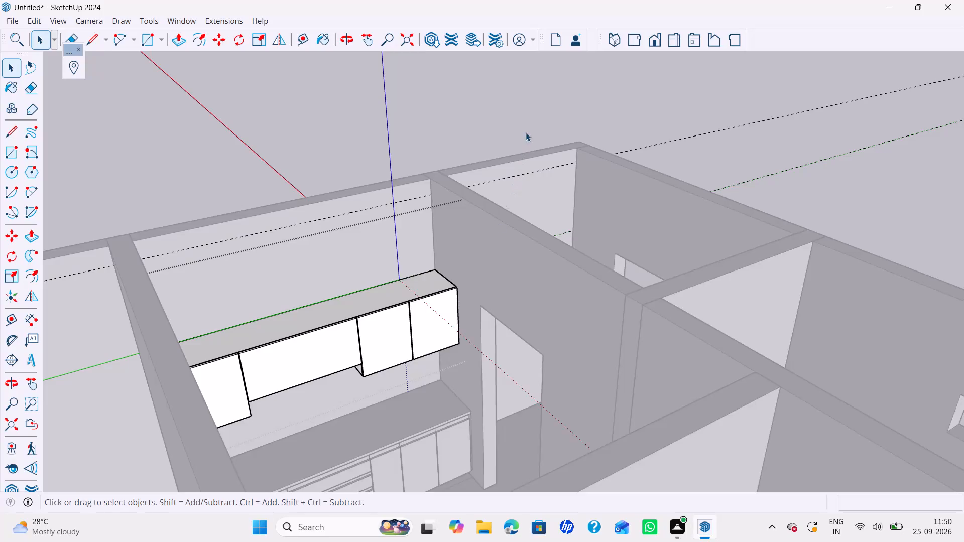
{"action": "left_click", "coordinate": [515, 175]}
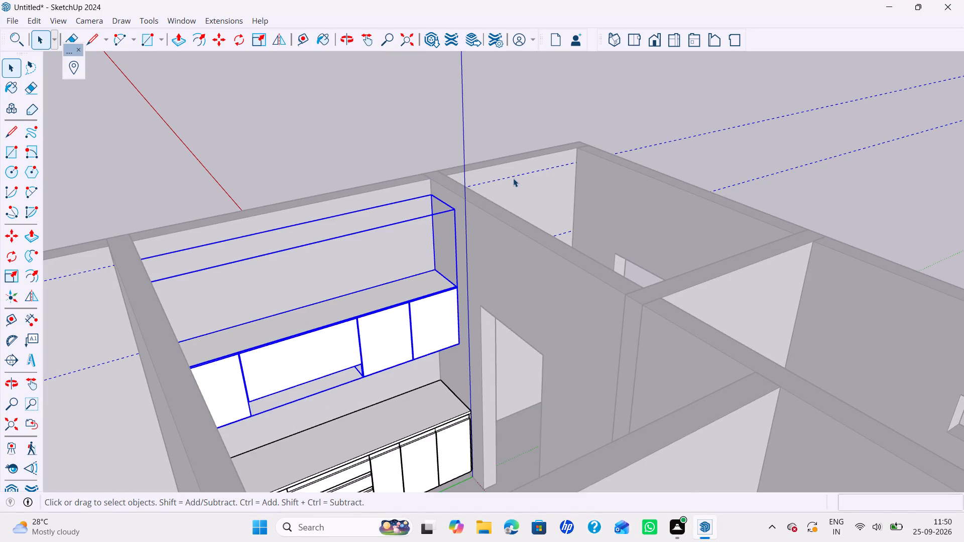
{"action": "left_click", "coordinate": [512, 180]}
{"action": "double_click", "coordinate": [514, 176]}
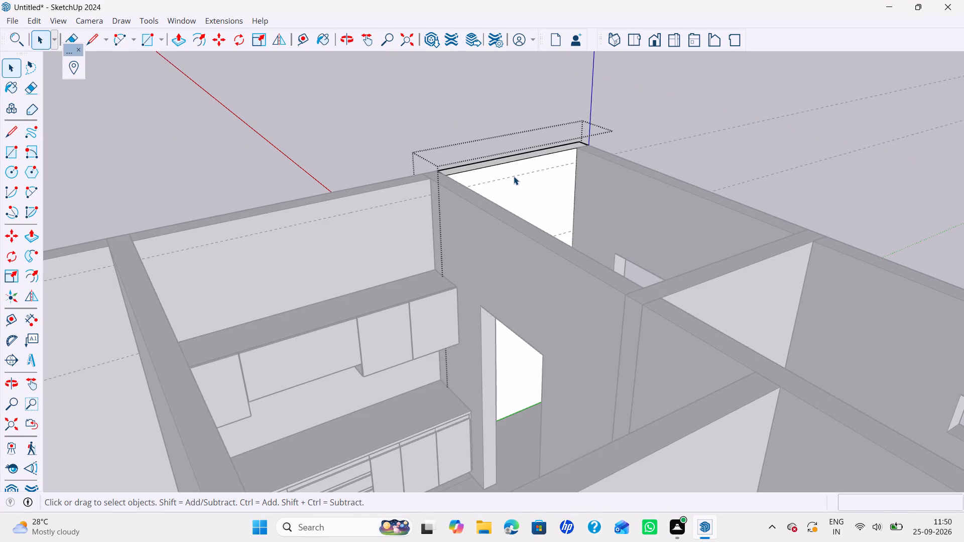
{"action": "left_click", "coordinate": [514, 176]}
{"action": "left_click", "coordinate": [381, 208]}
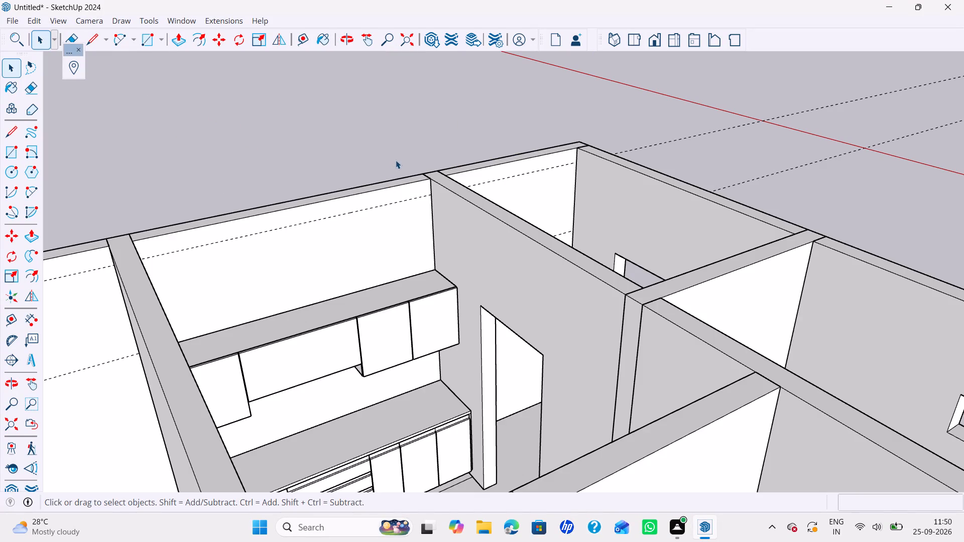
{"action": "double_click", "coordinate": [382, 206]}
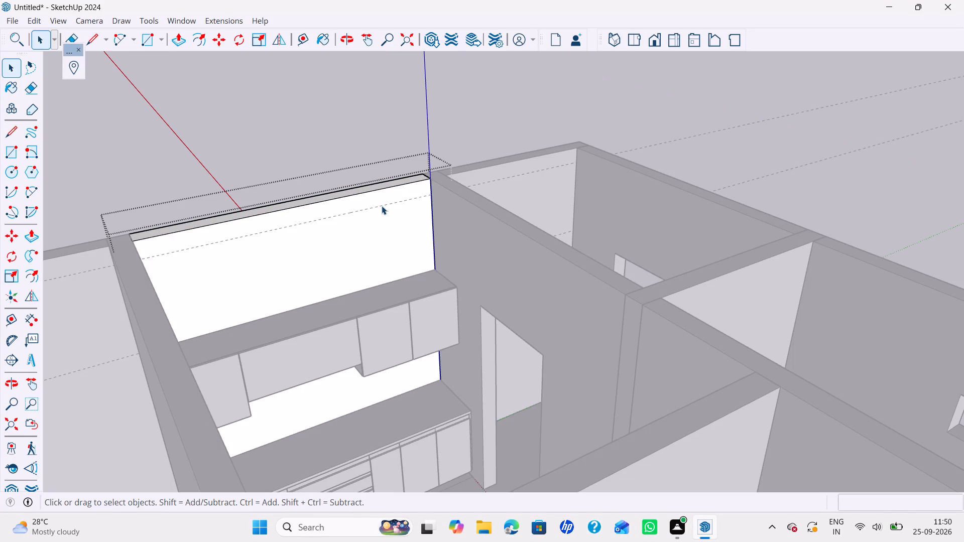
Inside the overhead cabinet group, erase the leftover dashed guide lines, including those extending beyond the walls, and close the group.
{"action": "double_click", "coordinate": [389, 326]}
{"action": "double_click", "coordinate": [389, 326]}
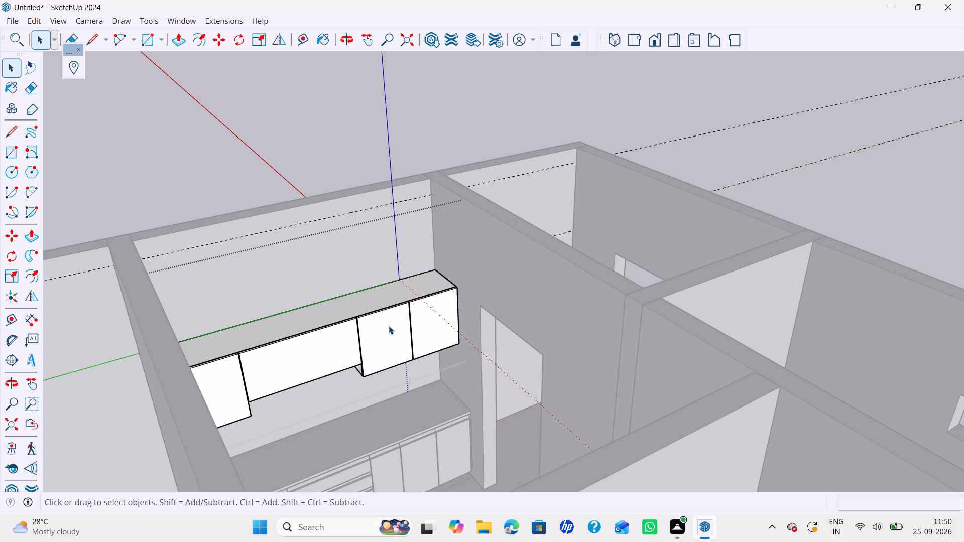
{"action": "key", "text": "e"}
{"action": "scroll", "coordinate": [376, 226], "scroll_direction": "up", "scroll_amount": 1}
{"action": "left_click_drag", "start_coordinate": [376, 226], "coordinate": [376, 213]}
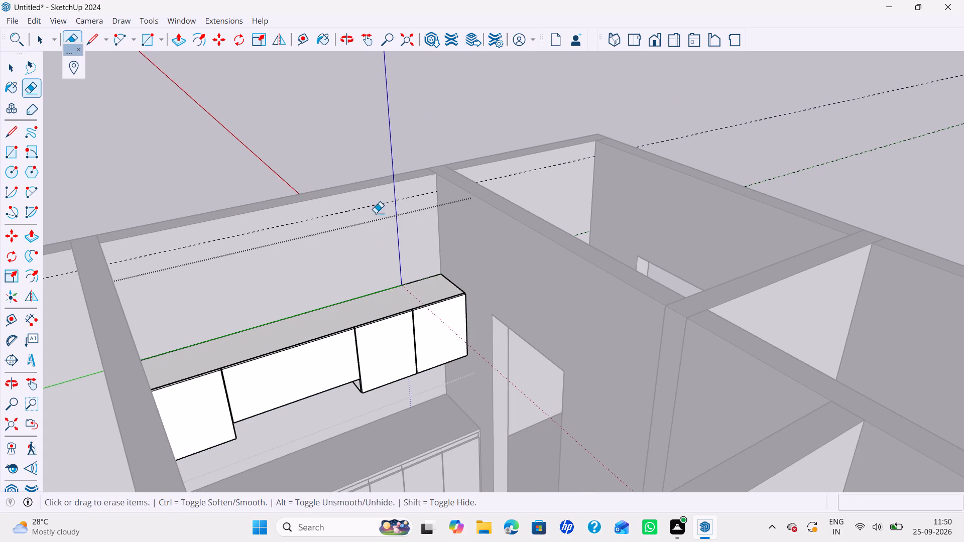
{"action": "left_click_drag", "start_coordinate": [376, 213], "coordinate": [378, 193]}
{"action": "scroll", "coordinate": [695, 178], "scroll_direction": "down", "scroll_amount": 2}
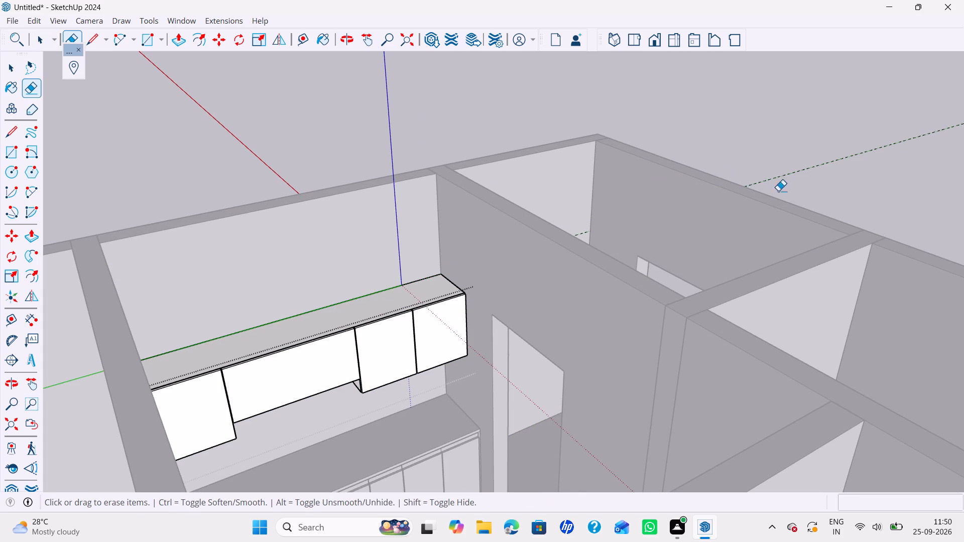
{"action": "scroll", "coordinate": [778, 191], "scroll_direction": "down", "scroll_amount": 2}
{"action": "left_click_drag", "start_coordinate": [857, 183], "coordinate": [819, 146]}
{"action": "scroll", "coordinate": [818, 173], "scroll_direction": "down", "scroll_amount": 3}
{"action": "middle_click_drag", "start_coordinate": [818, 182], "coordinate": [490, 186]}
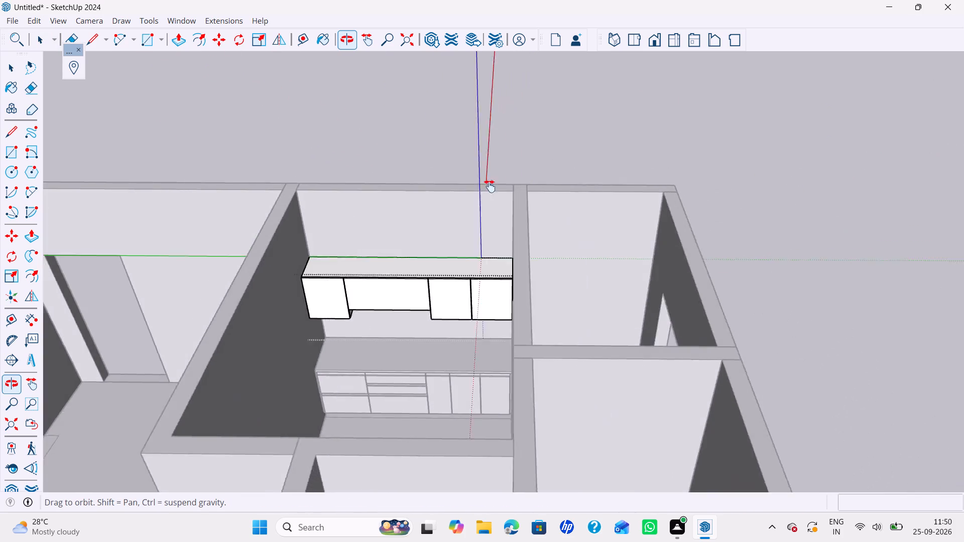
{"action": "middle_click_drag", "start_coordinate": [490, 186], "coordinate": [416, 158]}
{"action": "scroll", "coordinate": [684, 302], "scroll_direction": "down", "scroll_amount": 11}
{"action": "middle_click_drag", "start_coordinate": [700, 329], "coordinate": [963, 350], "text": "shift"}
{"action": "middle_click_drag", "start_coordinate": [716, 360], "coordinate": [947, 358]}
{"action": "key", "text": "space"}
{"action": "scroll", "coordinate": [586, 354], "scroll_direction": "down", "scroll_amount": 6}
{"action": "left_click", "coordinate": [663, 201]}
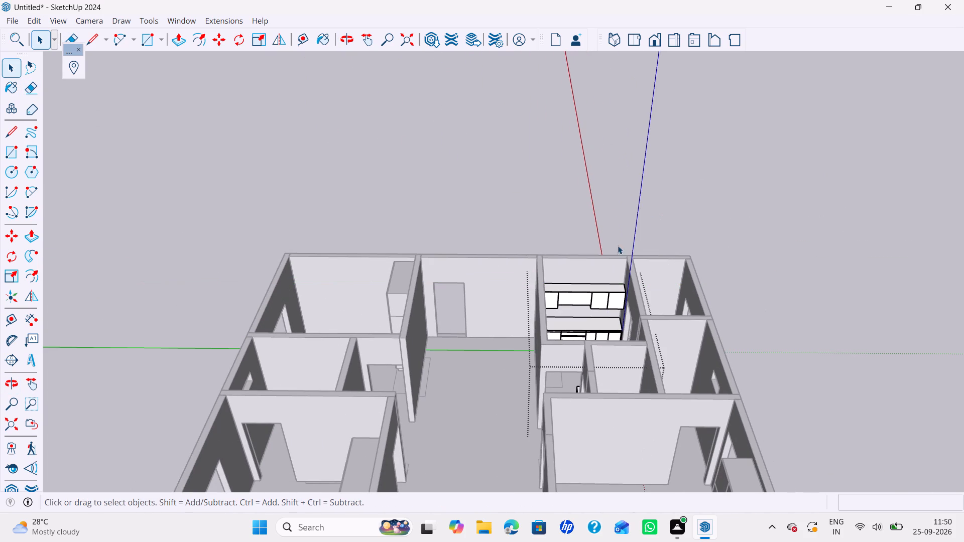
{"action": "left_click", "coordinate": [498, 211]}
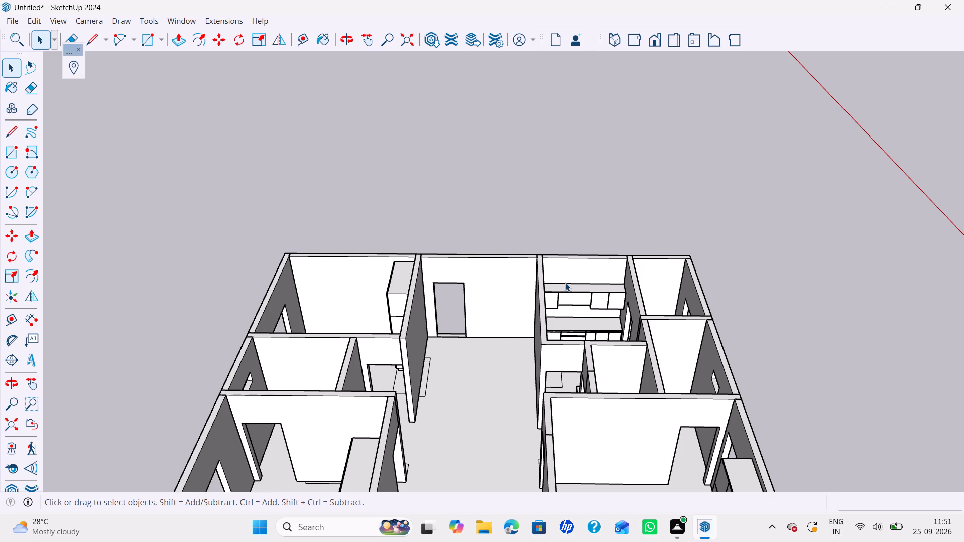
Start a new empty group for an overhead cabinet on the wall above the three-door base unit.
{"action": "middle_click_drag", "start_coordinate": [563, 285], "coordinate": [519, 303], "text": "shift"}
{"action": "scroll", "coordinate": [527, 324], "scroll_direction": "up", "scroll_amount": 4}
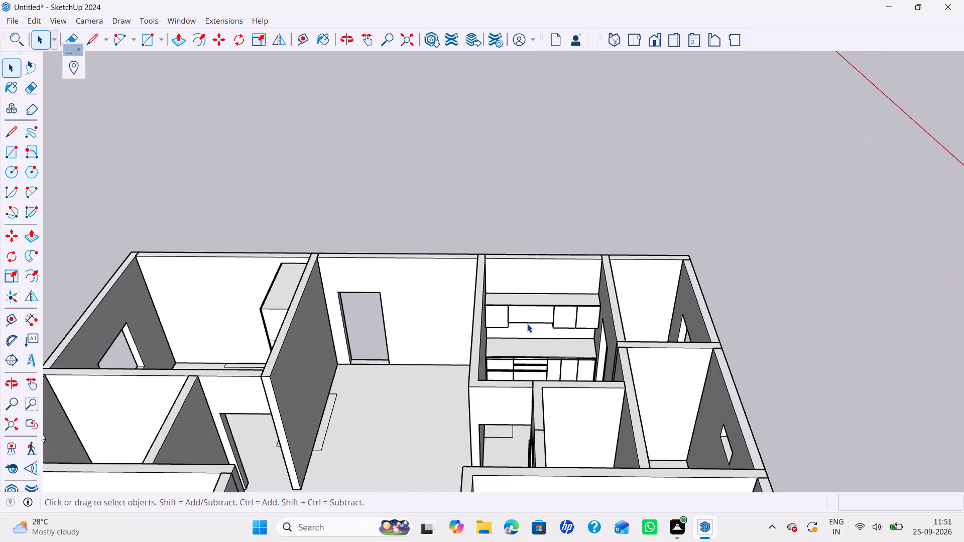
{"action": "scroll", "coordinate": [528, 277], "scroll_direction": "up", "scroll_amount": 2}
{"action": "middle_click_drag", "start_coordinate": [495, 340], "coordinate": [679, 344]}
{"action": "middle_click_drag", "start_coordinate": [606, 317], "coordinate": [500, 339], "text": "shift"}
{"action": "middle_click_drag", "start_coordinate": [493, 341], "coordinate": [632, 351]}
{"action": "middle_click_drag", "start_coordinate": [631, 350], "coordinate": [553, 363], "text": "shift"}
{"action": "middle_click_drag", "start_coordinate": [559, 367], "coordinate": [728, 376]}
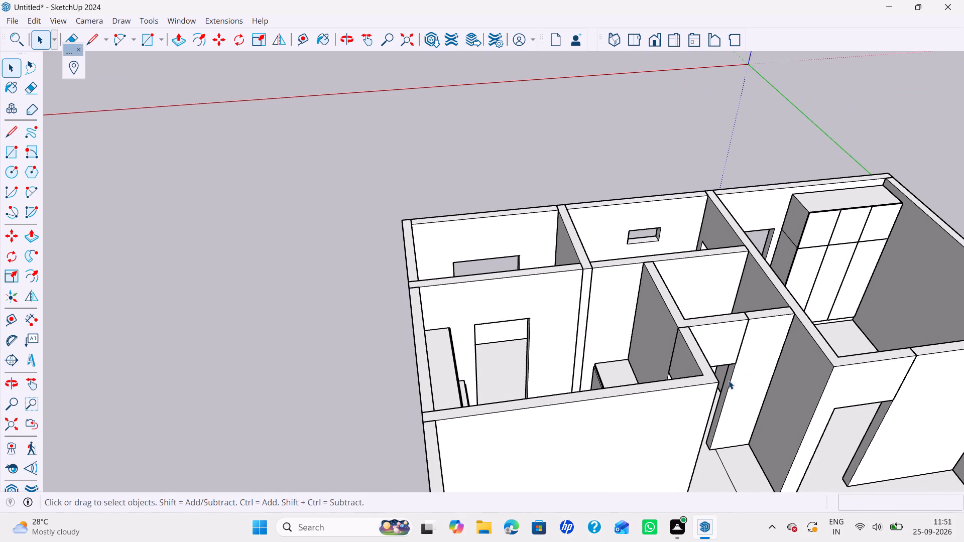
{"action": "middle_click", "coordinate": [704, 371]}
{"action": "middle_click_drag", "start_coordinate": [704, 369], "coordinate": [622, 378], "text": "shift"}
{"action": "middle_click_drag", "start_coordinate": [591, 392], "coordinate": [749, 410]}
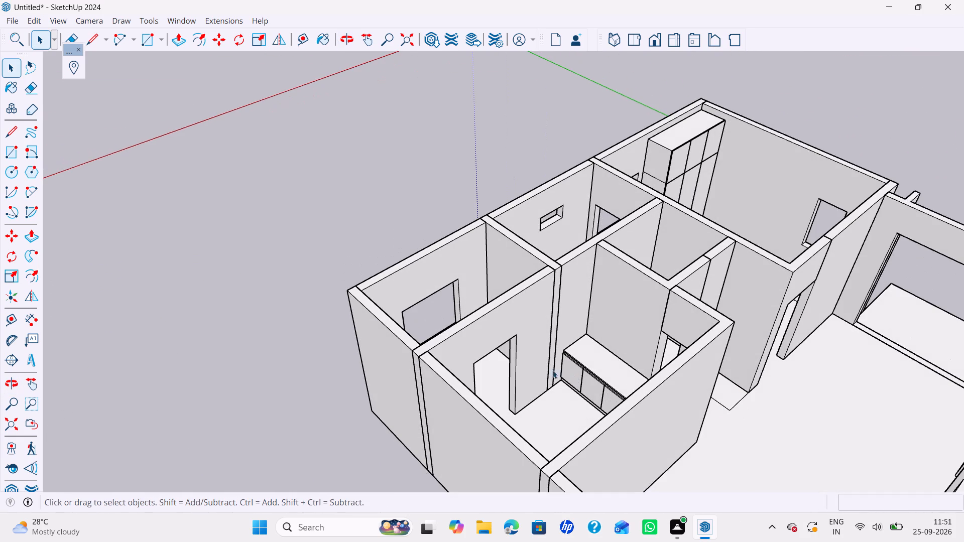
{"action": "middle_click_drag", "start_coordinate": [560, 353], "coordinate": [691, 385]}
{"action": "middle_click_drag", "start_coordinate": [682, 375], "coordinate": [614, 406], "text": "shift"}
{"action": "middle_click_drag", "start_coordinate": [612, 406], "coordinate": [689, 370]}
{"action": "middle_click_drag", "start_coordinate": [689, 370], "coordinate": [660, 381], "text": "shift"}
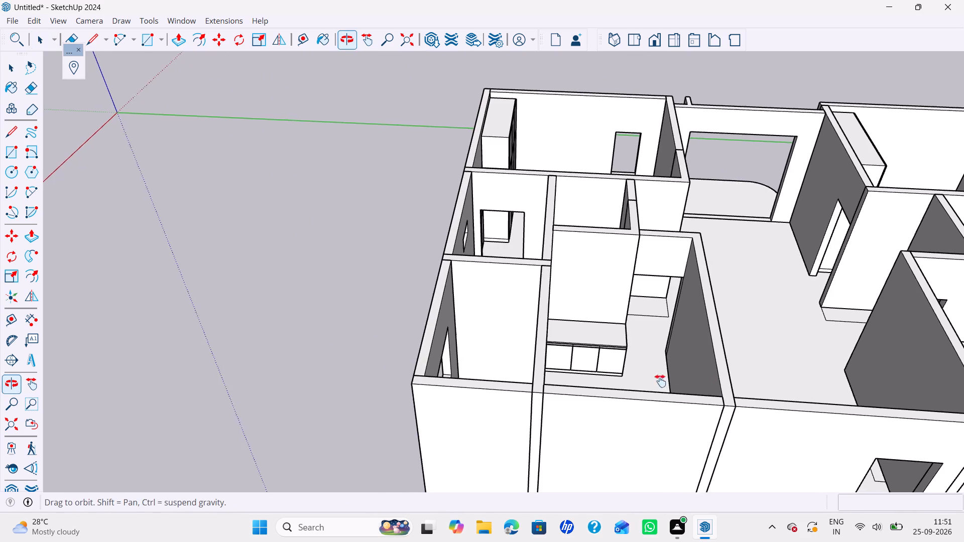
{"action": "middle_click_drag", "start_coordinate": [660, 381], "coordinate": [654, 385], "text": "shift"}
{"action": "middle_click_drag", "start_coordinate": [670, 352], "coordinate": [659, 351]}
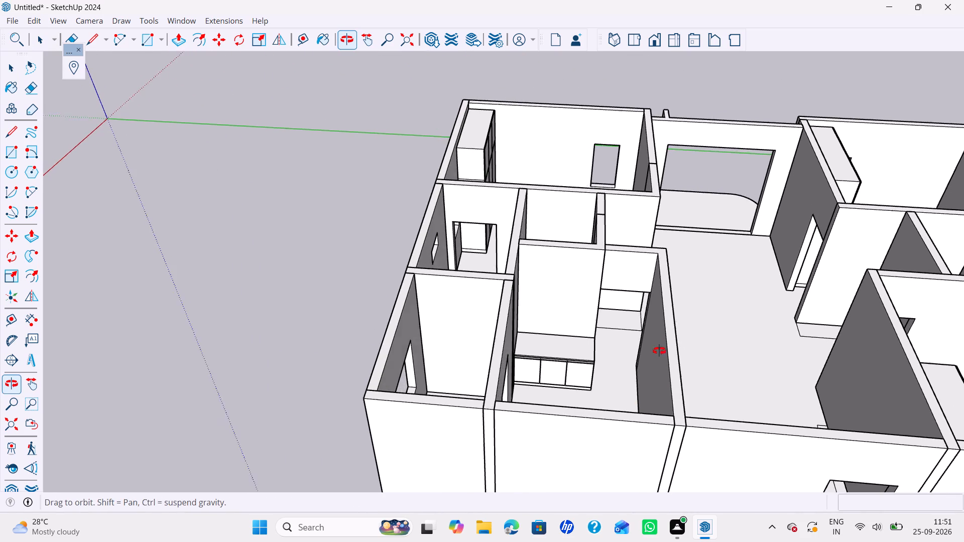
{"action": "middle_click_drag", "start_coordinate": [659, 351], "coordinate": [652, 351]}
{"action": "middle_click_drag", "start_coordinate": [639, 338], "coordinate": [642, 372]}
{"action": "middle_click_drag", "start_coordinate": [595, 344], "coordinate": [579, 311]}
{"action": "scroll", "coordinate": [595, 344], "scroll_direction": "up", "scroll_amount": 1}
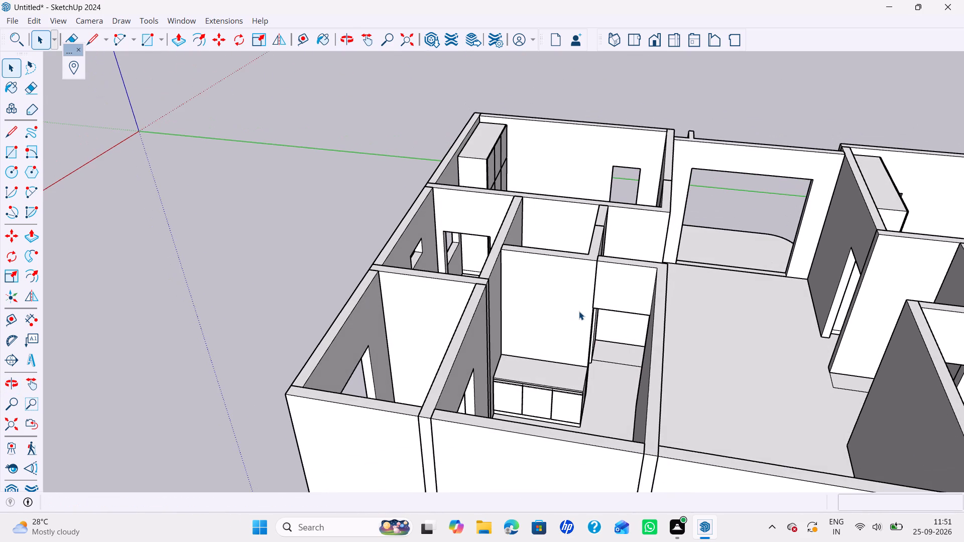
{"action": "right_click", "coordinate": [369, 212]}
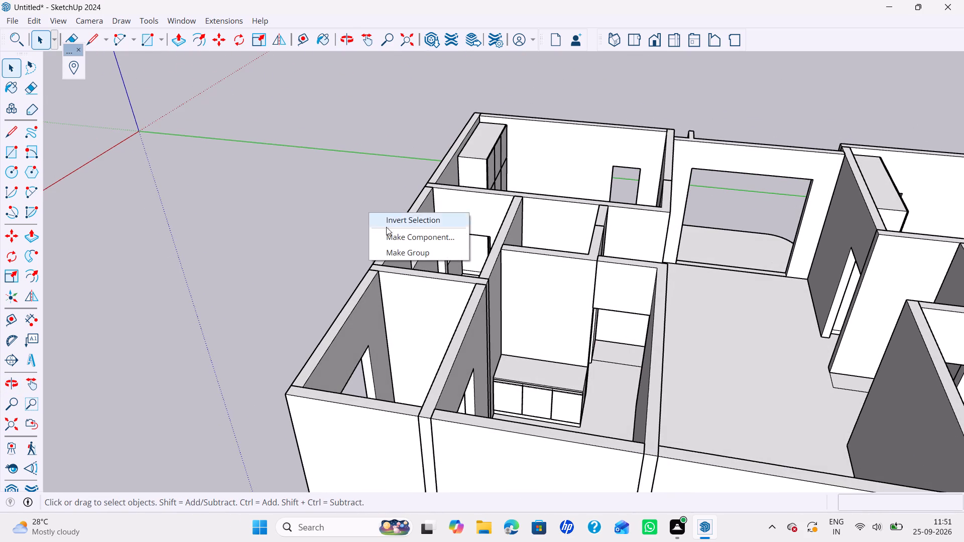
{"action": "left_click", "coordinate": [390, 256]}
Place a horizontal guide on the wall 2'2" above the back edge of the three-door base unit's countertop.
{"action": "key", "text": "t"}
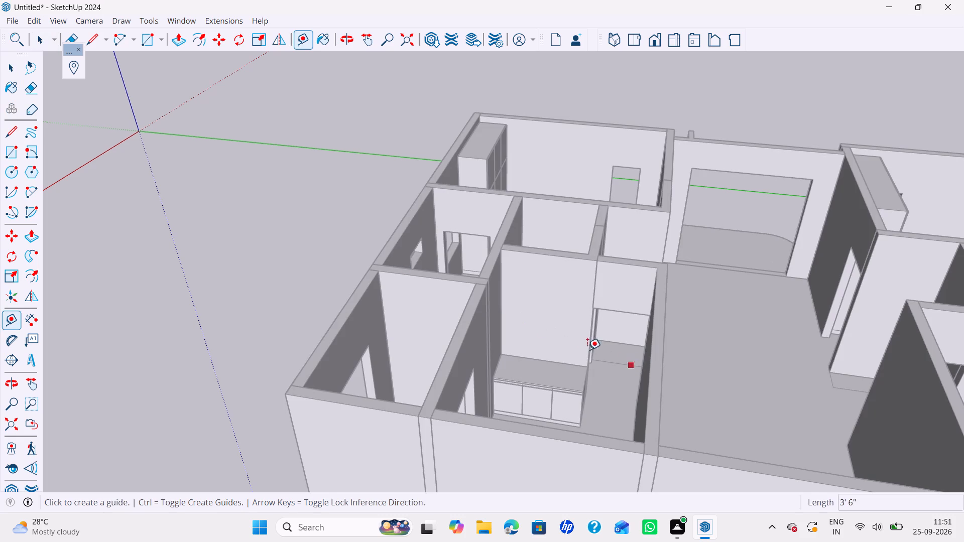
{"action": "scroll", "coordinate": [560, 352], "scroll_direction": "up", "scroll_amount": 3}
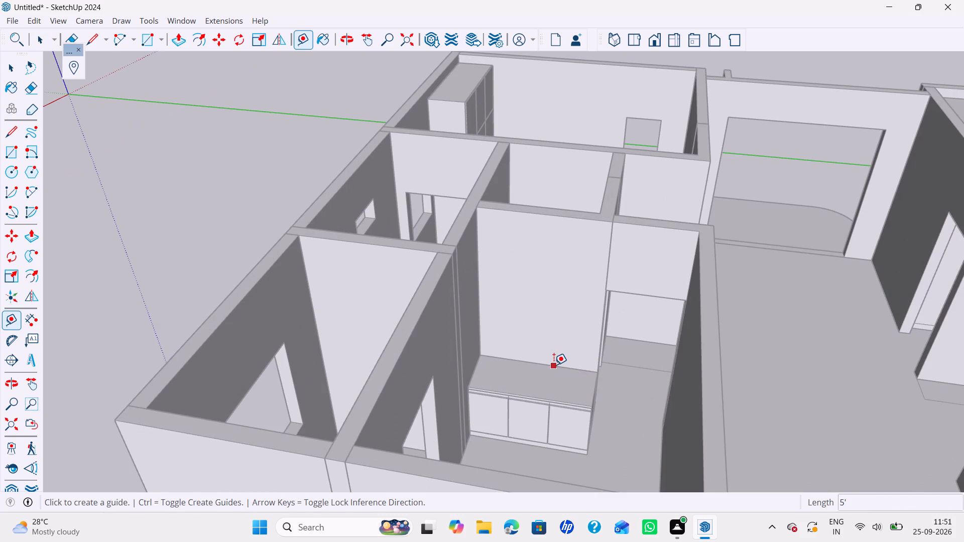
{"action": "left_click", "coordinate": [554, 365]}
{"action": "key", "text": "Up"}
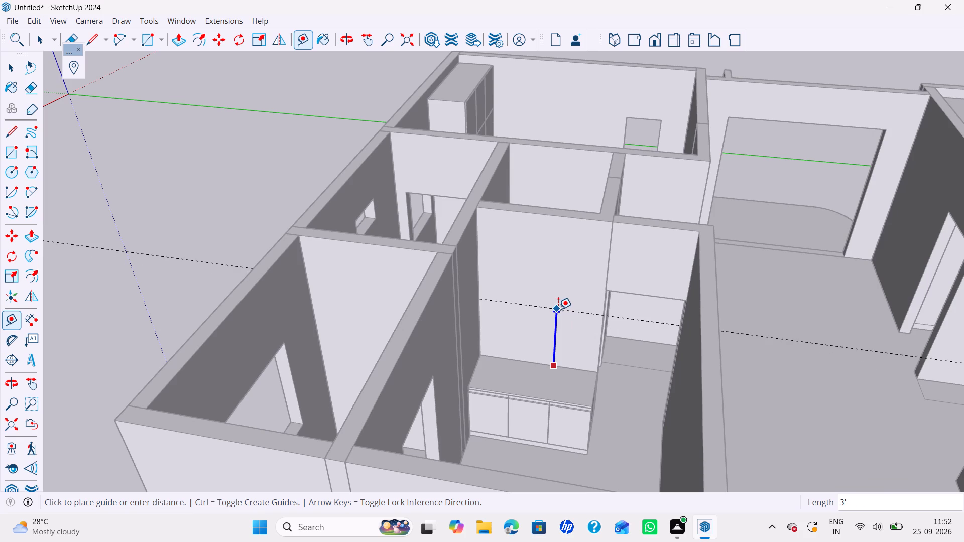
{"action": "type", "text": "2'2\""}
{"action": "key", "text": "Return"}
{"action": "key", "text": "space"}
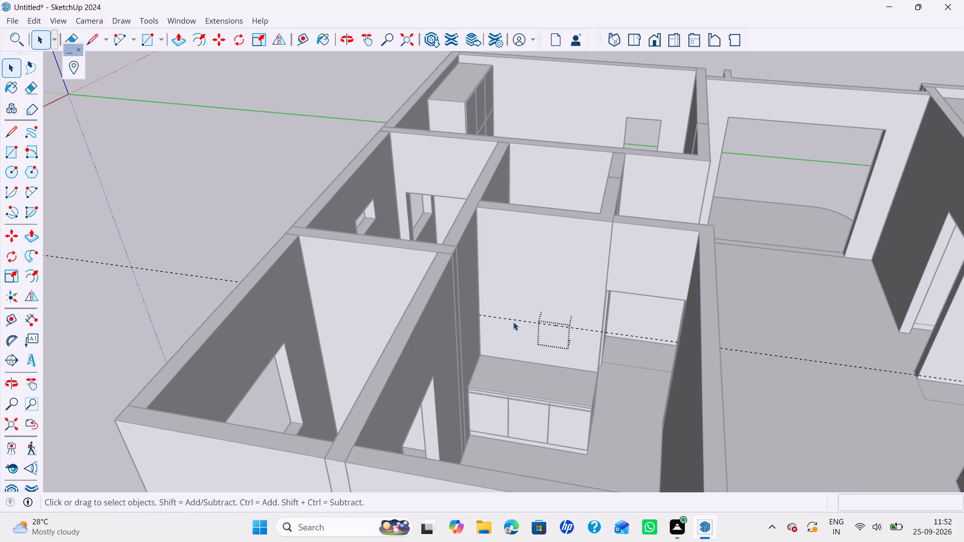
Add a second horizontal guide about 2' 9/16" above the first, level with the top of the opposite overhead cabinet.
{"action": "key", "text": "t"}
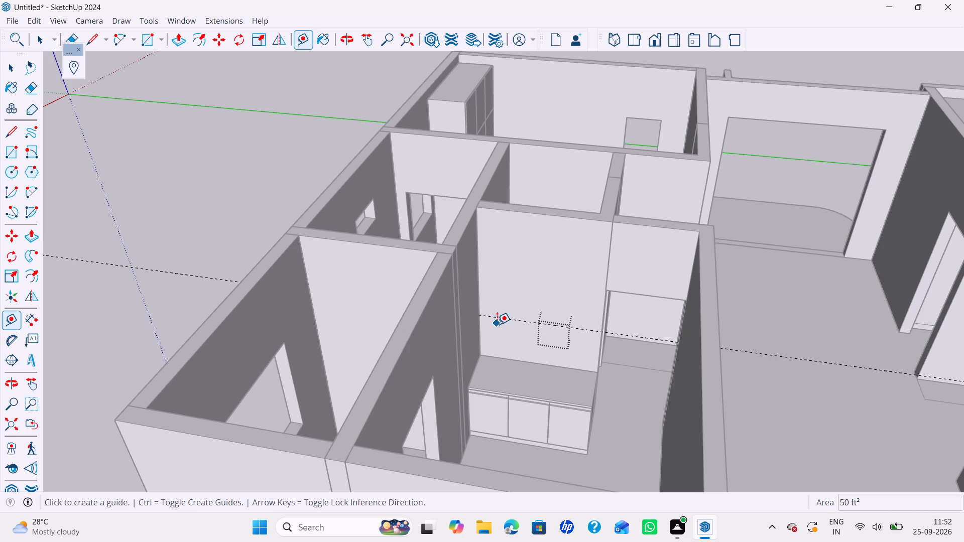
{"action": "left_click", "coordinate": [507, 318]}
{"action": "key", "text": "Up"}
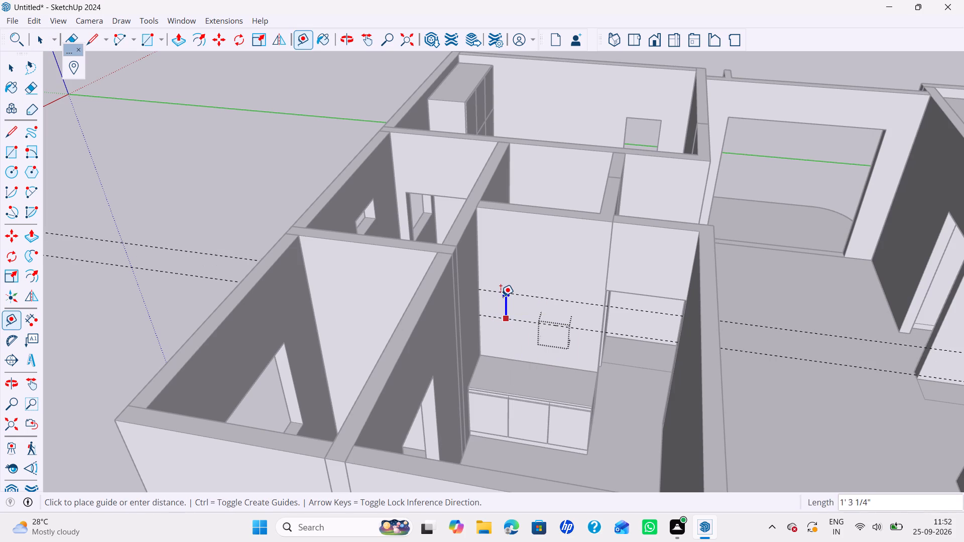
{"action": "scroll", "coordinate": [501, 302], "scroll_direction": "down", "scroll_amount": 5}
{"action": "middle_click_drag", "start_coordinate": [586, 344], "coordinate": [567, 420]}
{"action": "scroll", "coordinate": [553, 405], "scroll_direction": "down", "scroll_amount": 4}
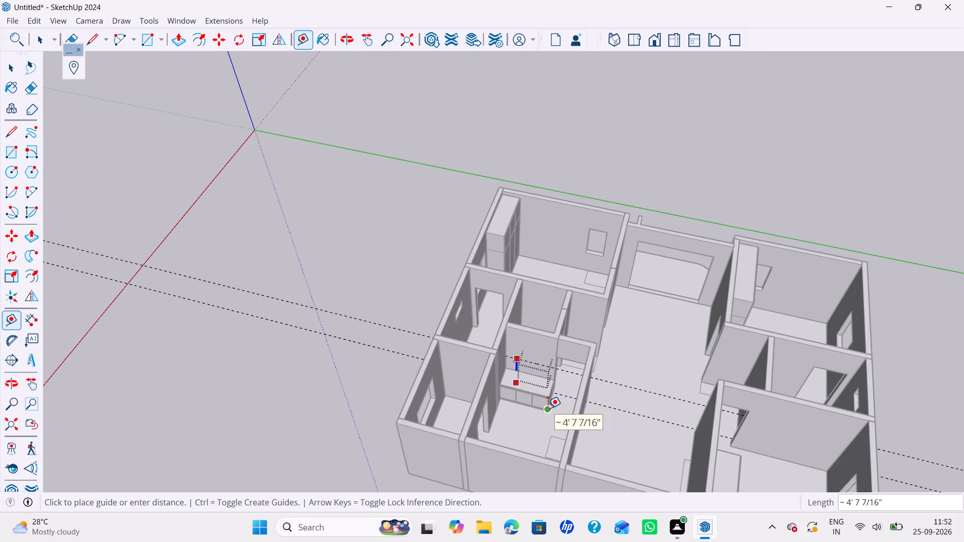
{"action": "middle_click_drag", "start_coordinate": [548, 408], "coordinate": [565, 363]}
{"action": "middle_click_drag", "start_coordinate": [565, 363], "coordinate": [547, 424]}
{"action": "scroll", "coordinate": [542, 421], "scroll_direction": "up", "scroll_amount": 2}
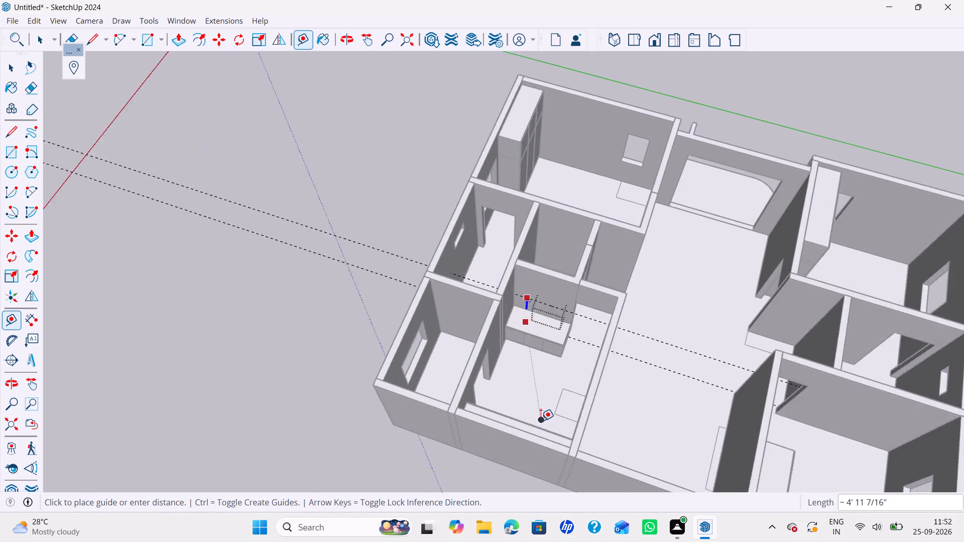
{"action": "scroll", "coordinate": [541, 421], "scroll_direction": "up", "scroll_amount": 6}
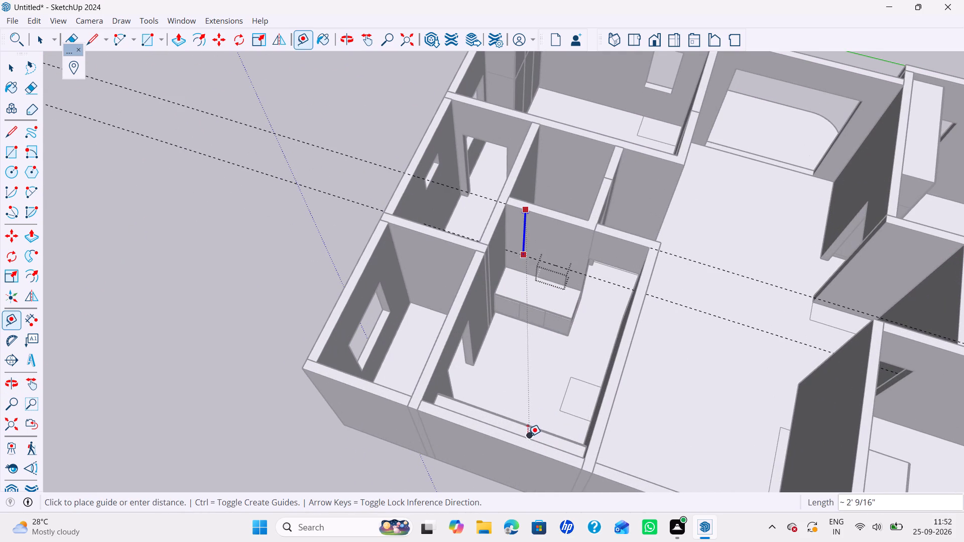
{"action": "scroll", "coordinate": [528, 436], "scroll_direction": "up", "scroll_amount": 6}
{"action": "left_click", "coordinate": [526, 416]}
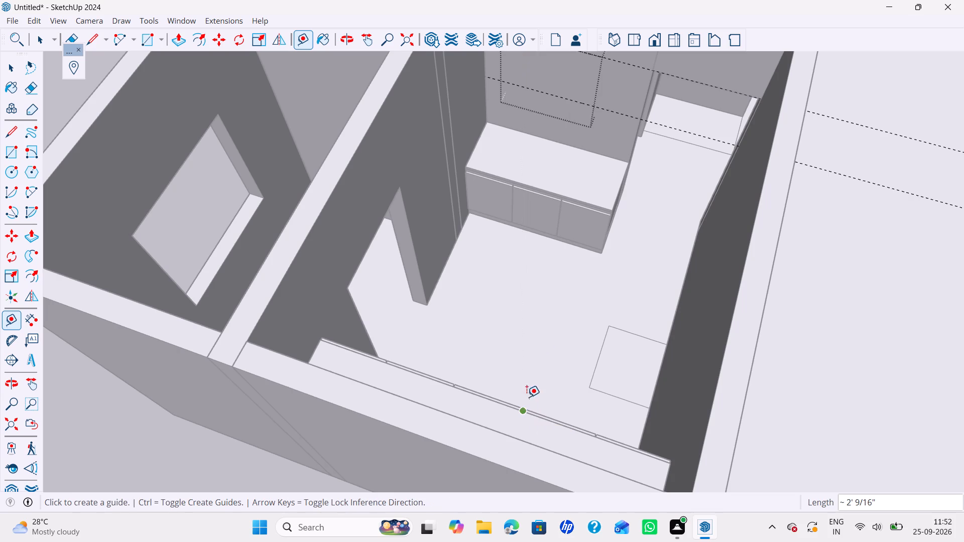
{"action": "scroll", "coordinate": [536, 353], "scroll_direction": "down", "scroll_amount": 6}
{"action": "key", "text": "space"}
Draw a rectangle about 2' 9/16" high between the two guides, from the inner wall corner to the far end of that wall.
{"action": "middle_click_drag", "start_coordinate": [537, 351], "coordinate": [527, 395]}
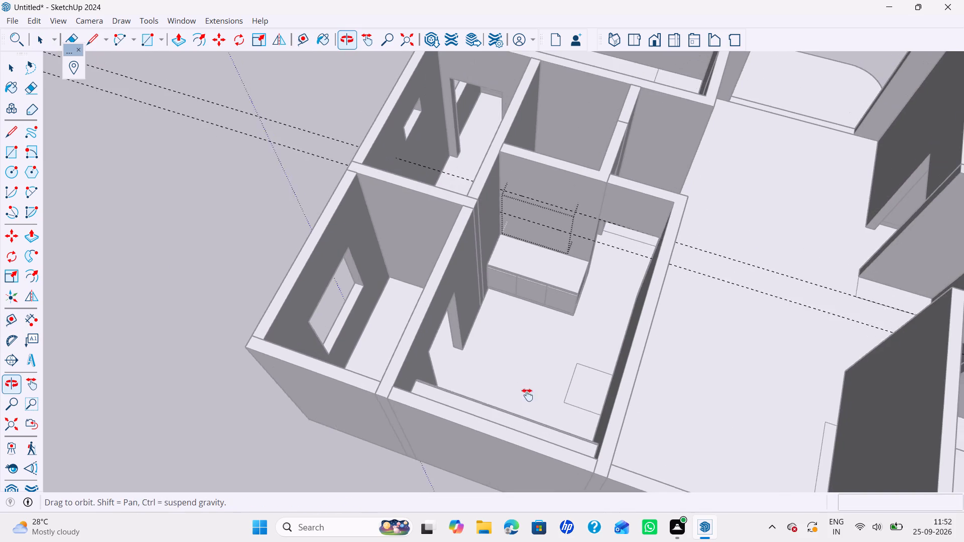
{"action": "middle_click_drag", "start_coordinate": [527, 395], "coordinate": [527, 401]}
{"action": "middle_click_drag", "start_coordinate": [527, 395], "coordinate": [543, 340]}
{"action": "scroll", "coordinate": [543, 296], "scroll_direction": "up", "scroll_amount": 4}
{"action": "middle_click_drag", "start_coordinate": [542, 294], "coordinate": [528, 367], "text": "shift"}
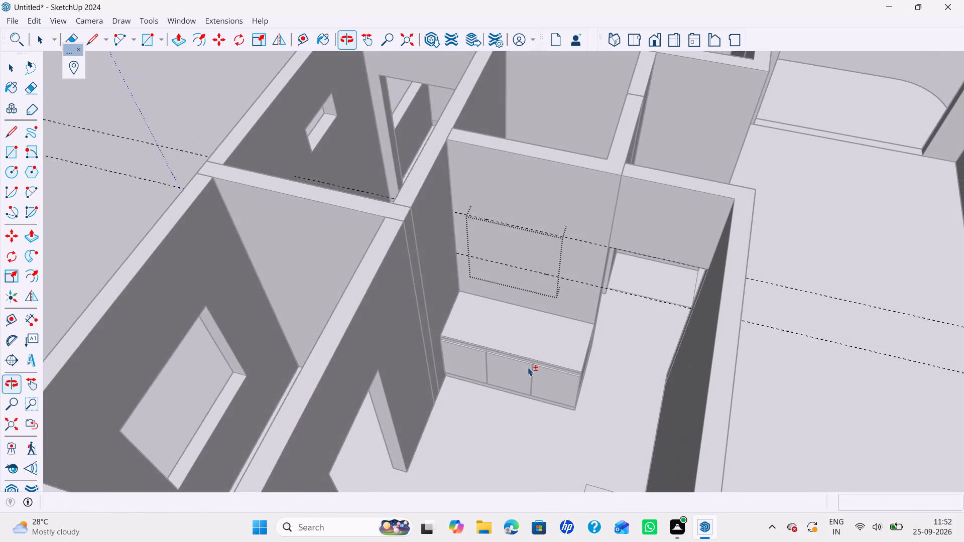
{"action": "middle_click_drag", "start_coordinate": [528, 361], "coordinate": [533, 316]}
{"action": "middle_click_drag", "start_coordinate": [530, 305], "coordinate": [513, 405]}
{"action": "scroll", "coordinate": [496, 354], "scroll_direction": "up", "scroll_amount": 3}
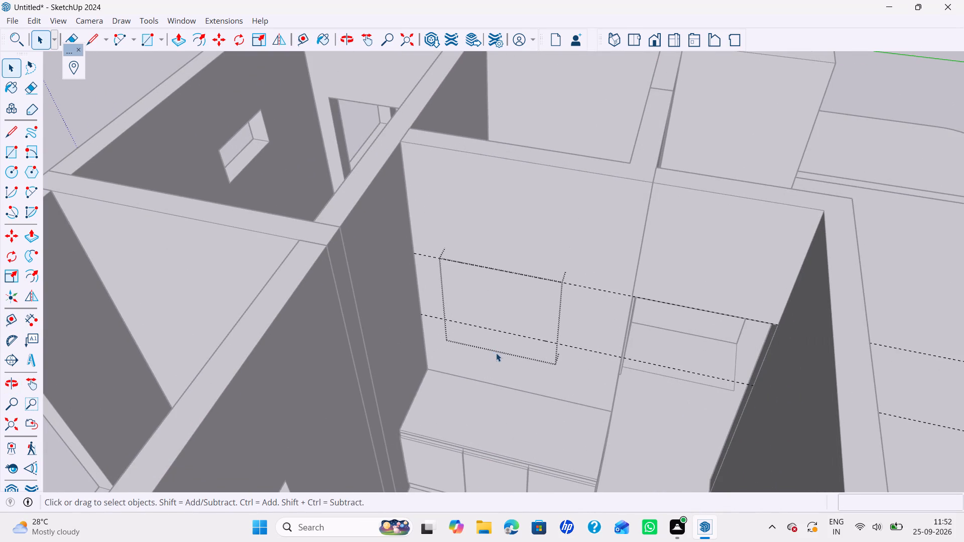
{"action": "key", "text": "r"}
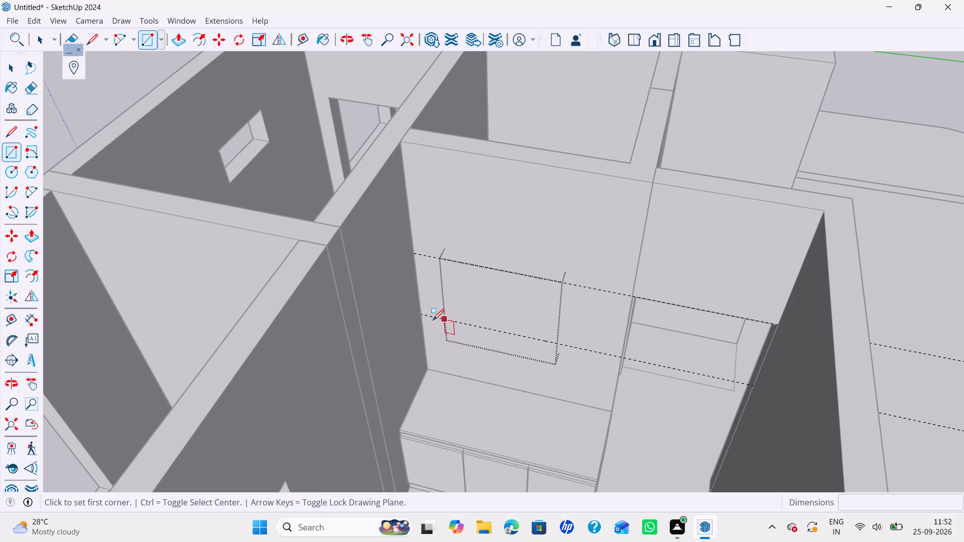
{"action": "left_click", "coordinate": [422, 316]}
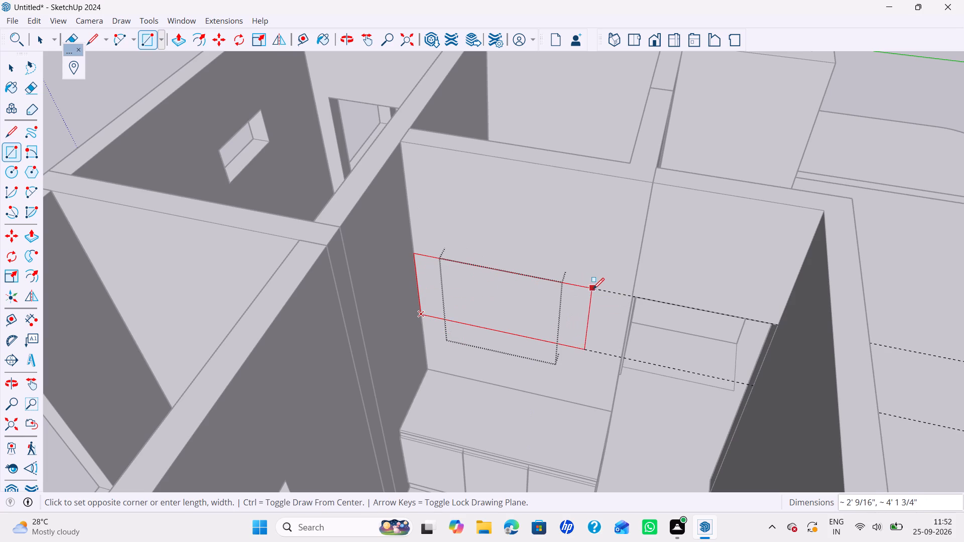
{"action": "left_click", "coordinate": [633, 295]}
{"action": "key", "text": "space"}
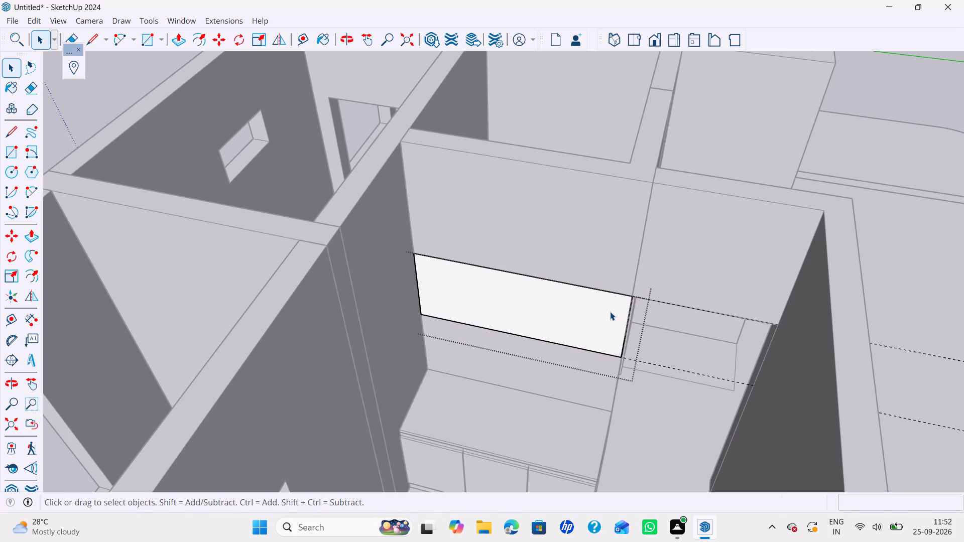
Extrude the wall rectangle 1'4" outward to form the overhead cabinet body.
{"action": "key", "text": "p"}
{"action": "left_click", "coordinate": [517, 323]}
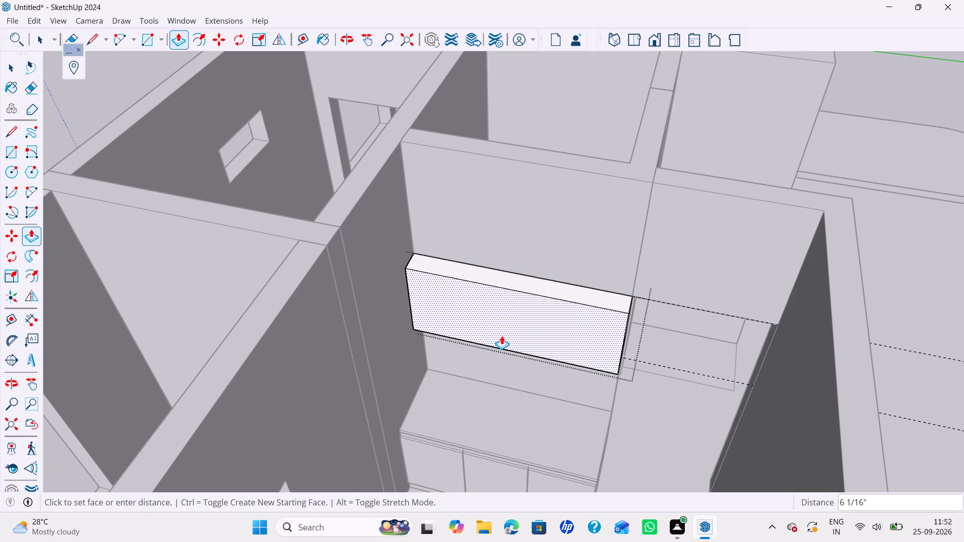
{"action": "key", "text": "1"}
{"action": "type", "text": "'4\""}
{"action": "key", "text": "Return"}
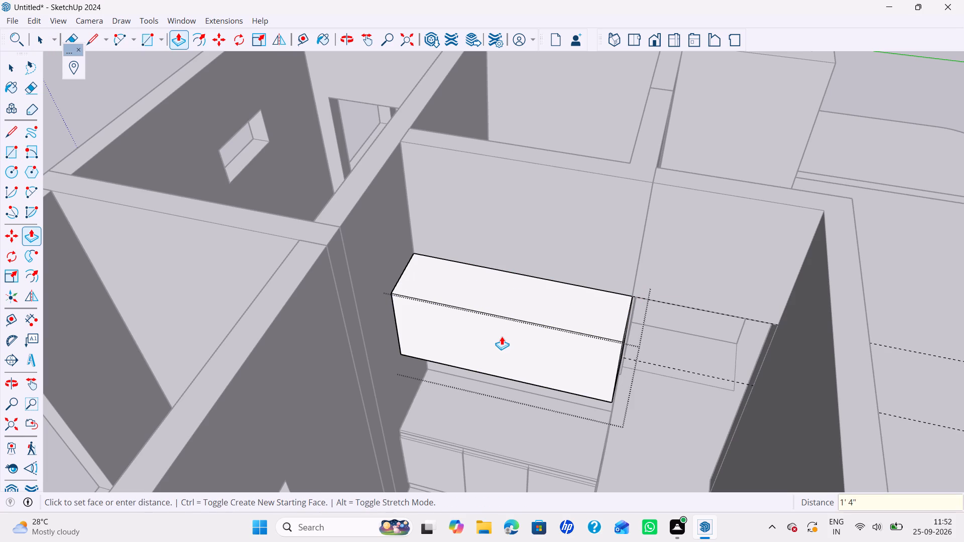
{"action": "key", "text": "space"}
Divide the top front edge of the overhead cabinet into 3 equal segments.
{"action": "scroll", "coordinate": [502, 336], "scroll_direction": "down", "scroll_amount": 3}
{"action": "middle_click_drag", "start_coordinate": [500, 338], "coordinate": [475, 388], "text": "shift"}
{"action": "middle_click_drag", "start_coordinate": [475, 388], "coordinate": [478, 328]}
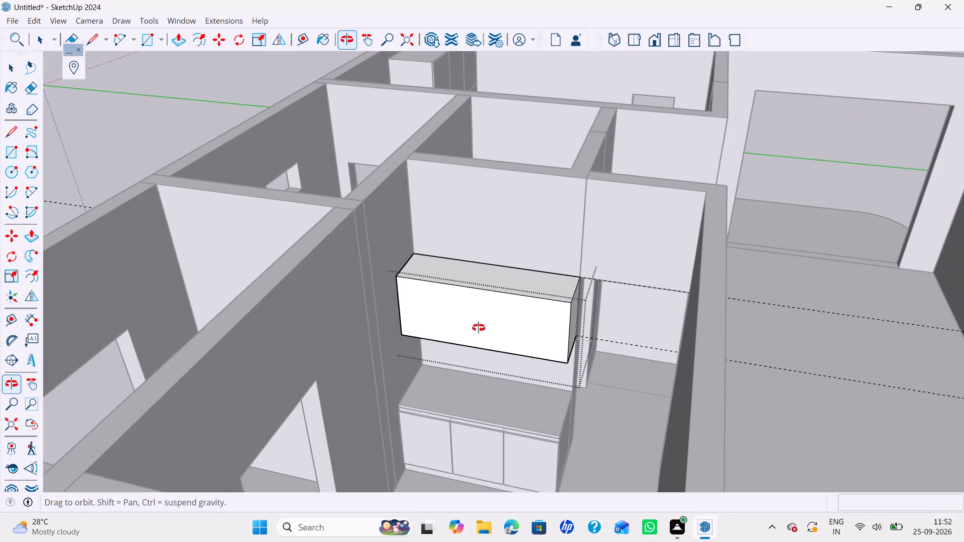
{"action": "middle_click_drag", "start_coordinate": [478, 328], "coordinate": [486, 330]}
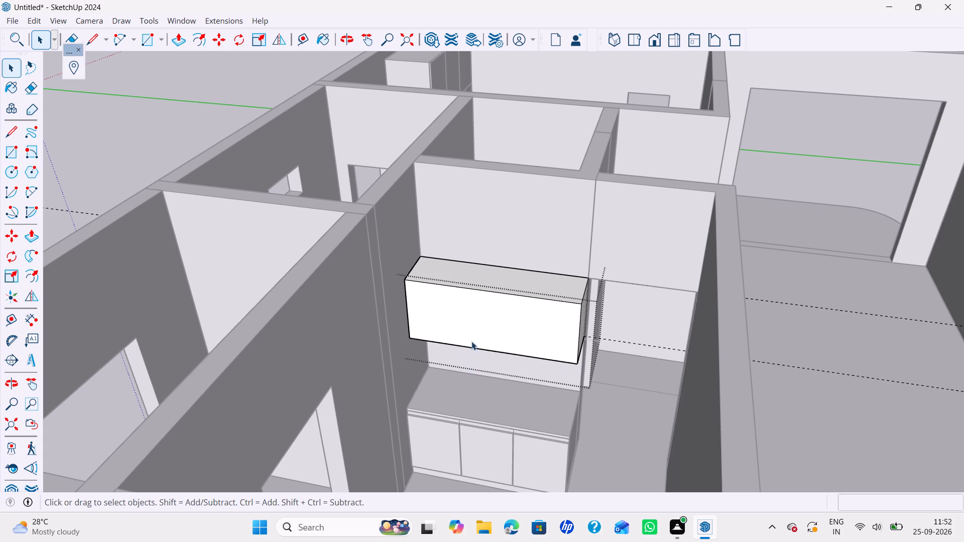
{"action": "scroll", "coordinate": [499, 294], "scroll_direction": "up", "scroll_amount": 1}
{"action": "left_click", "coordinate": [499, 294]}
{"action": "right_click", "coordinate": [500, 293]}
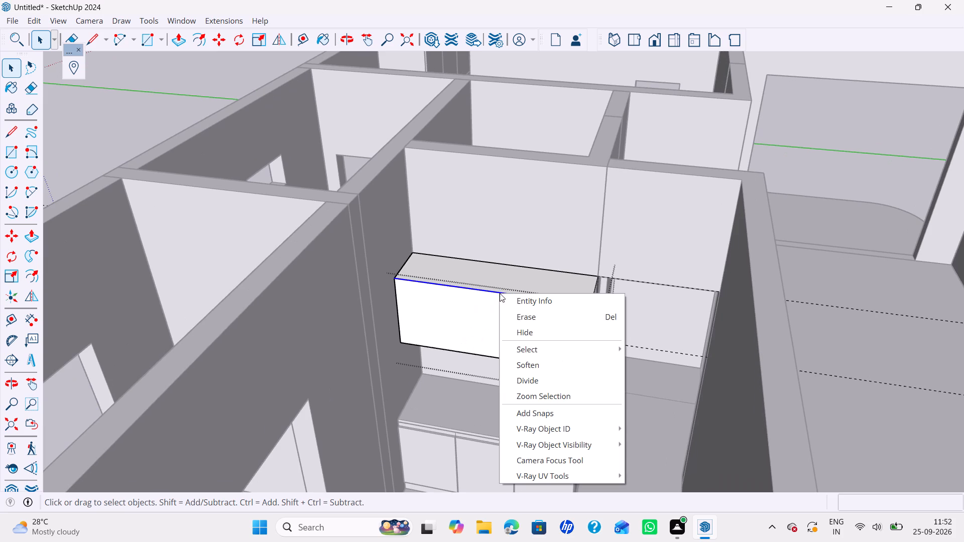
{"action": "left_click", "coordinate": [521, 384]}
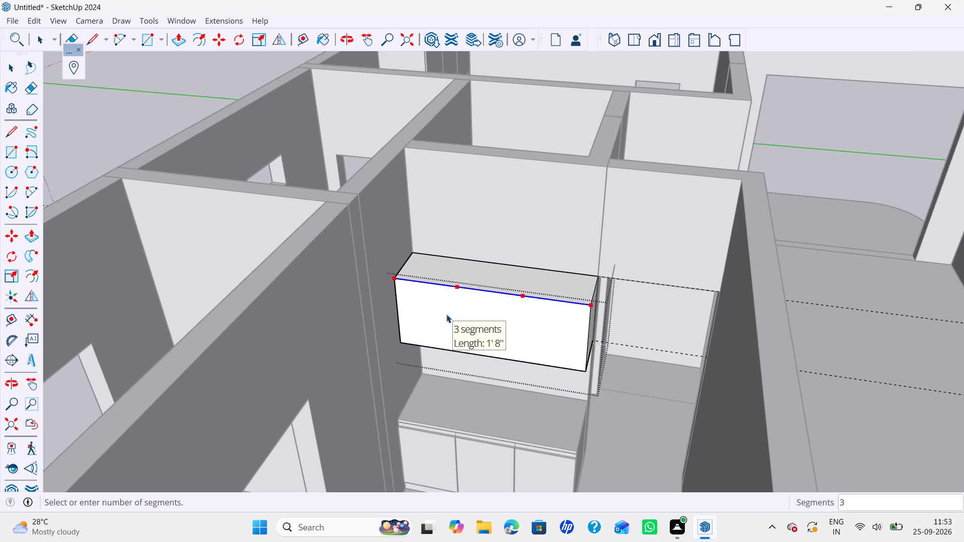
{"action": "left_click", "coordinate": [446, 314]}
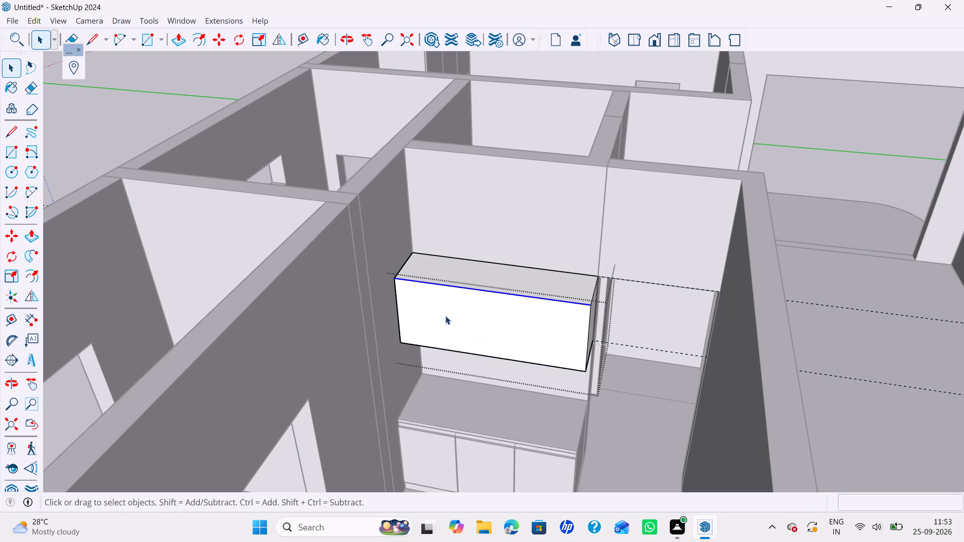
Draw two vertical lines down the cabinet front from the division points to the bottom edge, marking three doors.
{"action": "key", "text": "l"}
{"action": "left_click", "coordinate": [457, 286]}
{"action": "key", "text": "Up"}
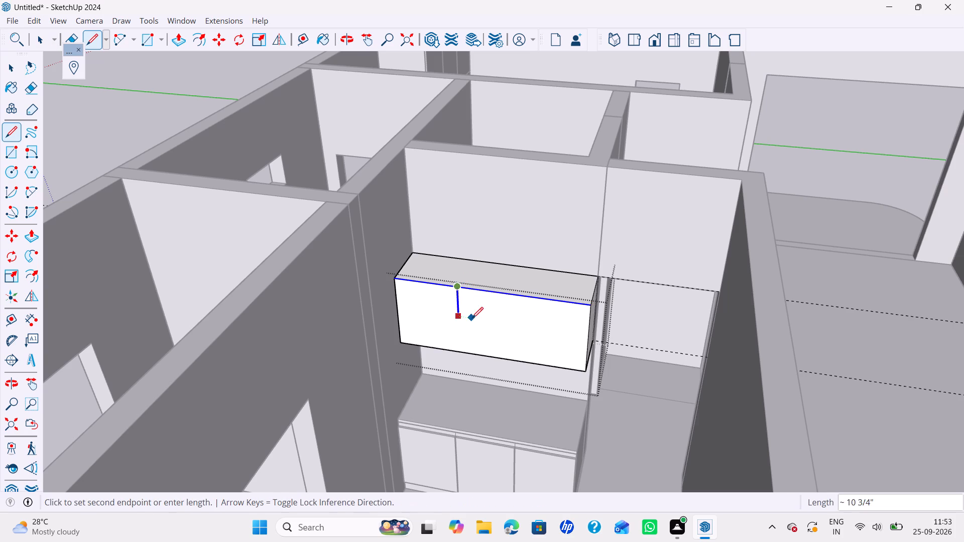
{"action": "left_click", "coordinate": [491, 354]}
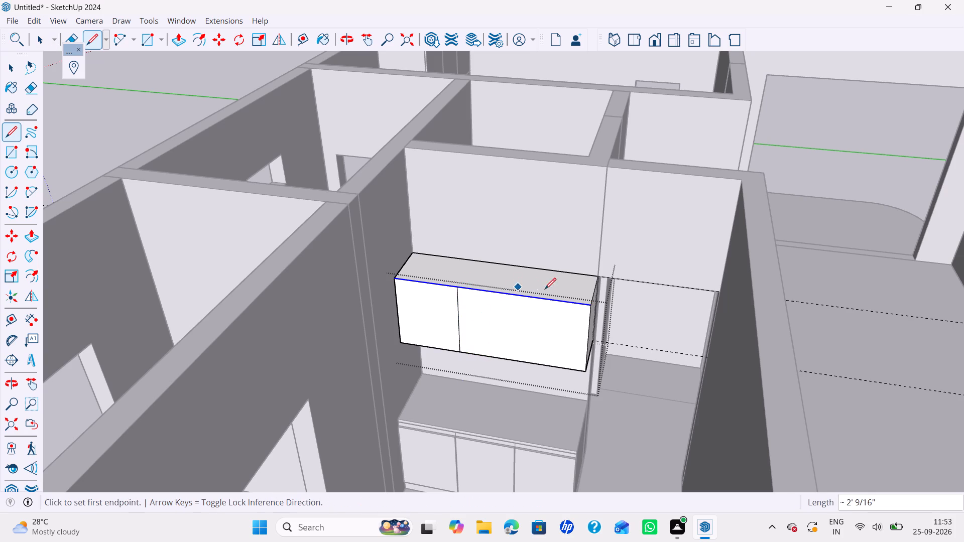
{"action": "left_click", "coordinate": [520, 297]}
{"action": "key", "text": "Up"}
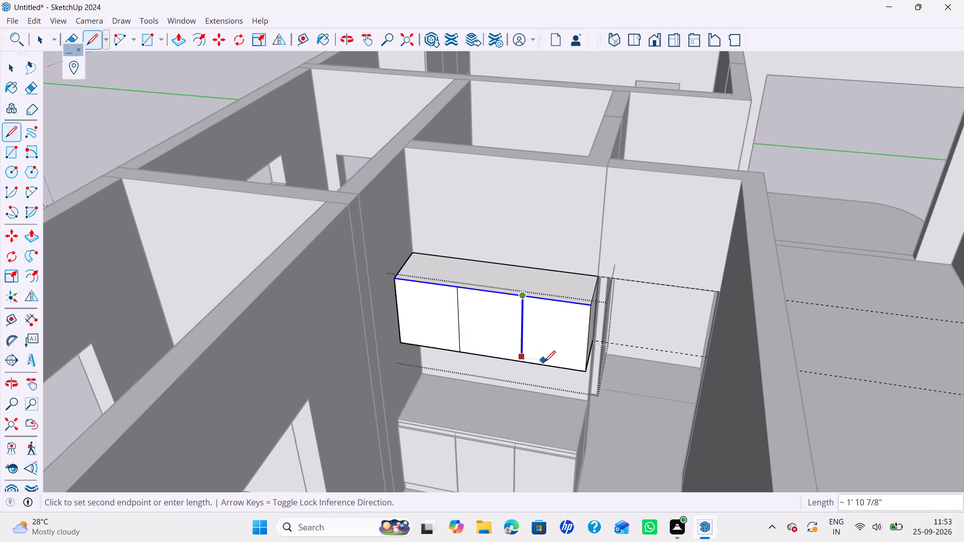
{"action": "left_click", "coordinate": [550, 367]}
{"action": "key", "text": "space"}
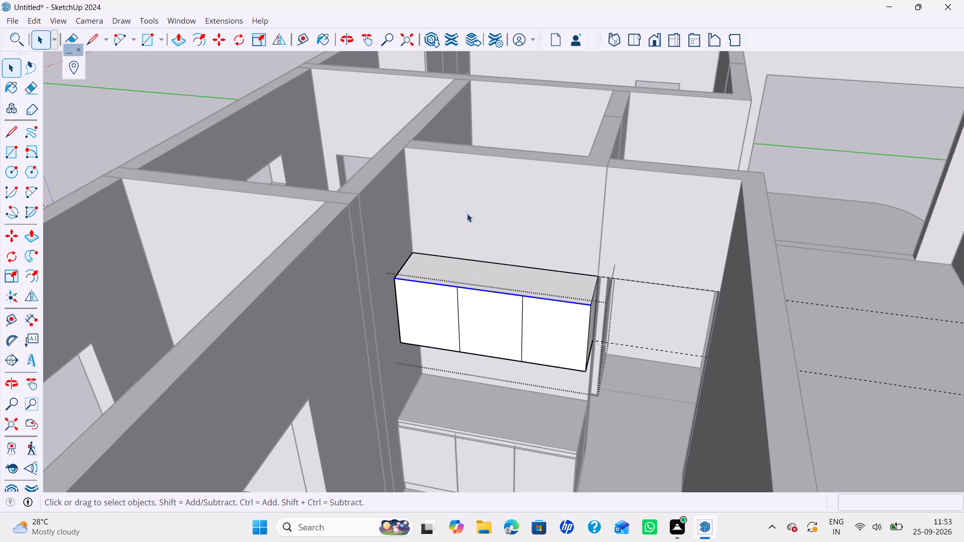
Start a new nested group and trace the three door fronts as rectangles, each 1'8" by about 2' 9/16".
{"action": "right_click", "coordinate": [467, 213]}
{"action": "left_click", "coordinate": [495, 249]}
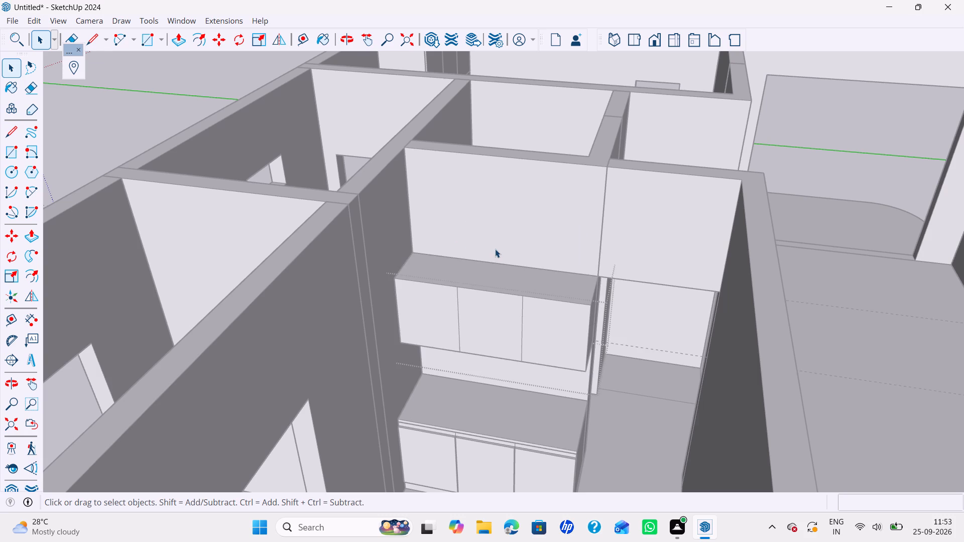
{"action": "key", "text": "r"}
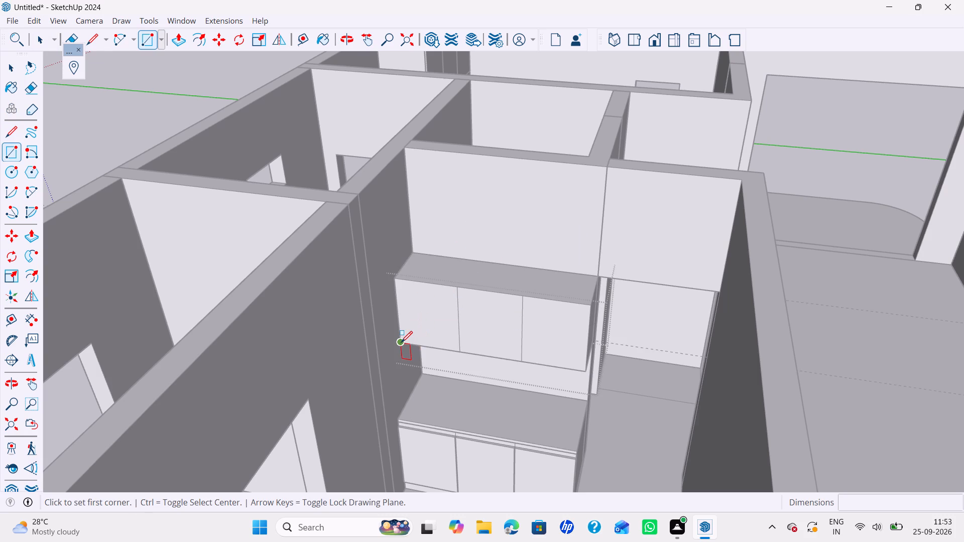
{"action": "left_click", "coordinate": [401, 343]}
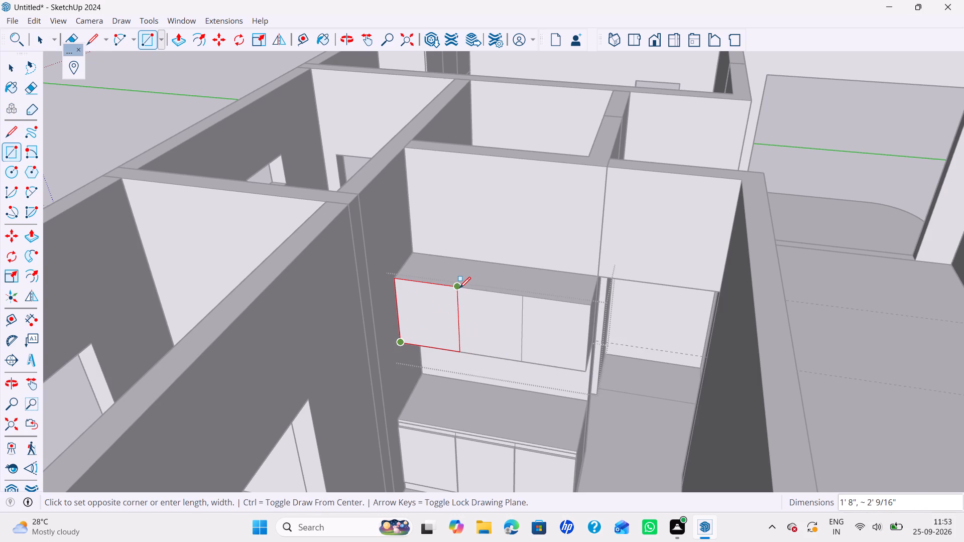
{"action": "left_click", "coordinate": [457, 288]}
{"action": "left_click", "coordinate": [455, 287]}
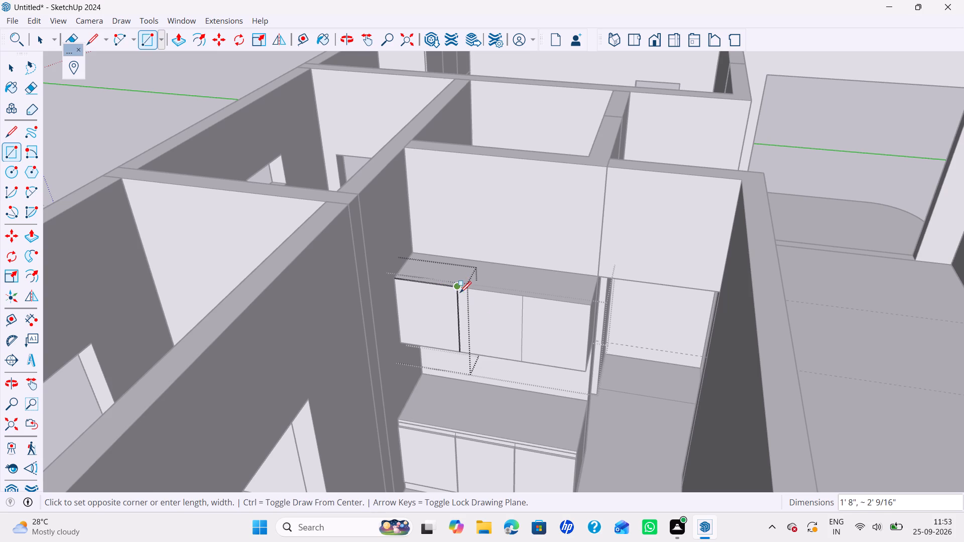
{"action": "left_click", "coordinate": [520, 362]}
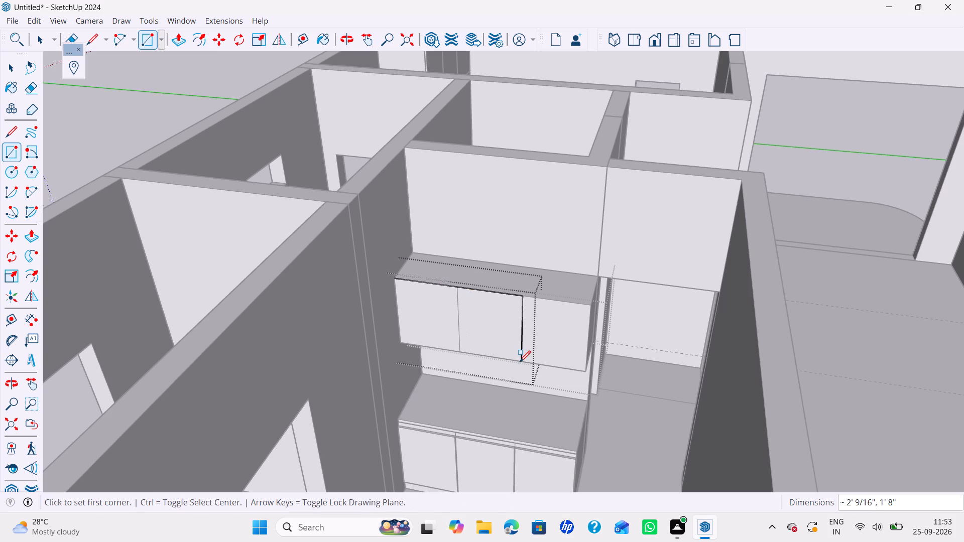
{"action": "left_click", "coordinate": [522, 360]}
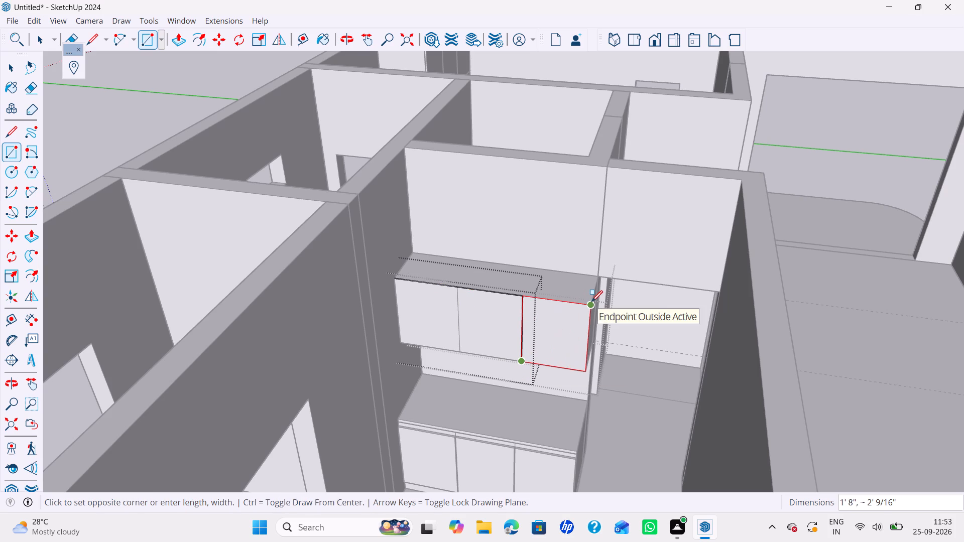
{"action": "left_click", "coordinate": [591, 302]}
{"action": "key", "text": "space"}
Offset the outline of each of the three door rectangles 3 mm inward.
{"action": "key", "text": "f"}
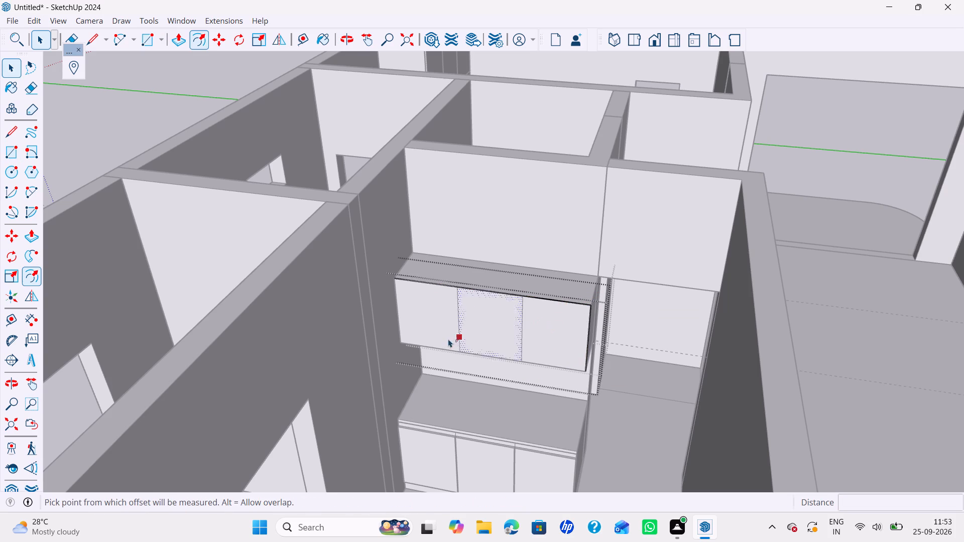
{"action": "left_click", "coordinate": [412, 320]}
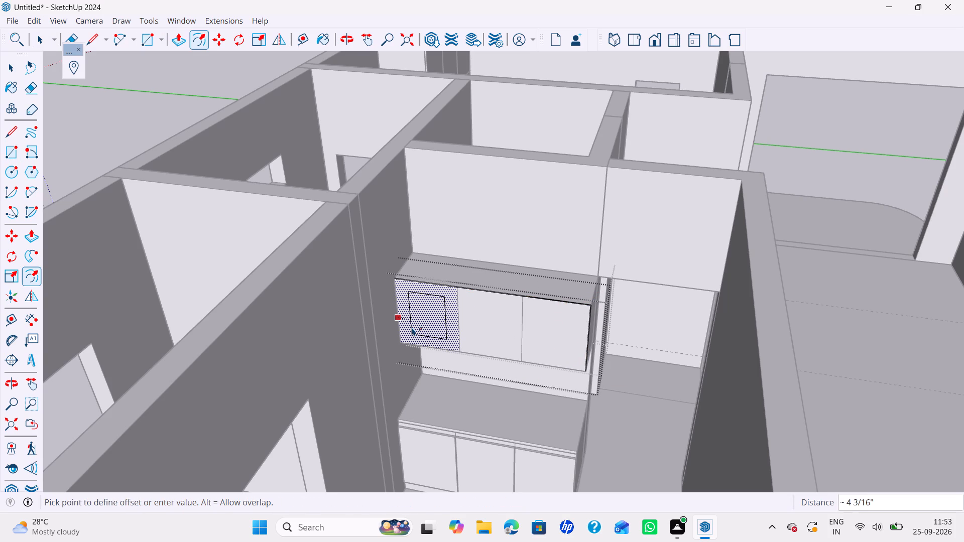
{"action": "key", "text": "3"}
{"action": "type", "text": "mm"}
{"action": "key", "text": "Return"}
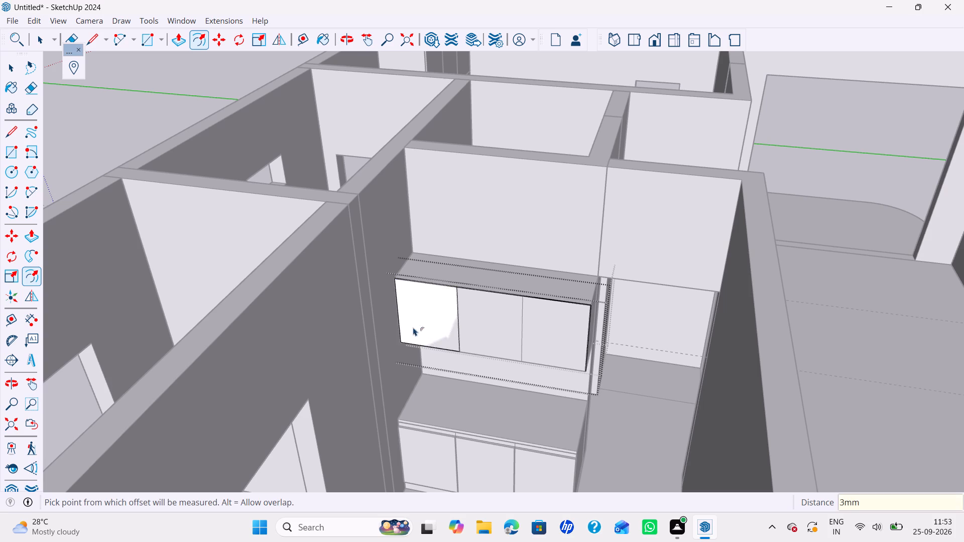
{"action": "double_click", "coordinate": [478, 331]}
{"action": "double_click", "coordinate": [553, 336]}
{"action": "key", "text": "space"}
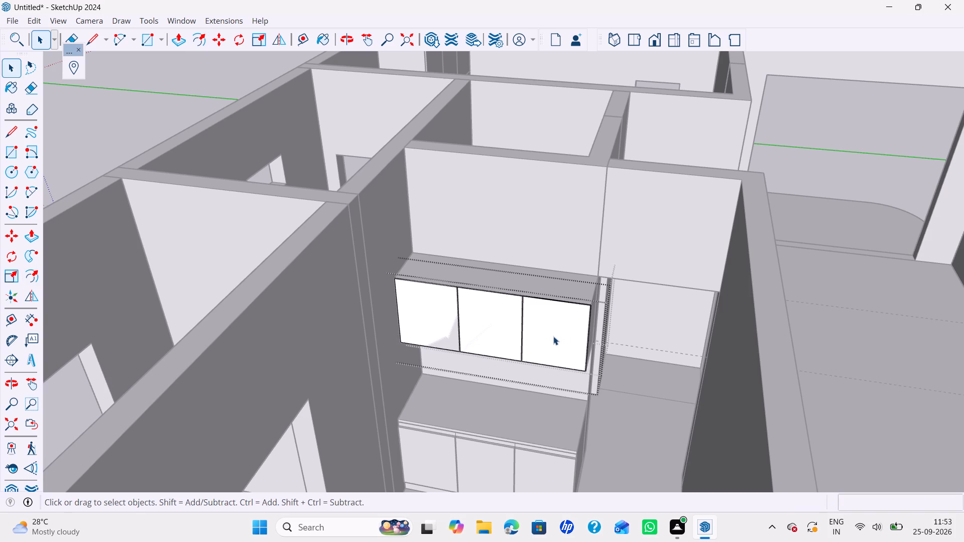
Extrude the three inset door faces 18 mm outward and close the door group.
{"action": "key", "text": "p"}
{"action": "double_click", "coordinate": [532, 337]}
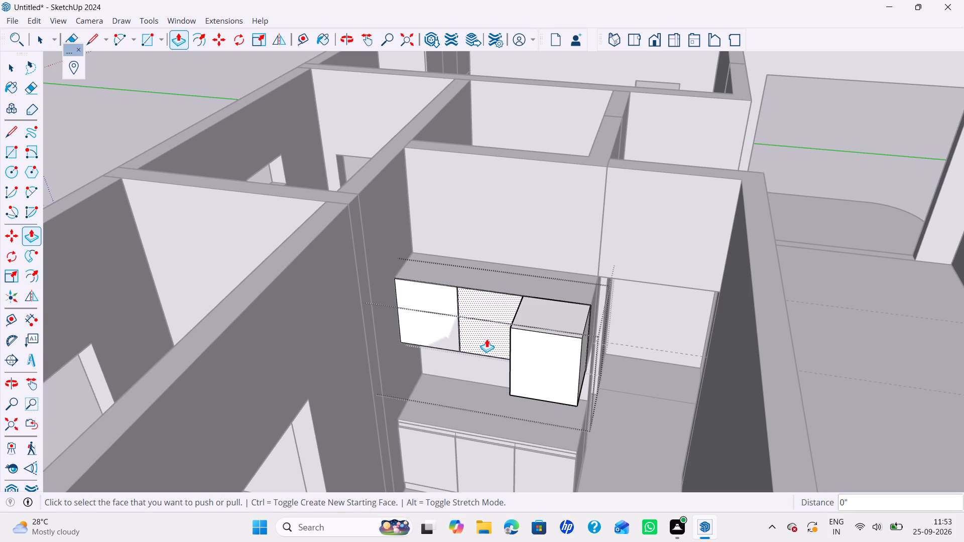
{"action": "key", "text": "ctrl+z"}
{"action": "left_click", "coordinate": [556, 348]}
{"action": "key", "text": "1"}
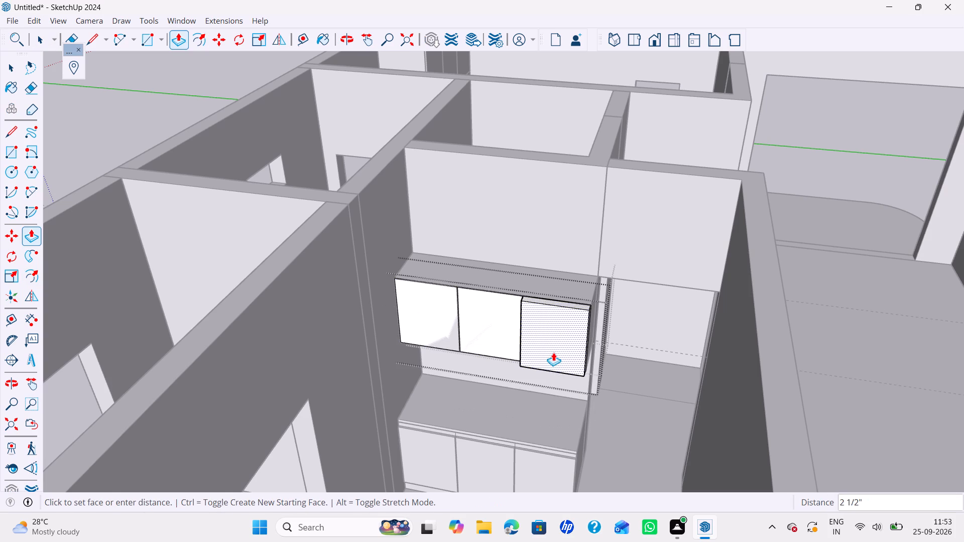
{"action": "key", "text": "8"}
{"action": "key", "text": "m"}
{"action": "key", "text": "m"}
{"action": "key", "text": "Return"}
{"action": "double_click", "coordinate": [496, 331]}
{"action": "double_click", "coordinate": [441, 328]}
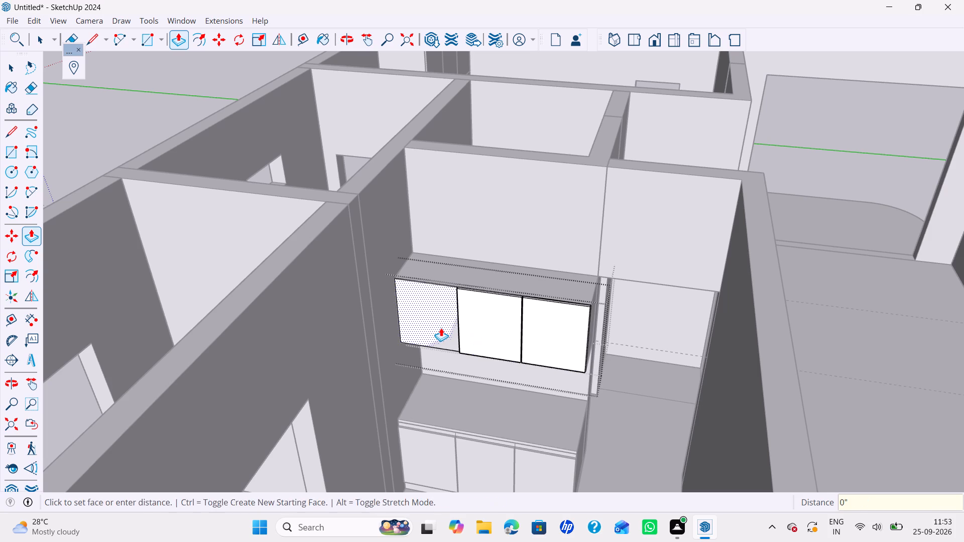
{"action": "key", "text": "space"}
{"action": "middle_click_drag", "start_coordinate": [447, 306], "coordinate": [477, 312]}
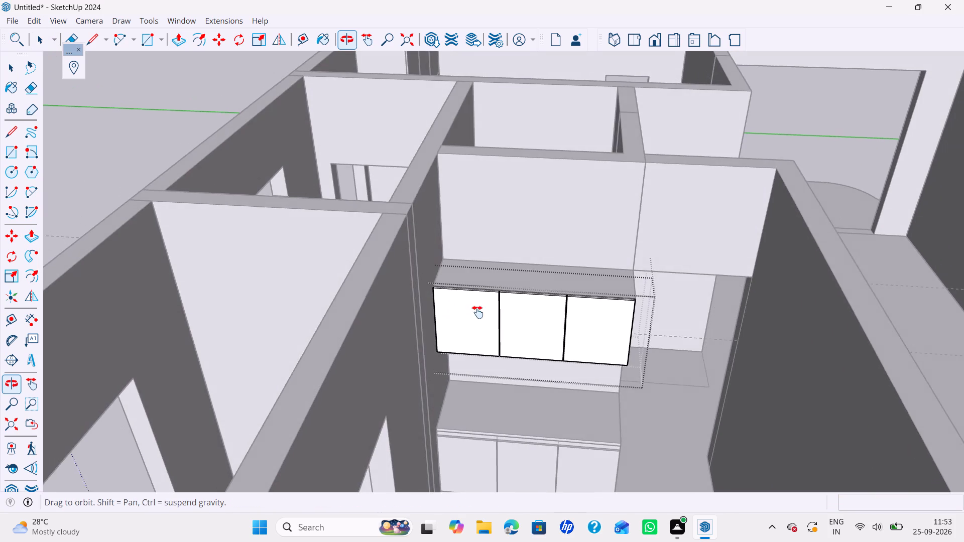
{"action": "middle_click_drag", "start_coordinate": [477, 312], "coordinate": [462, 325]}
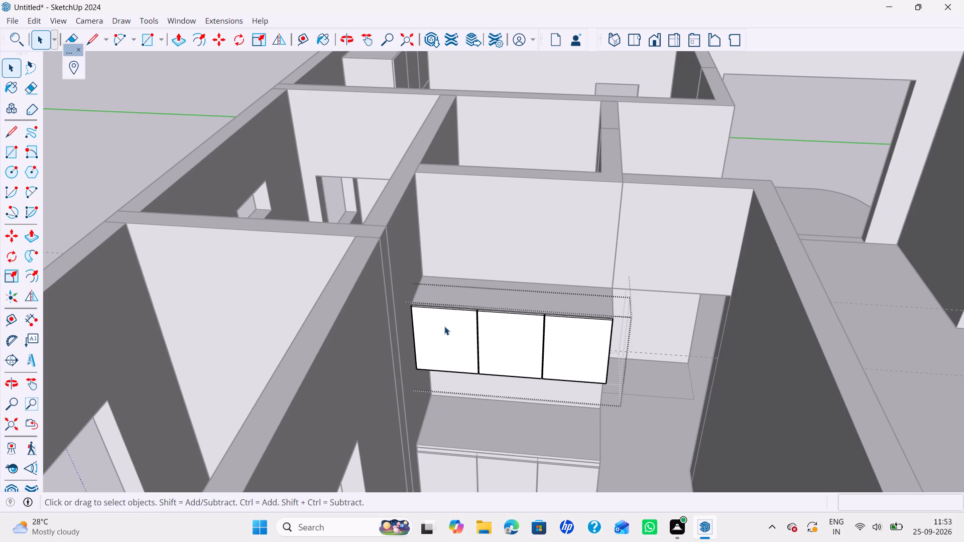
{"action": "key", "text": "space"}
{"action": "middle_click_drag", "start_coordinate": [440, 325], "coordinate": [452, 369], "text": "shift"}
{"action": "scroll", "coordinate": [442, 343], "scroll_direction": "up", "scroll_amount": 1}
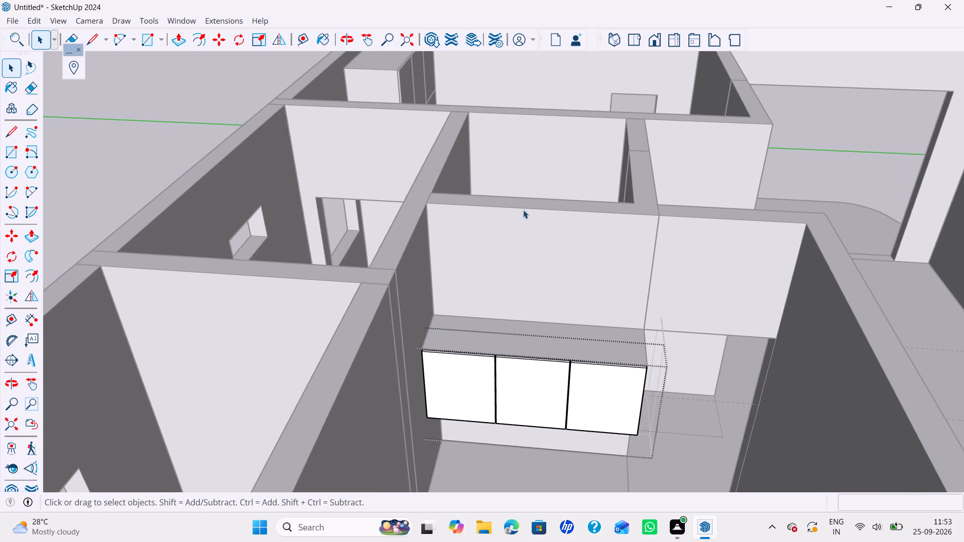
{"action": "left_click", "coordinate": [525, 209]}
Erase the two horizontal guides used to set the overhead cabinet's bottom and top heights.
{"action": "scroll", "coordinate": [517, 219], "scroll_direction": "down", "scroll_amount": 4}
{"action": "key", "text": "e"}
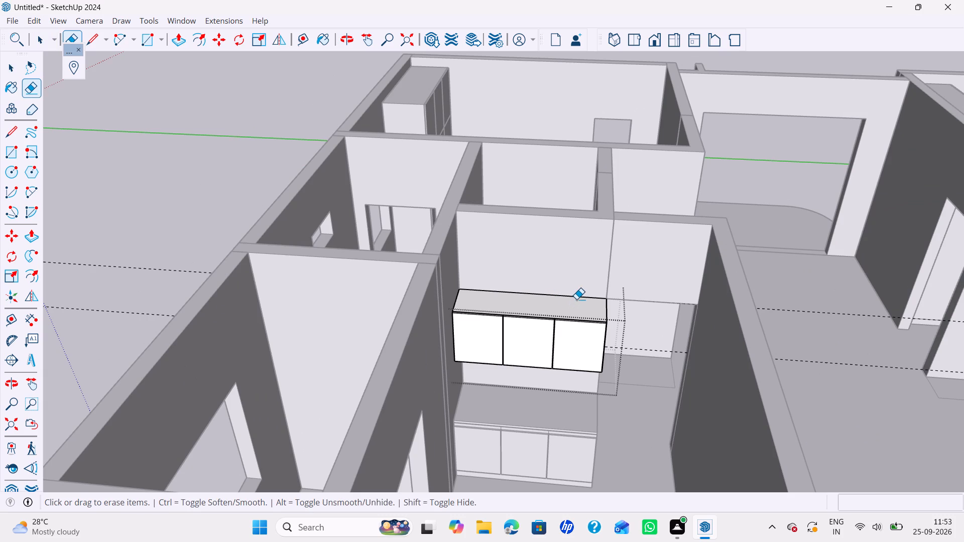
{"action": "left_click", "coordinate": [576, 299]}
{"action": "left_click_drag", "start_coordinate": [660, 330], "coordinate": [661, 337]}
{"action": "left_click_drag", "start_coordinate": [661, 337], "coordinate": [662, 361]}
{"action": "left_click", "coordinate": [767, 306]}
{"action": "left_click", "coordinate": [767, 306]}
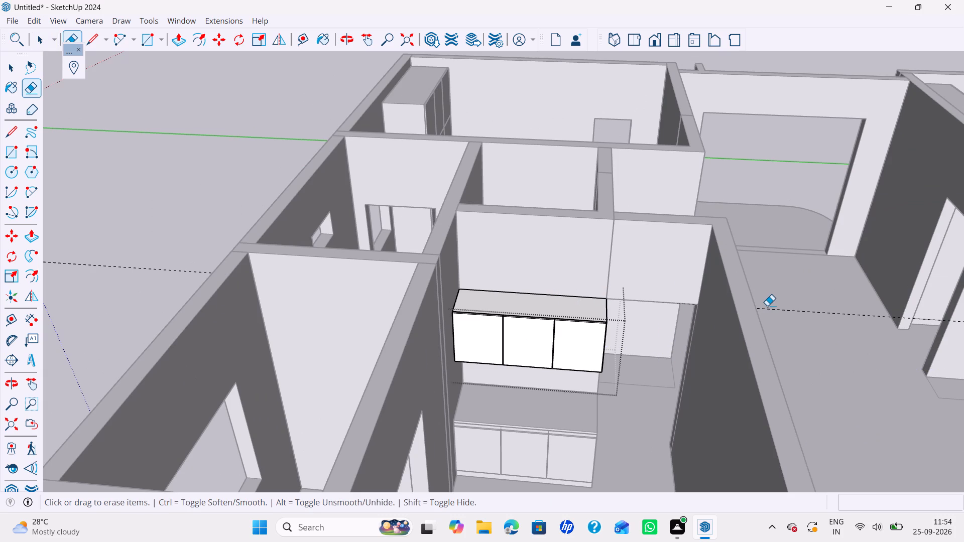
{"action": "left_click_drag", "start_coordinate": [769, 306], "coordinate": [778, 342]}
{"action": "key", "text": "space"}
Close the overhead cabinet's group to return to the whole floor plan model.
{"action": "scroll", "coordinate": [750, 317], "scroll_direction": "down", "scroll_amount": 3}
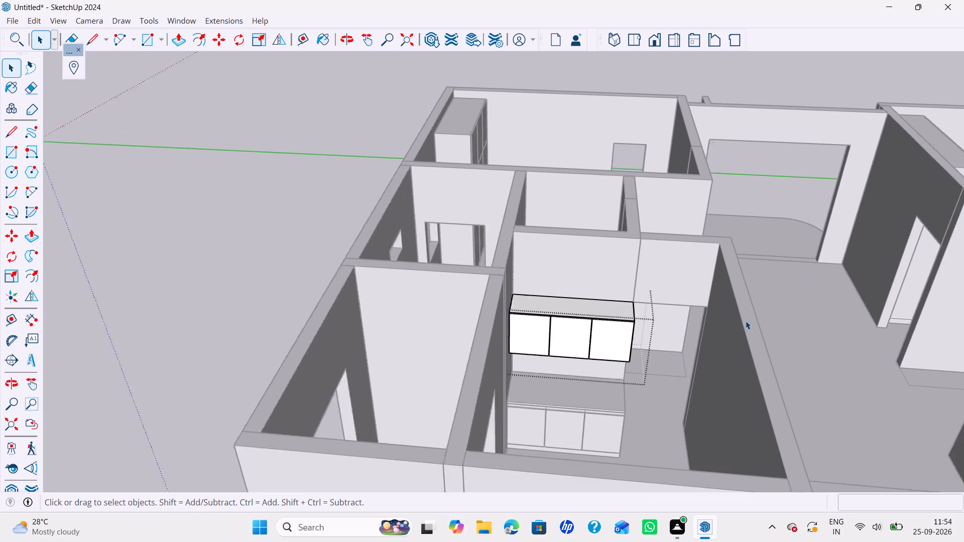
{"action": "scroll", "coordinate": [746, 321], "scroll_direction": "down", "scroll_amount": 1}
{"action": "middle_click_drag", "start_coordinate": [730, 326], "coordinate": [584, 365]}
{"action": "middle_click_drag", "start_coordinate": [583, 367], "coordinate": [566, 367]}
{"action": "scroll", "coordinate": [566, 367], "scroll_direction": "down", "scroll_amount": 5}
{"action": "middle_click_drag", "start_coordinate": [566, 368], "coordinate": [759, 393], "text": "shift"}
{"action": "middle_click_drag", "start_coordinate": [739, 392], "coordinate": [616, 380]}
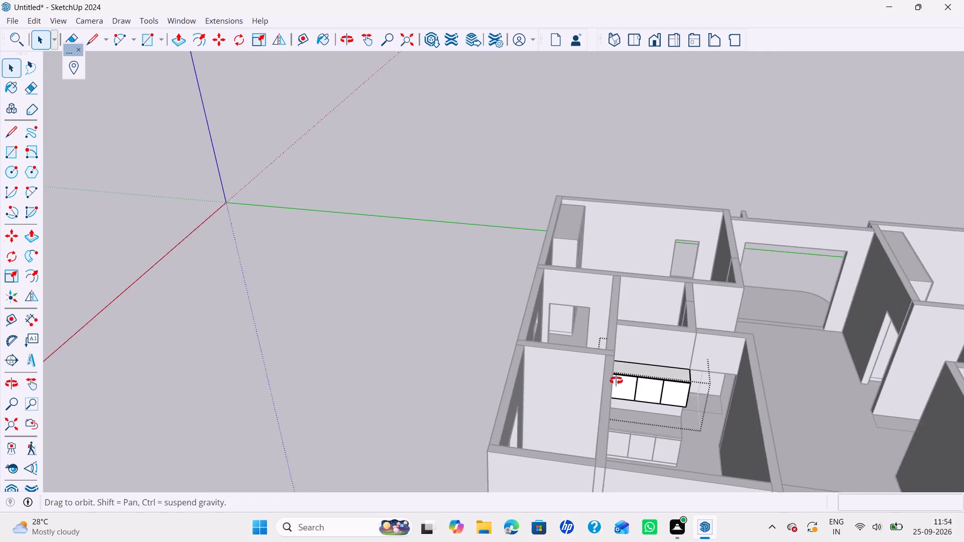
{"action": "middle_click_drag", "start_coordinate": [616, 380], "coordinate": [556, 379]}
{"action": "middle_click_drag", "start_coordinate": [629, 407], "coordinate": [636, 378], "text": "shift"}
{"action": "left_click", "coordinate": [853, 241]}
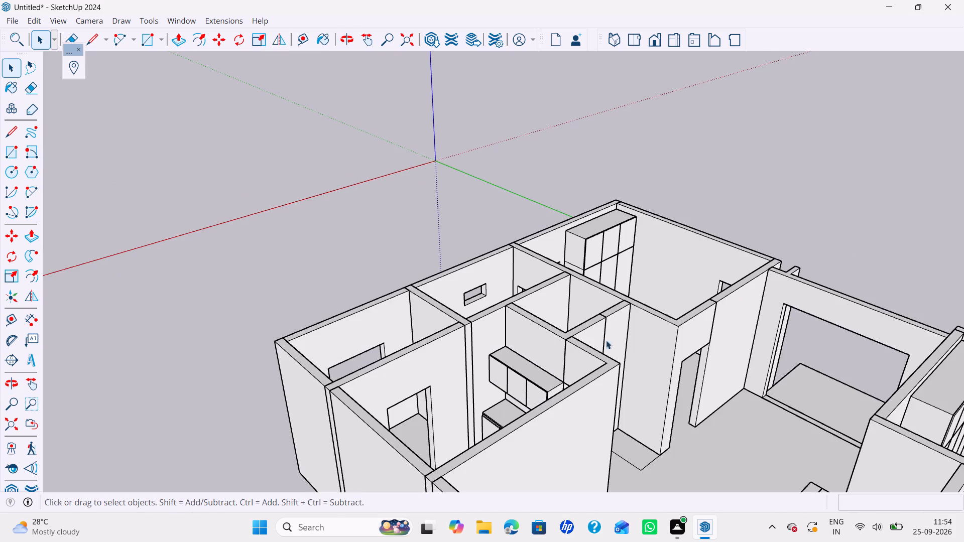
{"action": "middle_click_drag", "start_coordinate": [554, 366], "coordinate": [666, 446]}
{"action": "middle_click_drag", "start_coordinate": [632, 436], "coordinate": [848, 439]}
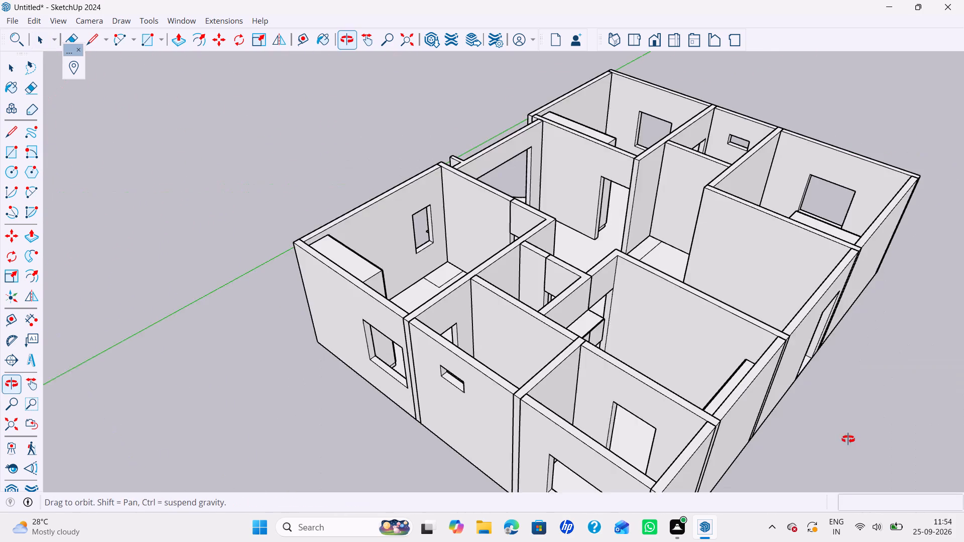
Open the group holding the kitchen's base and overhead cabinets and start a new group inside it.
{"action": "middle_click_drag", "start_coordinate": [848, 439], "coordinate": [854, 439]}
{"action": "middle_click_drag", "start_coordinate": [808, 429], "coordinate": [664, 429], "text": "shift"}
{"action": "middle_click_drag", "start_coordinate": [655, 430], "coordinate": [963, 468]}
{"action": "middle_click_drag", "start_coordinate": [835, 439], "coordinate": [664, 471], "text": "shift"}
{"action": "middle_click_drag", "start_coordinate": [688, 430], "coordinate": [739, 430]}
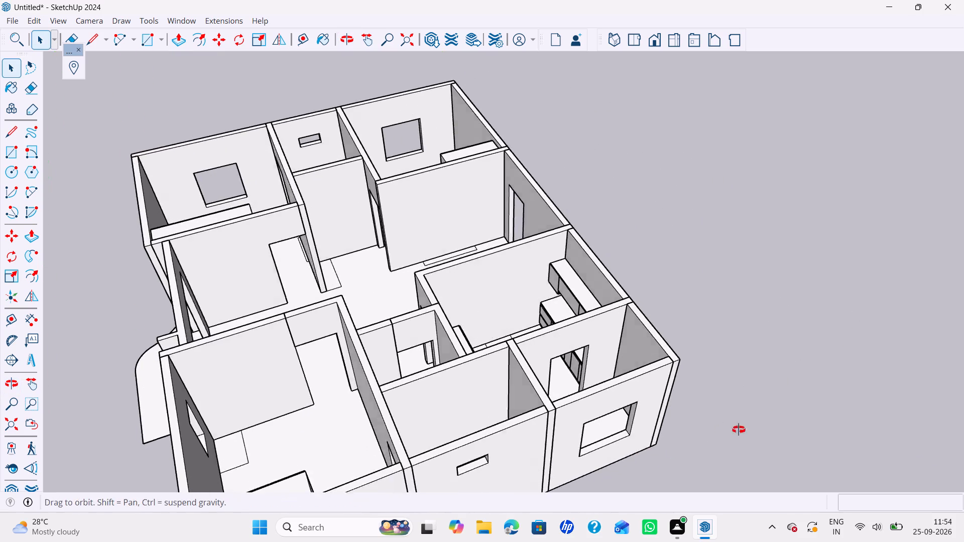
{"action": "middle_click_drag", "start_coordinate": [739, 430], "coordinate": [963, 431]}
{"action": "middle_click_drag", "start_coordinate": [714, 344], "coordinate": [702, 454], "text": "shift"}
{"action": "scroll", "coordinate": [663, 374], "scroll_direction": "up", "scroll_amount": 2}
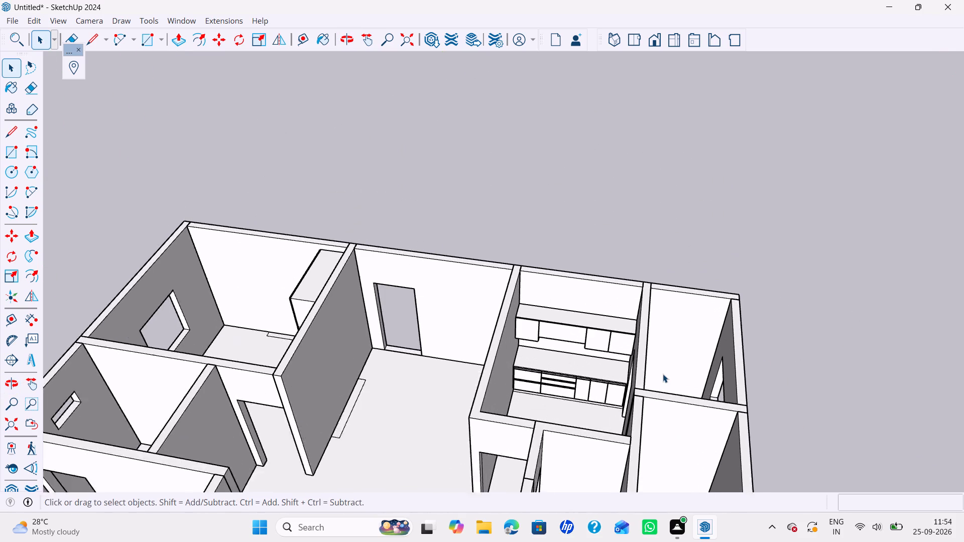
{"action": "scroll", "coordinate": [663, 374], "scroll_direction": "up", "scroll_amount": 1}
{"action": "middle_click_drag", "start_coordinate": [408, 302], "coordinate": [415, 302]}
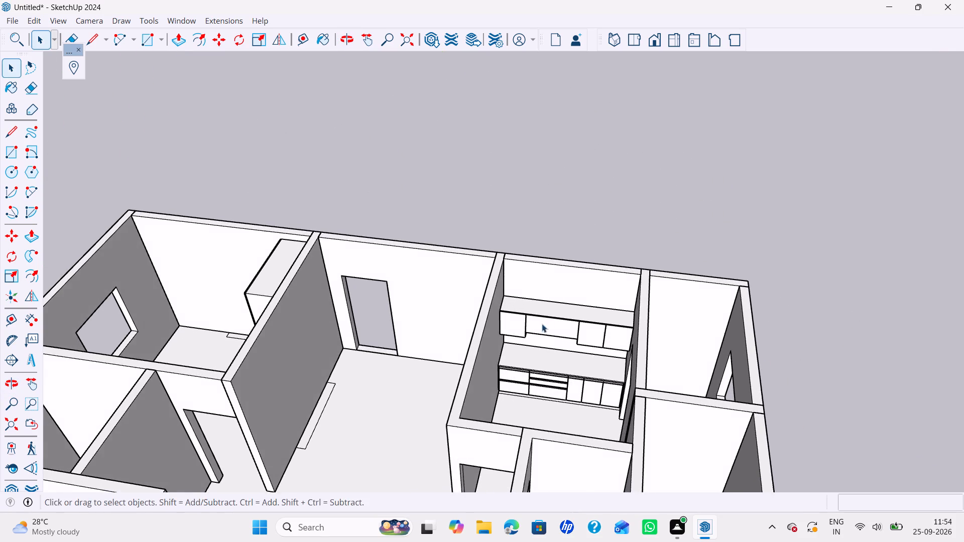
{"action": "middle_click_drag", "start_coordinate": [551, 323], "coordinate": [489, 319], "text": "shift"}
{"action": "middle_click_drag", "start_coordinate": [493, 322], "coordinate": [514, 322]}
{"action": "scroll", "coordinate": [513, 314], "scroll_direction": "up", "scroll_amount": 1}
{"action": "double_click", "coordinate": [512, 311]}
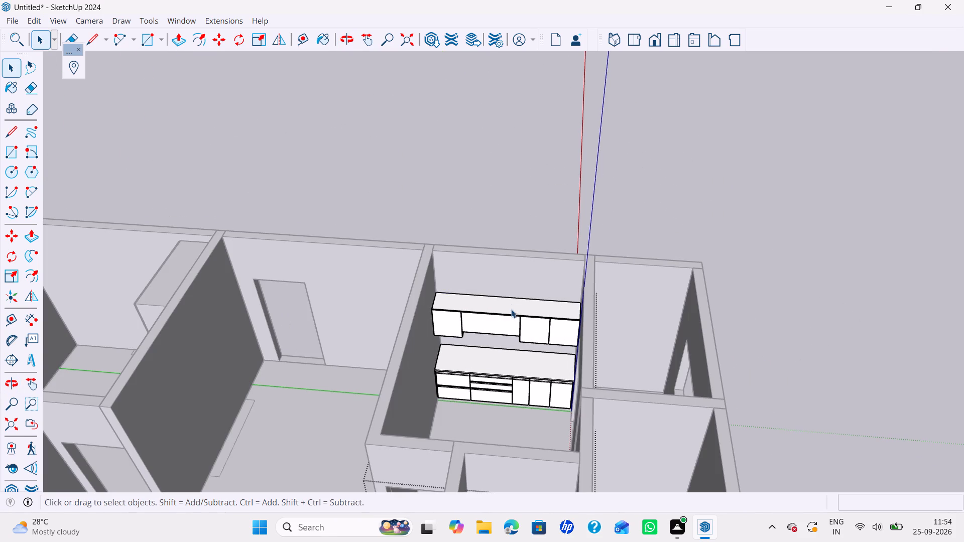
{"action": "right_click", "coordinate": [531, 207]}
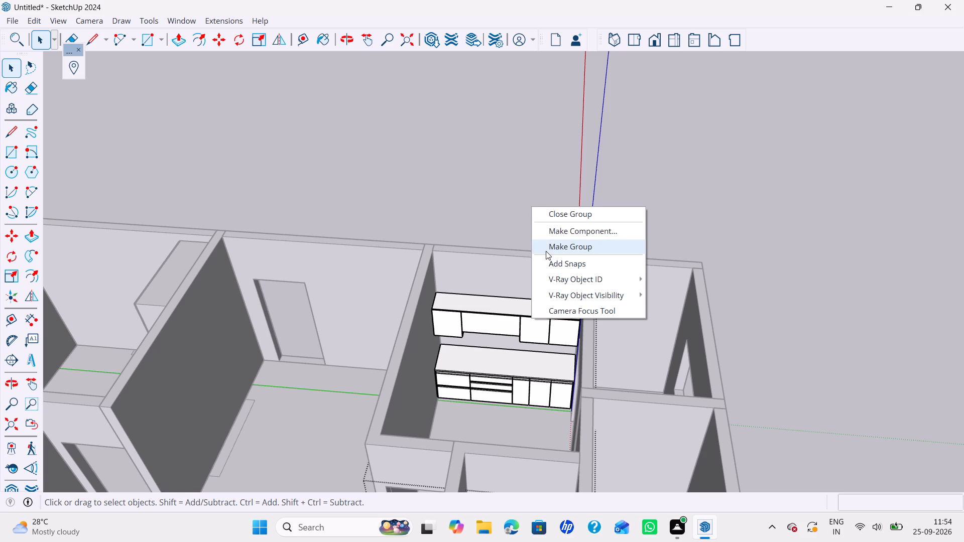
{"action": "left_click", "coordinate": [546, 251]}
Place a horizontal guide 6" below the top edge of the wall behind the kitchen cabinets.
{"action": "key", "text": "t"}
{"action": "scroll", "coordinate": [512, 272], "scroll_direction": "up", "scroll_amount": 3}
{"action": "left_click", "coordinate": [529, 254]}
{"action": "key", "text": "Up"}
{"action": "key", "text": "6"}
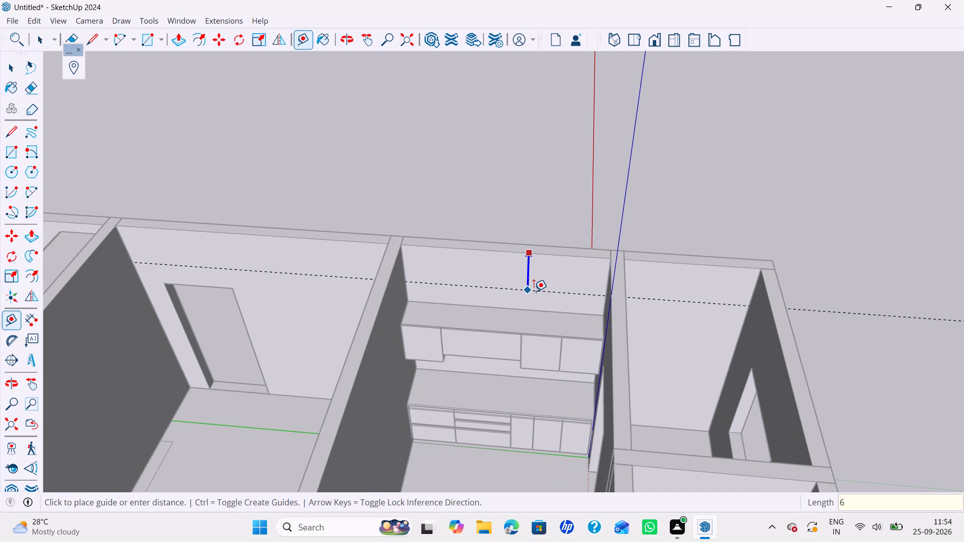
{"action": "key", "text": "shift+quotedbl"}
{"action": "key", "text": "Return"}
{"action": "key", "text": "space"}
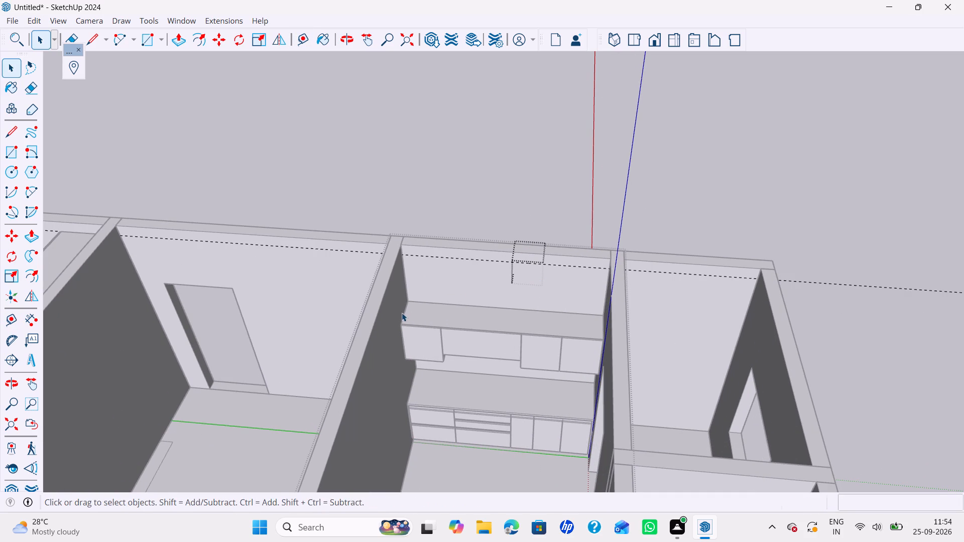
Draw a 2' 6" by 8' rectangle on the wall, from the top of the overhead cabinet up to the guide.
{"action": "key", "text": "r"}
{"action": "scroll", "coordinate": [414, 298], "scroll_direction": "up", "scroll_amount": 4}
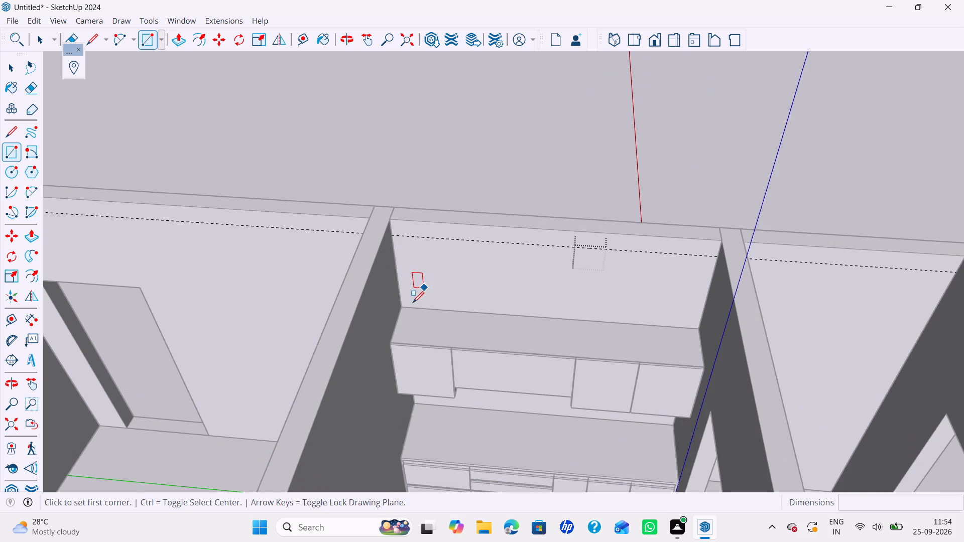
{"action": "left_click", "coordinate": [404, 306]}
{"action": "middle_click_drag", "start_coordinate": [579, 279], "coordinate": [620, 280]}
{"action": "scroll", "coordinate": [727, 240], "scroll_direction": "up", "scroll_amount": 2}
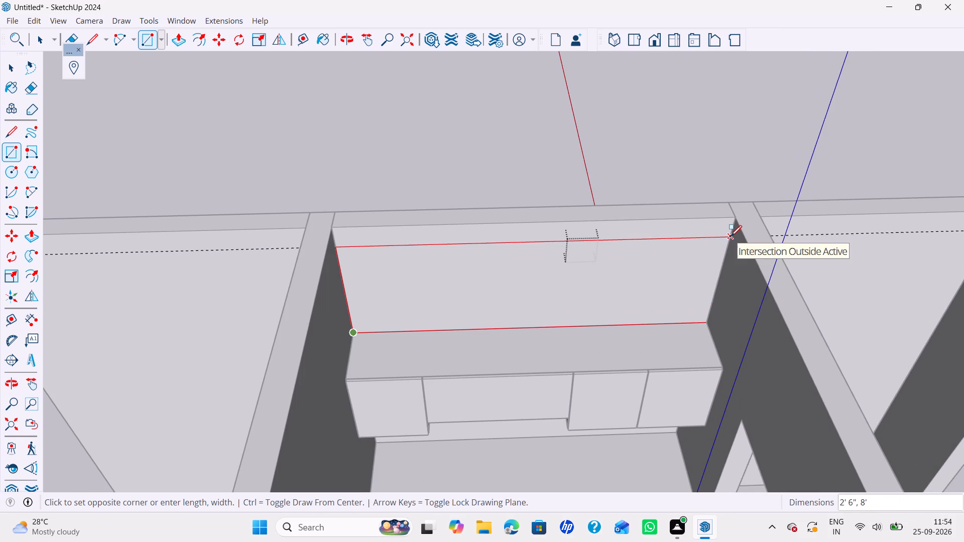
{"action": "left_click", "coordinate": [731, 236]}
{"action": "key", "text": "space"}
Extrude the wall rectangle 600 mm outward to form the loft cabinet box.
{"action": "key", "text": "p"}
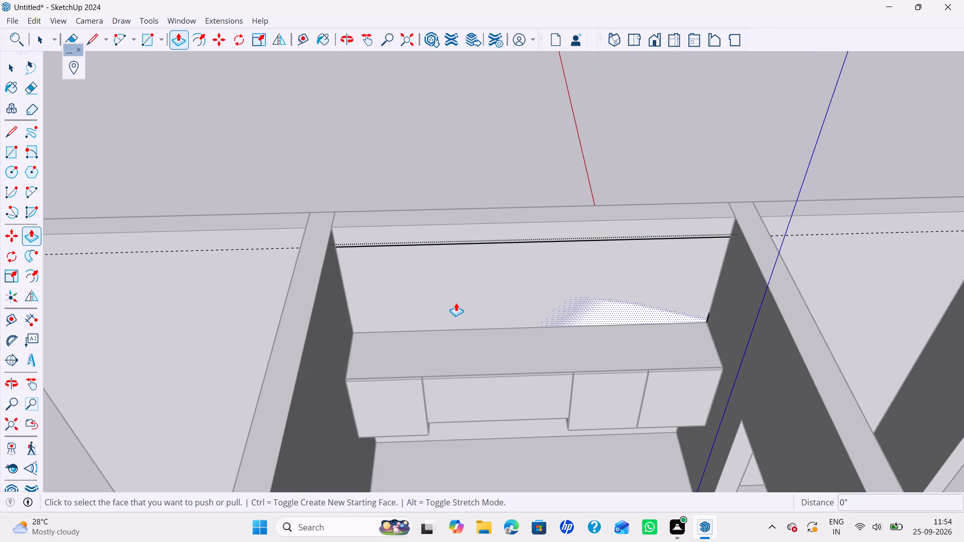
{"action": "left_click", "coordinate": [456, 303]}
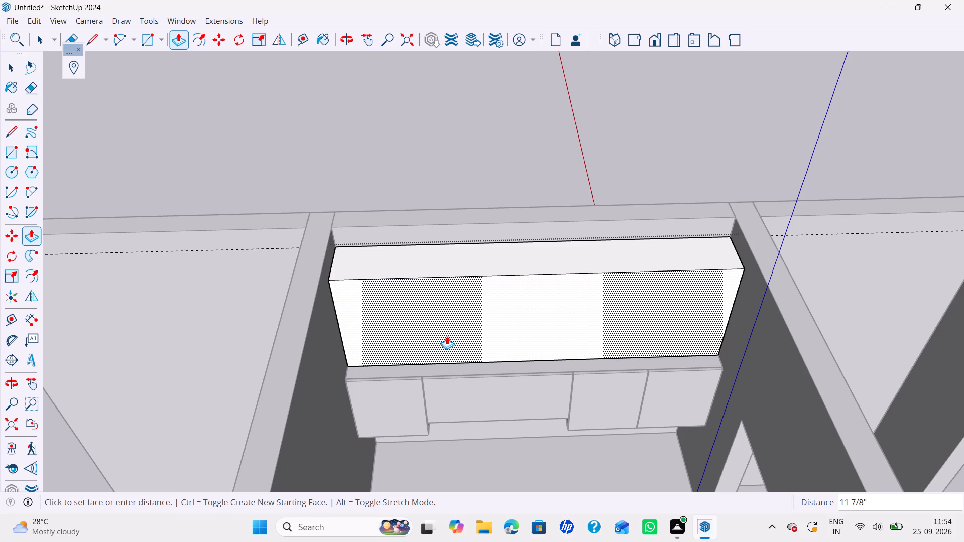
{"action": "type", "text": "600mm"}
{"action": "key", "text": "Return"}
{"action": "key", "text": "space"}
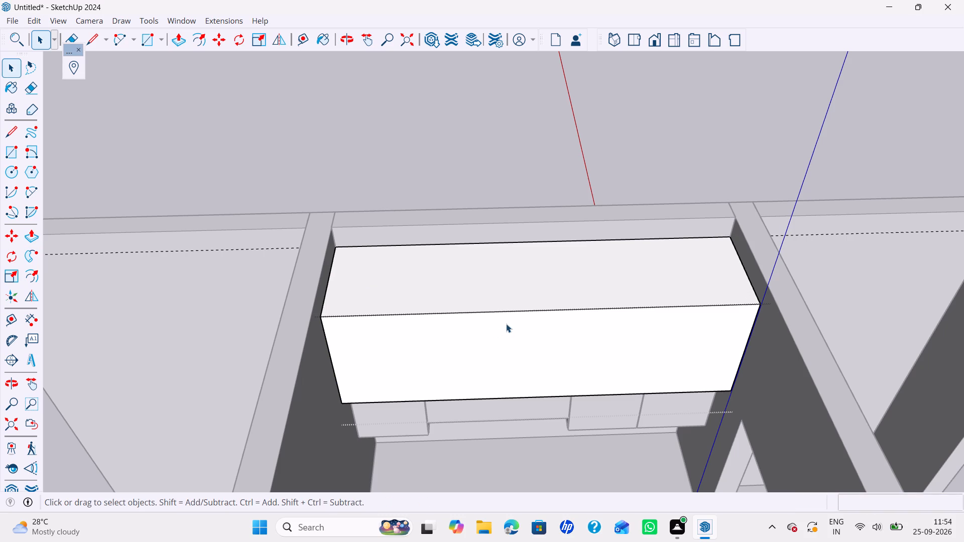
Divide the loft box's upper front edge into 5 equal segments.
{"action": "left_click", "coordinate": [511, 311]}
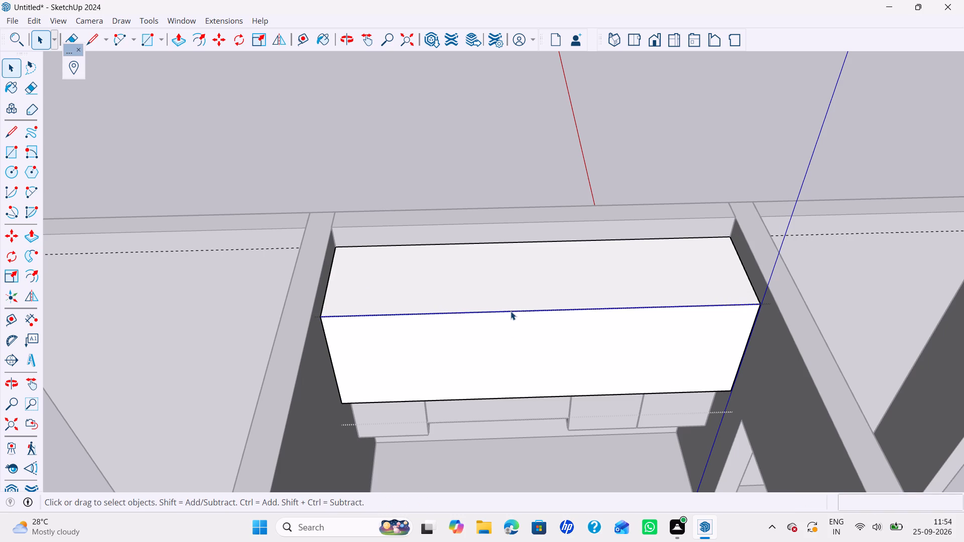
{"action": "right_click", "coordinate": [511, 311]}
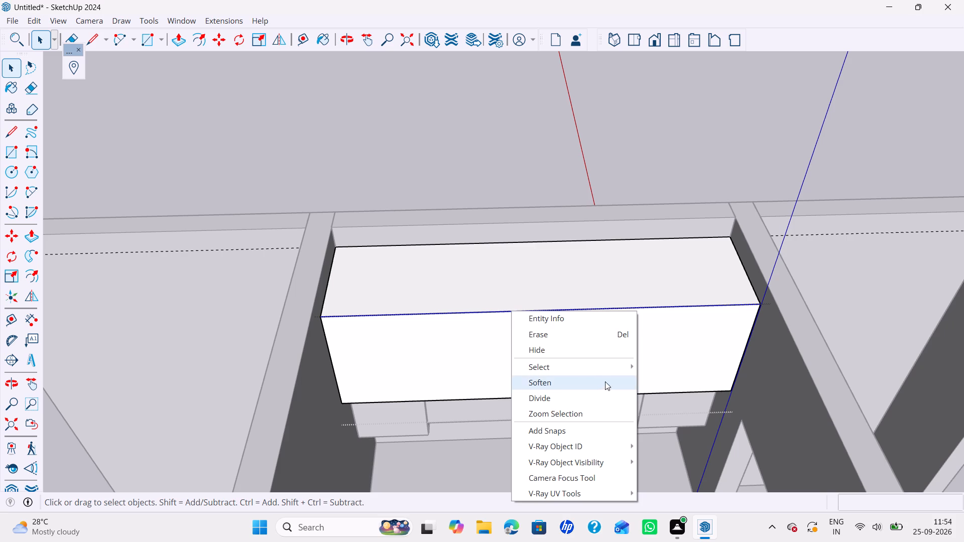
{"action": "left_click", "coordinate": [548, 402]}
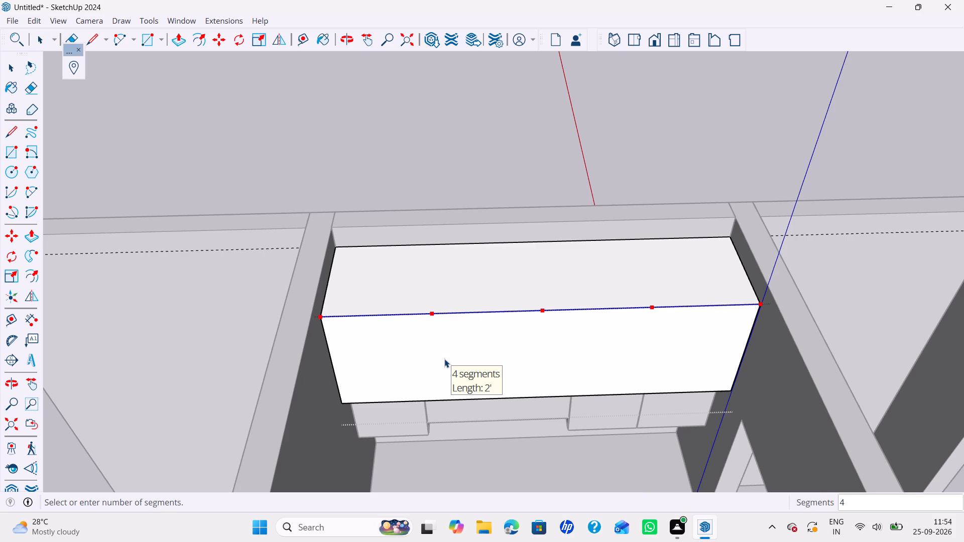
{"action": "left_click", "coordinate": [406, 362]}
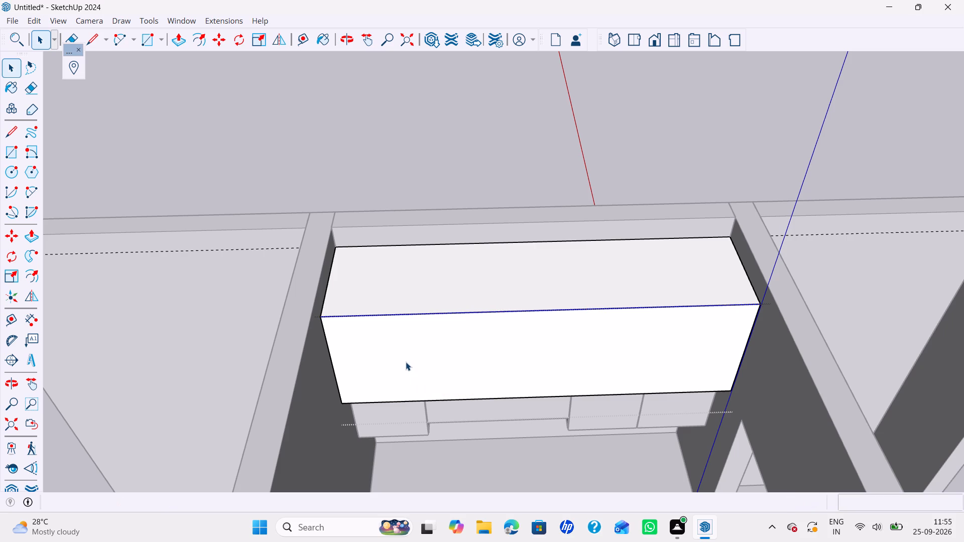
Draw a vertical line down the loft's front face from the first division point to the bottom edge.
{"action": "key", "text": "l"}
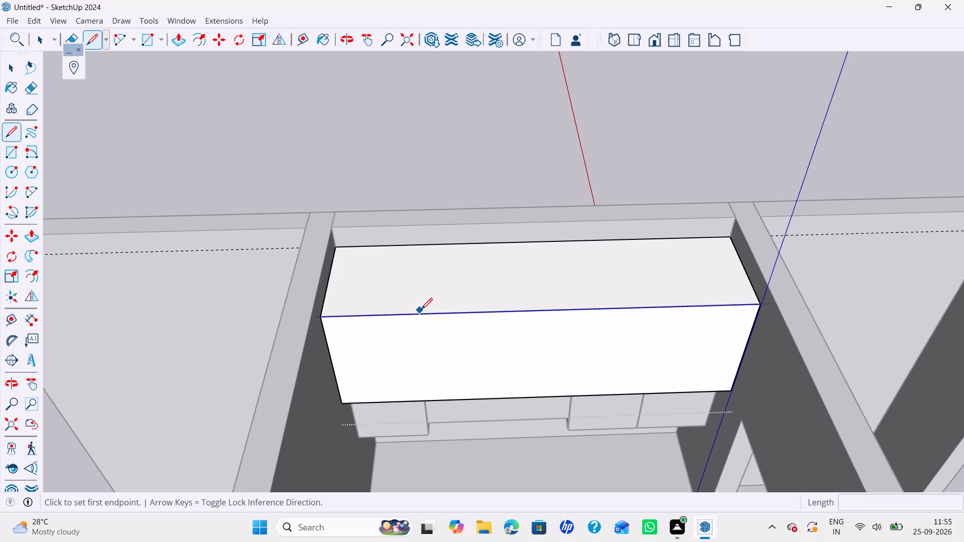
{"action": "left_click", "coordinate": [405, 314]}
{"action": "key", "text": "Up"}
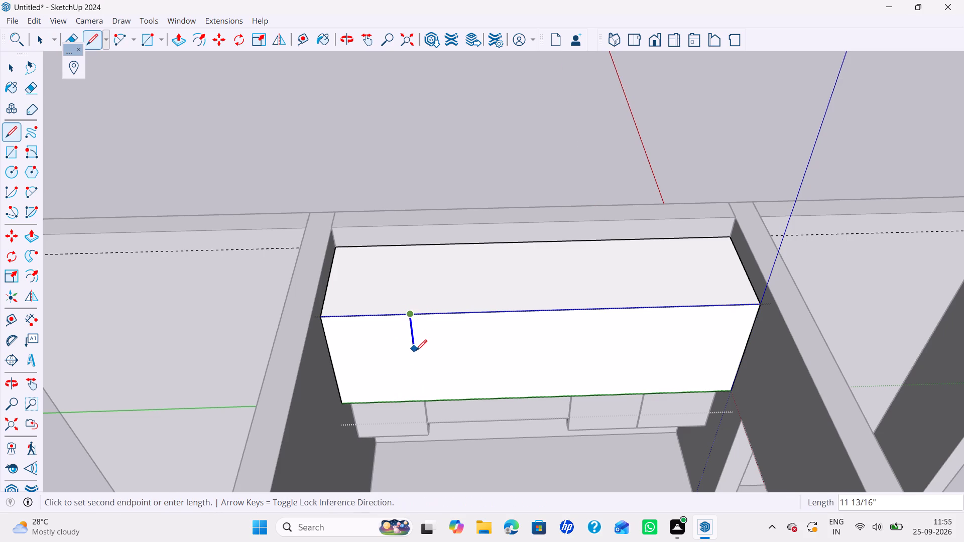
{"action": "left_click", "coordinate": [445, 404]}
{"action": "key", "text": "space"}
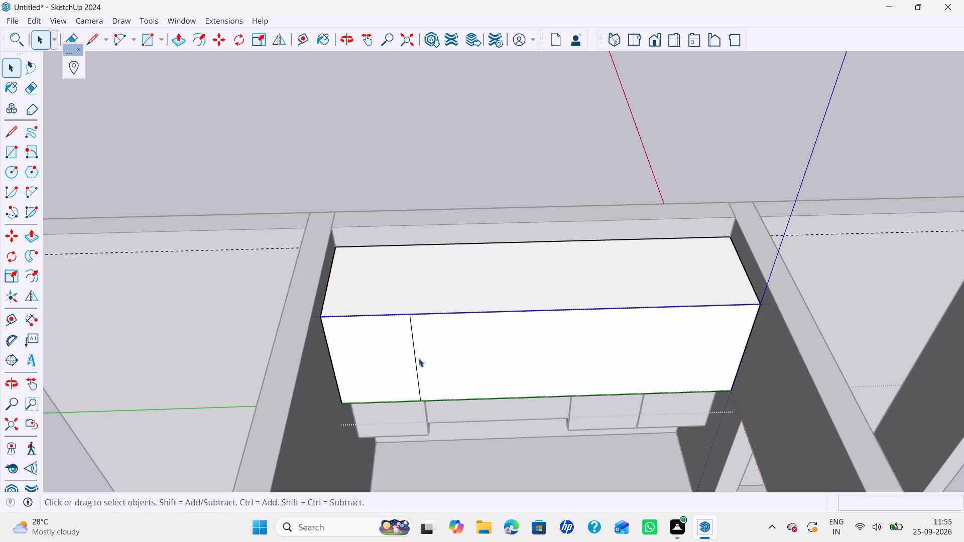
Copy the vertical line to the second division point and repeat it x4 along the loft's front face.
{"action": "left_click", "coordinate": [417, 364]}
{"action": "key", "text": "m"}
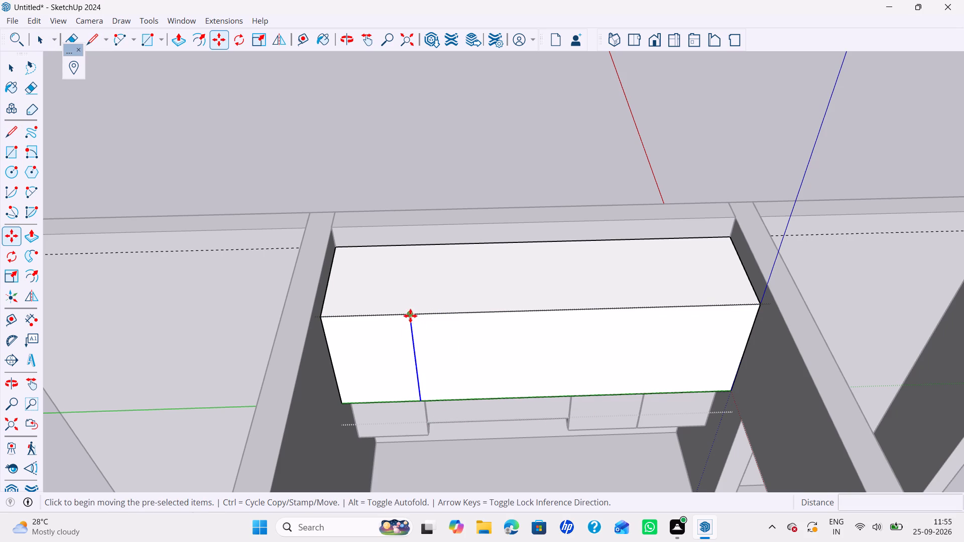
{"action": "left_click", "coordinate": [410, 315], "text": "ctrl"}
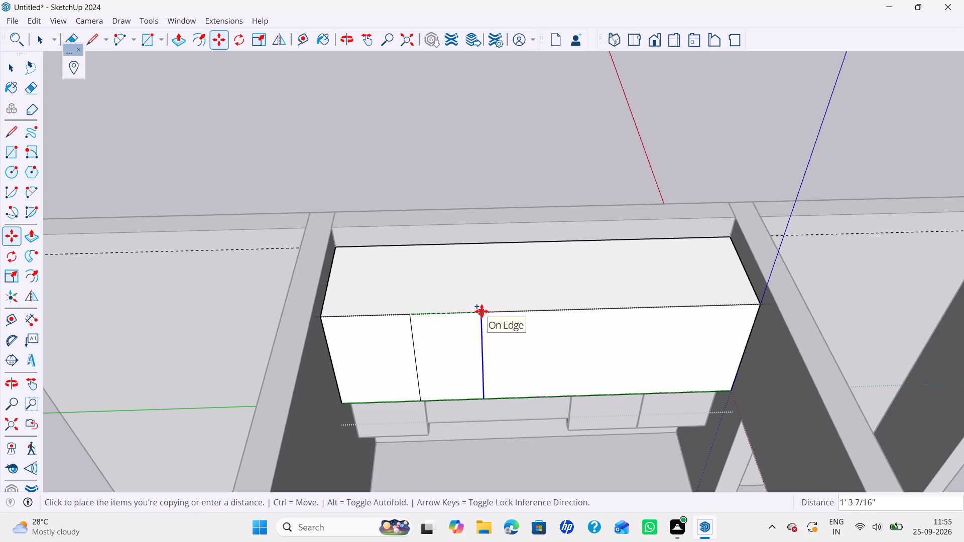
{"action": "left_click", "coordinate": [499, 311]}
{"action": "key", "text": "x"}
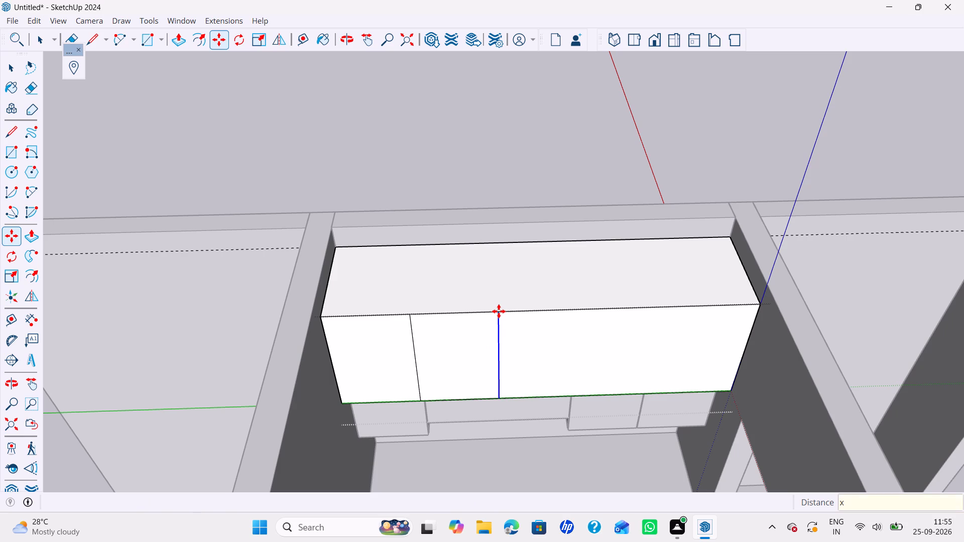
{"action": "key", "text": "4"}
{"action": "key", "text": "Return"}
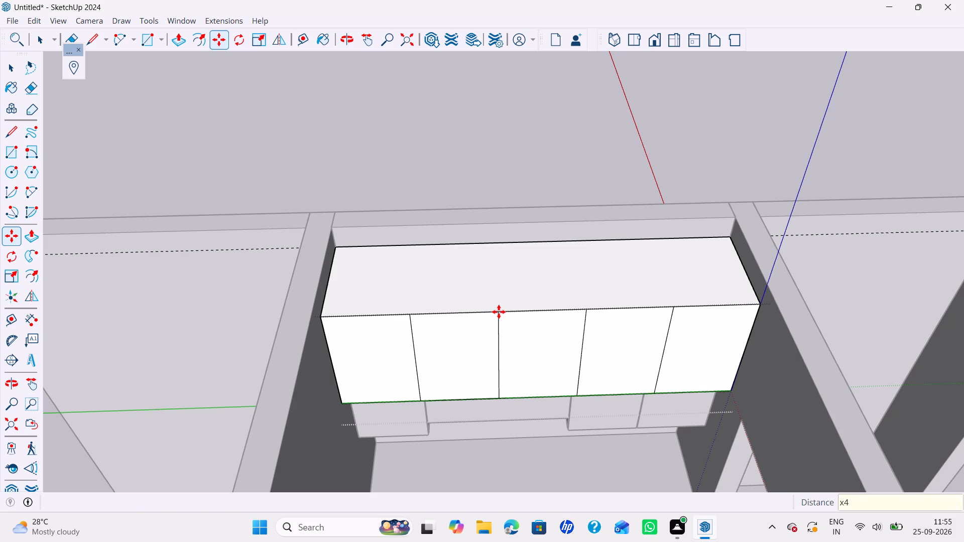
{"action": "key", "text": "space"}
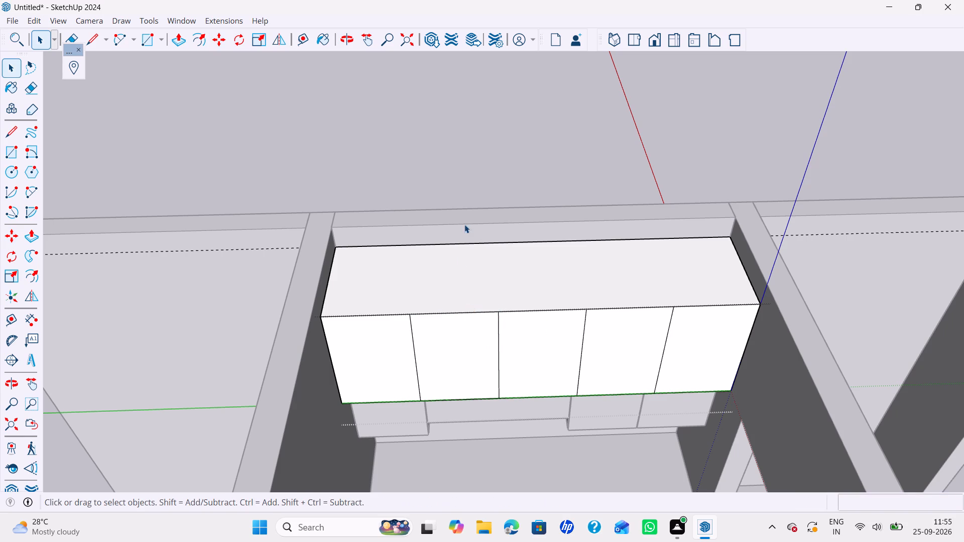
Start a new group for the doors and draw a rectangle covering the leftmost panel of the loft's front face.
{"action": "right_click", "coordinate": [480, 79]}
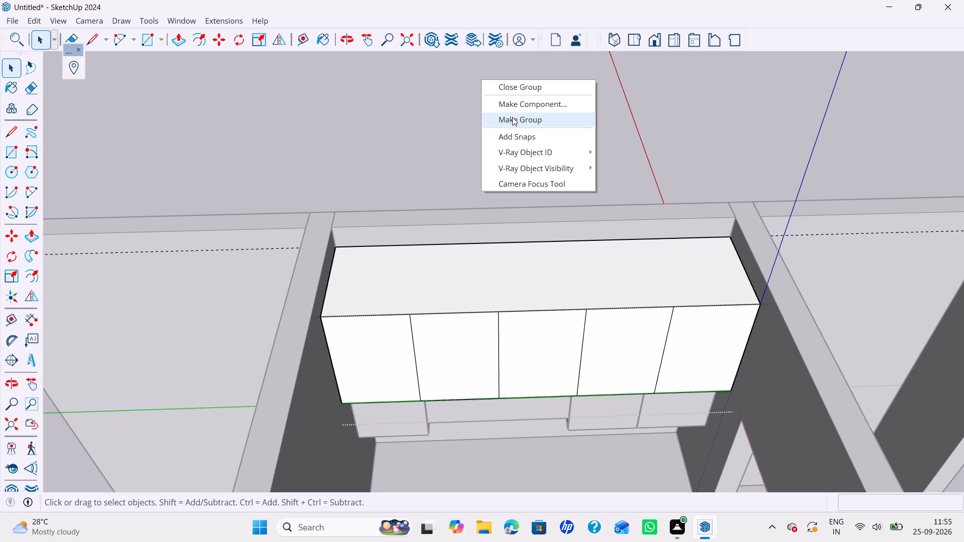
{"action": "left_click", "coordinate": [512, 117]}
{"action": "key", "text": "r"}
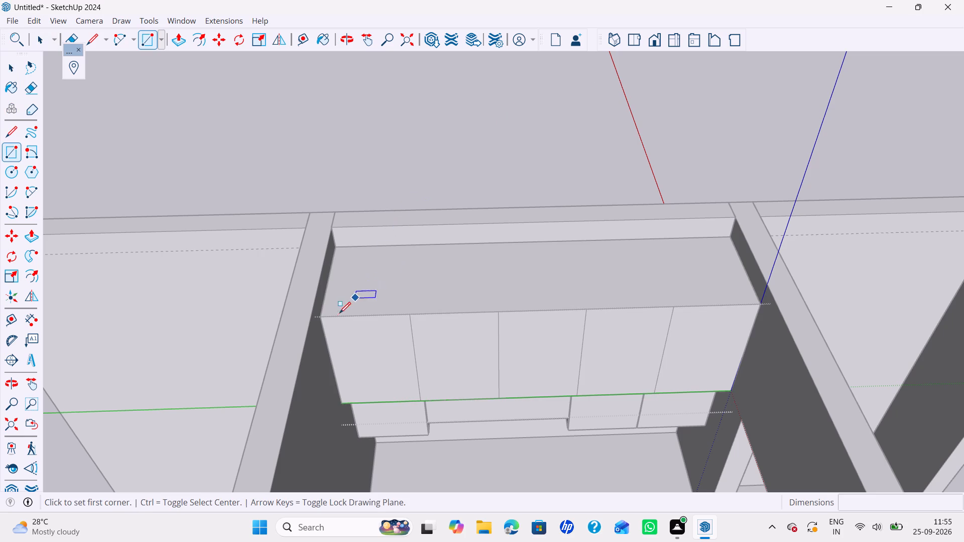
{"action": "left_click", "coordinate": [324, 317]}
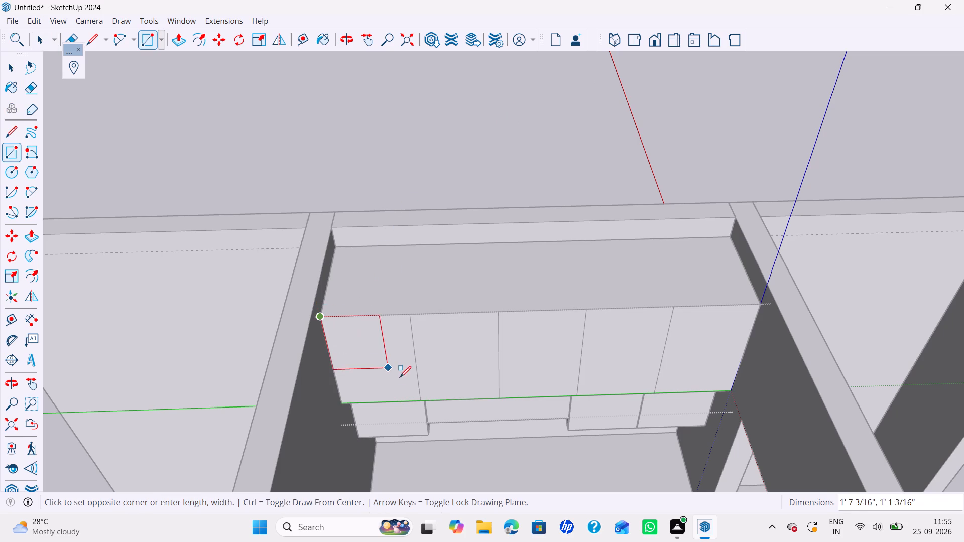
{"action": "left_click", "coordinate": [423, 402]}
{"action": "key", "text": "space"}
Offset the outline of the leftmost loft door rectangle 3 mm inward.
{"action": "key", "text": "f"}
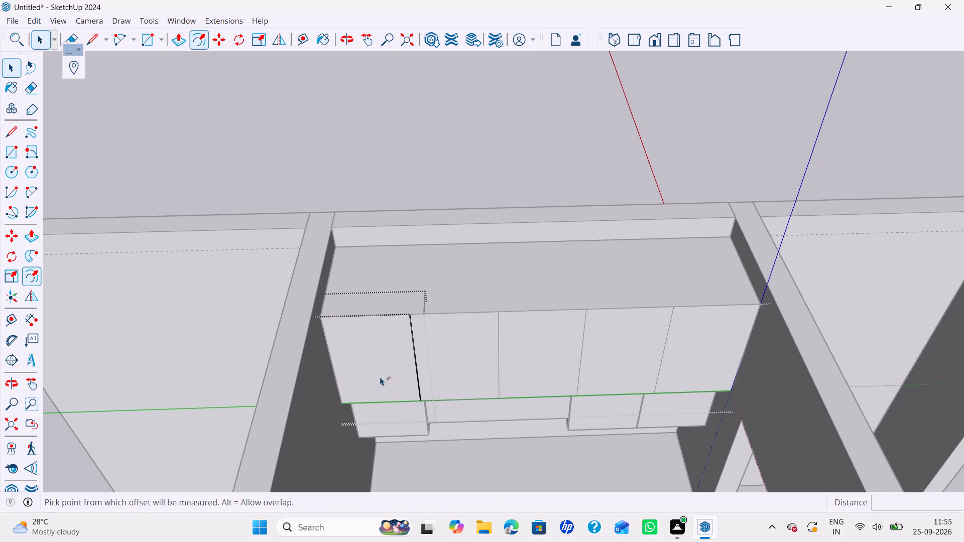
{"action": "left_click", "coordinate": [374, 372]}
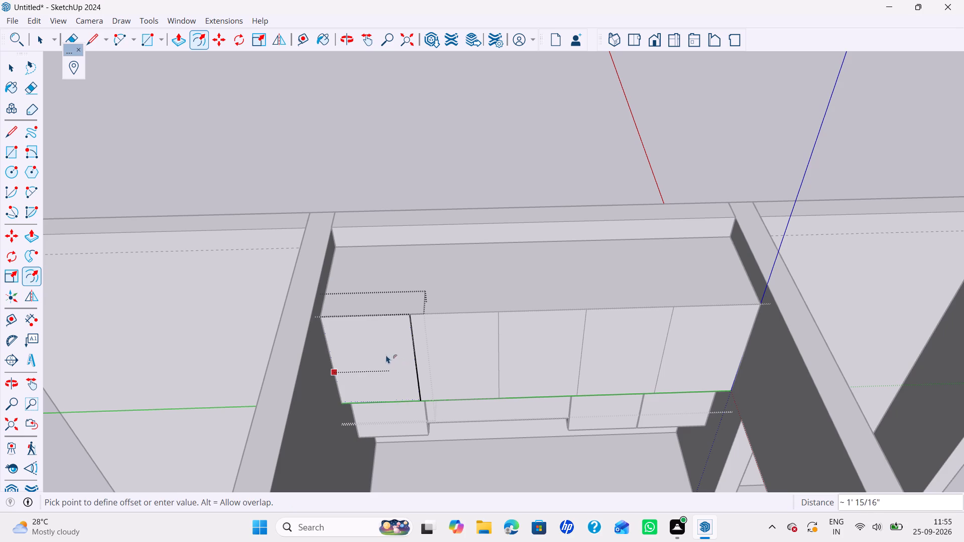
{"action": "type", "text": "3mm"}
{"action": "key", "text": "Return"}
{"action": "key", "text": "space"}
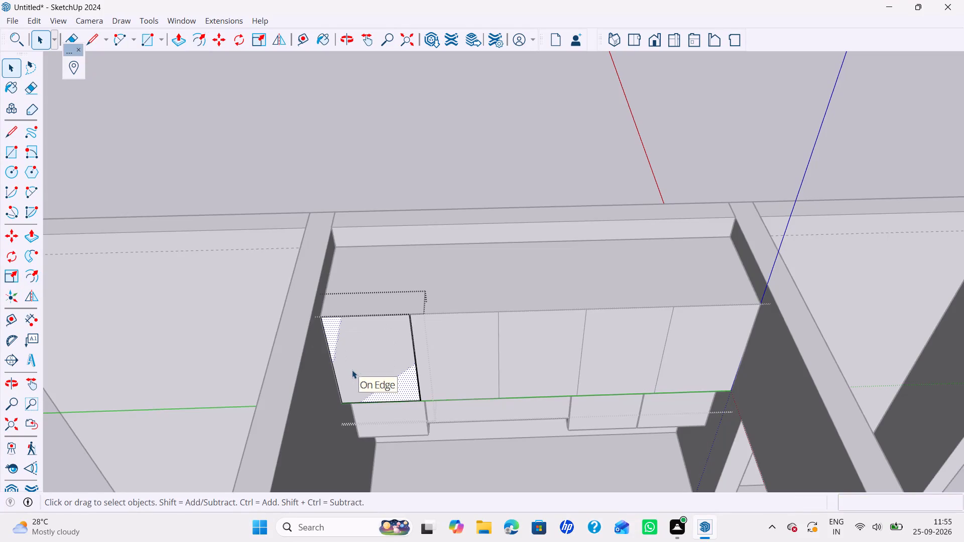
Extrude the inset face of the leftmost loft door 18 mm outward.
{"action": "key", "text": "p"}
{"action": "double_click", "coordinate": [367, 358]}
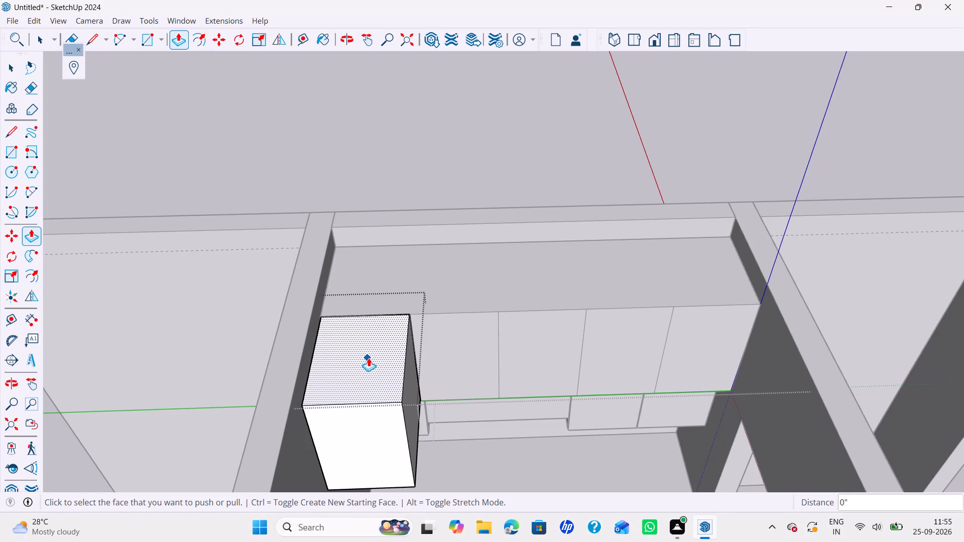
{"action": "key", "text": "ctrl+z"}
{"action": "left_click", "coordinate": [384, 362]}
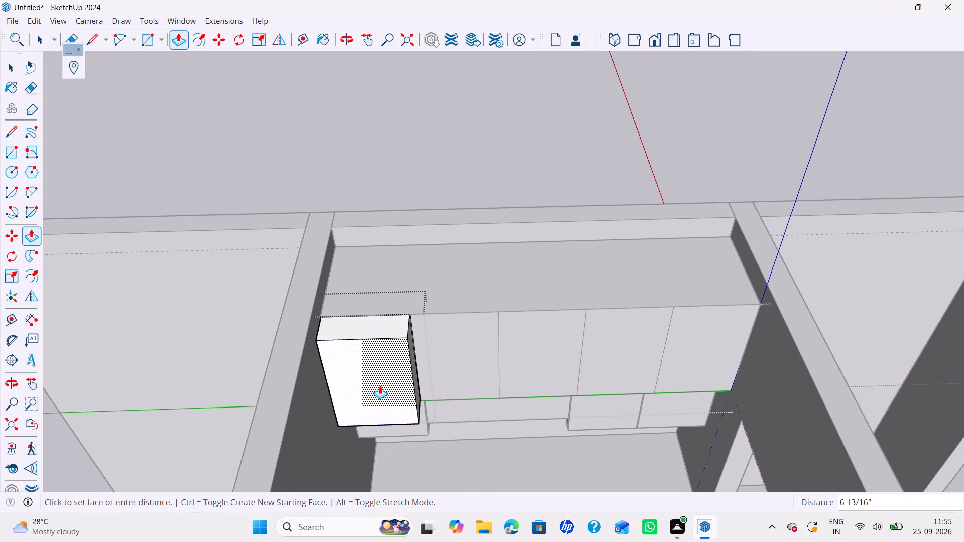
{"action": "key", "text": "1"}
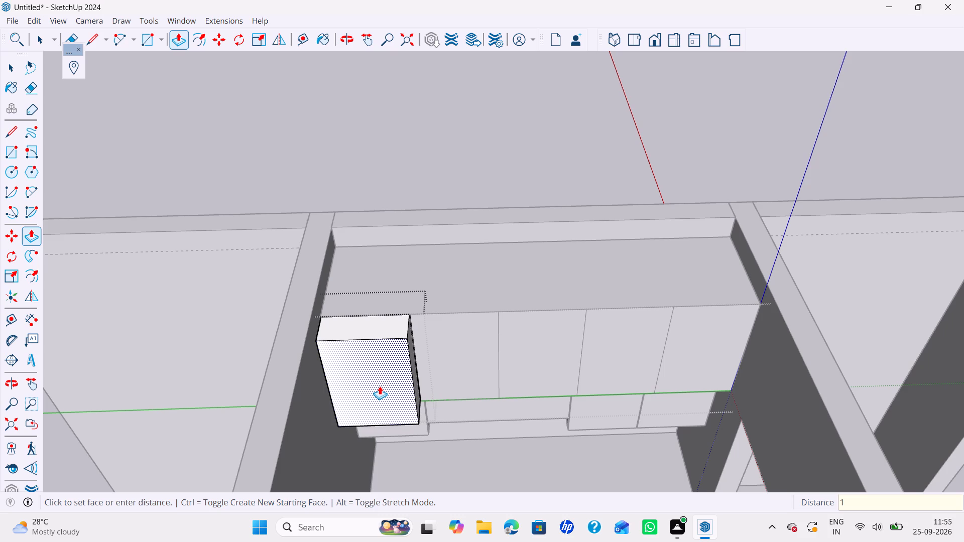
{"action": "key", "text": "BackSpace"}
{"action": "type", "text": "18mm"}
{"action": "key", "text": "Return"}
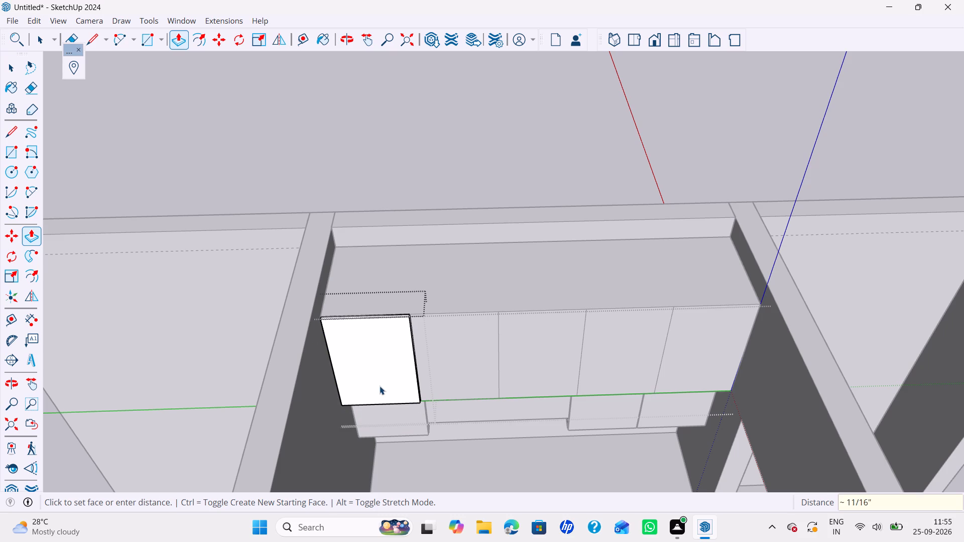
Copy the leftmost loft door onto the neighbouring panel and repeat the copy x4 along the loft's front face.
{"action": "key", "text": "space"}
{"action": "left_click", "coordinate": [499, 250]}
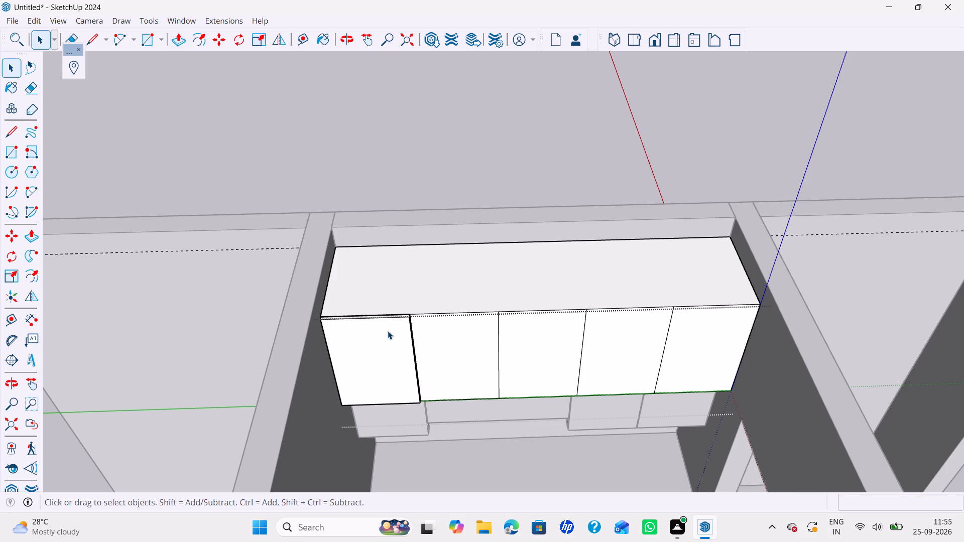
{"action": "left_click", "coordinate": [381, 348]}
{"action": "key", "text": "m"}
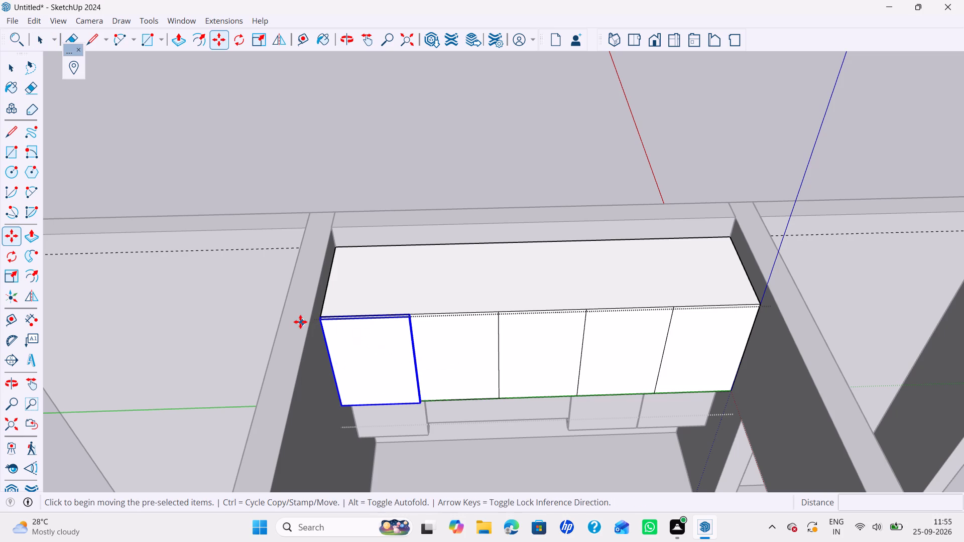
{"action": "scroll", "coordinate": [300, 322], "scroll_direction": "up", "scroll_amount": 19}
{"action": "scroll", "coordinate": [327, 310], "scroll_direction": "up", "scroll_amount": 5}
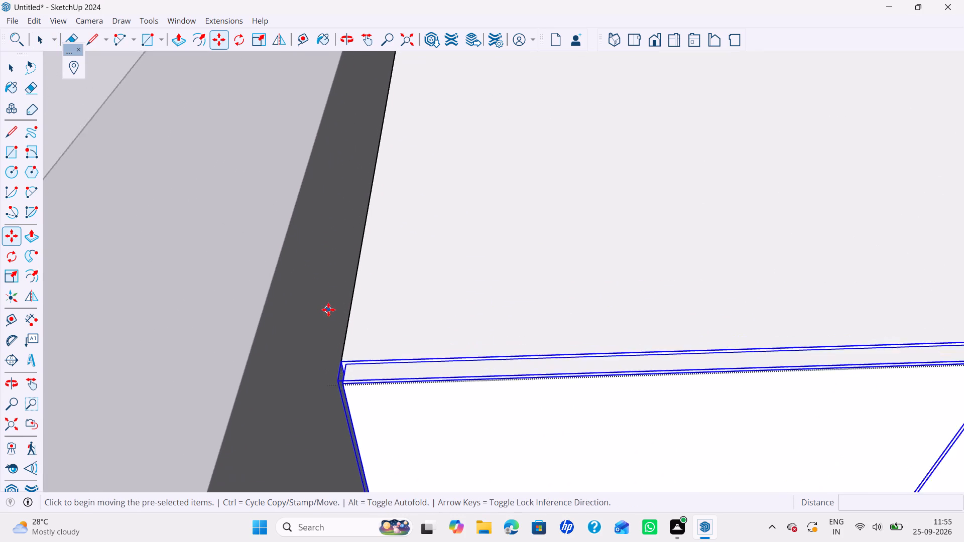
{"action": "left_click", "coordinate": [343, 369], "text": "ctrl"}
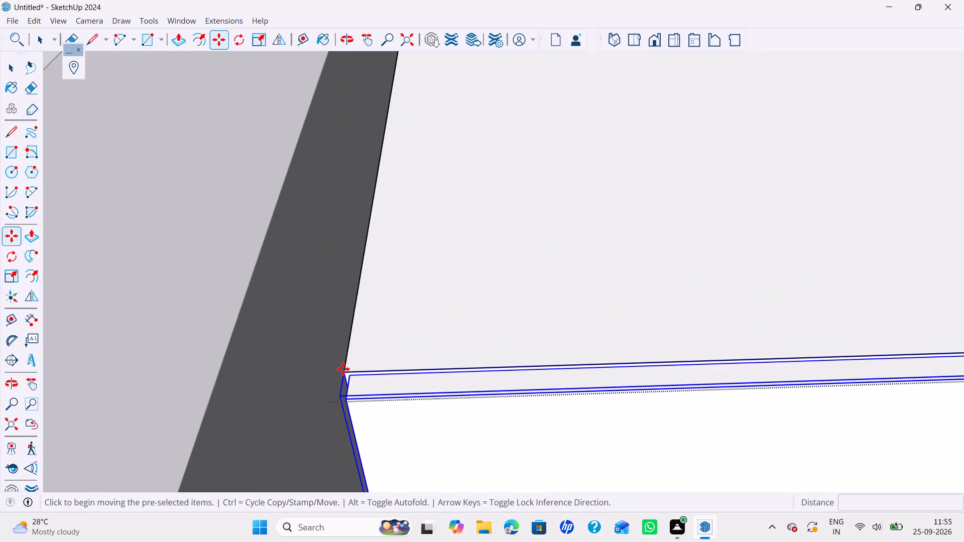
{"action": "scroll", "coordinate": [521, 348], "scroll_direction": "down", "scroll_amount": 6}
{"action": "scroll", "coordinate": [584, 337], "scroll_direction": "down", "scroll_amount": 5}
{"action": "middle_click_drag", "start_coordinate": [584, 337], "coordinate": [298, 359], "text": "shift"}
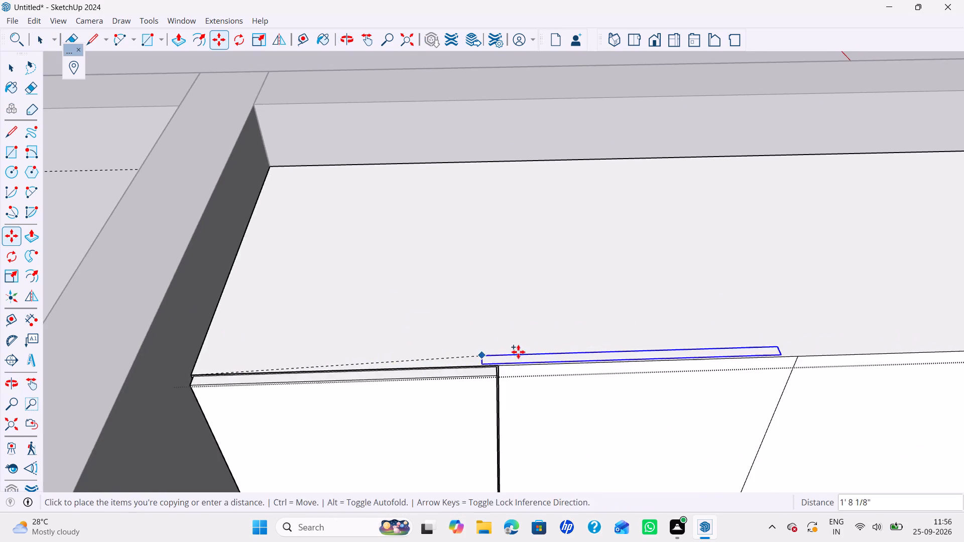
{"action": "middle_click_drag", "start_coordinate": [515, 352], "coordinate": [468, 358], "text": "shift"}
{"action": "scroll", "coordinate": [471, 366], "scroll_direction": "up", "scroll_amount": 7}
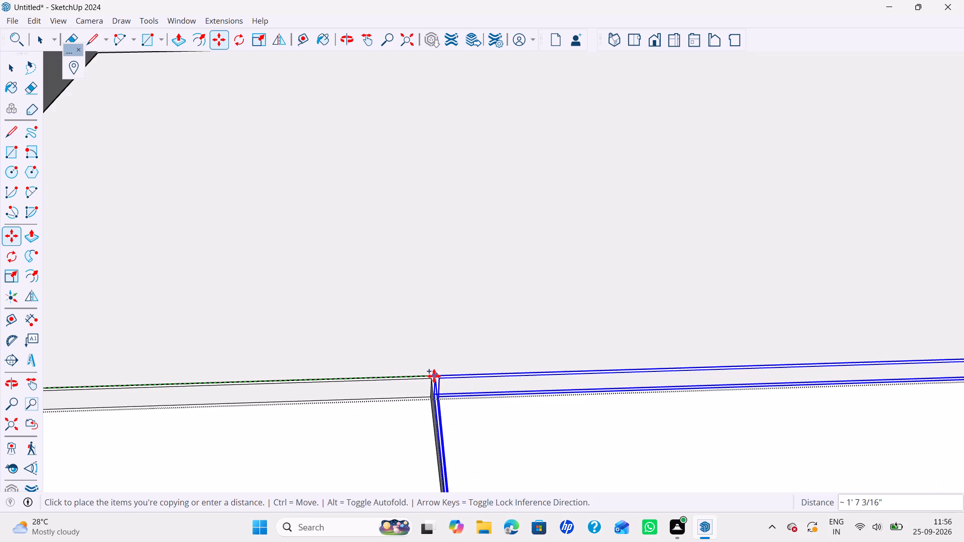
{"action": "left_click", "coordinate": [433, 376]}
{"action": "scroll", "coordinate": [433, 378], "scroll_direction": "down", "scroll_amount": 14}
{"action": "scroll", "coordinate": [465, 398], "scroll_direction": "down", "scroll_amount": 9}
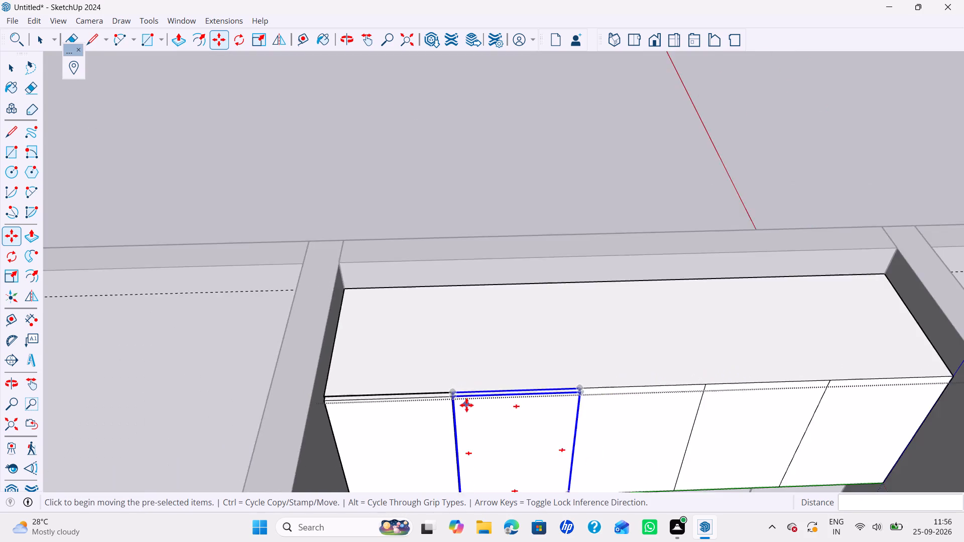
{"action": "scroll", "coordinate": [466, 405], "scroll_direction": "down", "scroll_amount": 6}
{"action": "key", "text": "x"}
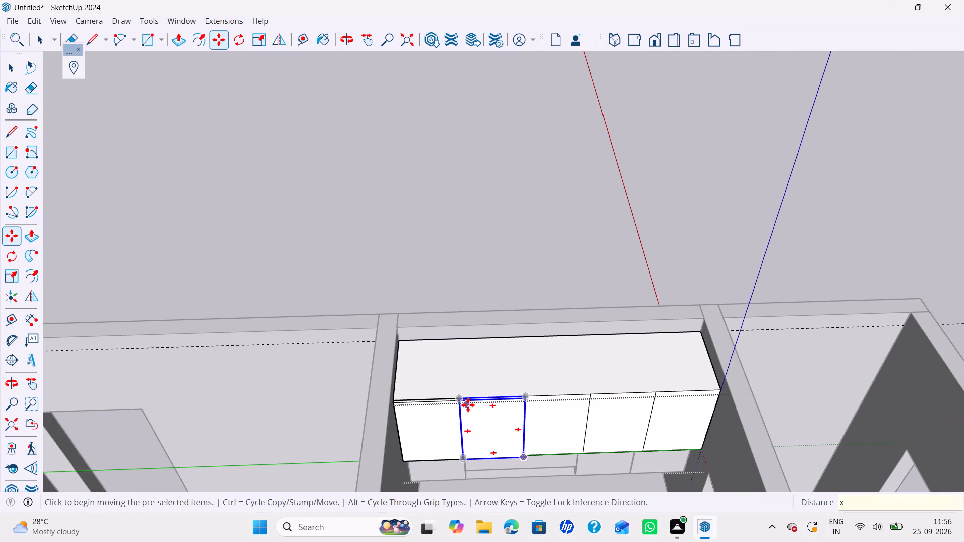
{"action": "key", "text": "4"}
{"action": "key", "text": "Return"}
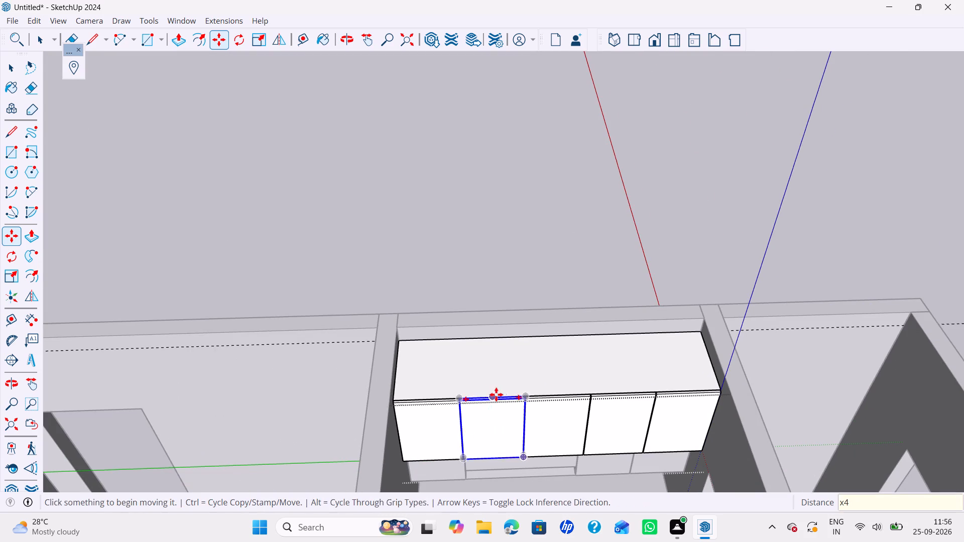
{"action": "key", "text": "space"}
Erase the dashed guide line running along the rear wall and close the loft group.
{"action": "scroll", "coordinate": [544, 380], "scroll_direction": "down", "scroll_amount": 6}
{"action": "middle_click_drag", "start_coordinate": [544, 381], "coordinate": [460, 394], "text": "shift"}
{"action": "middle_click_drag", "start_coordinate": [459, 398], "coordinate": [364, 363]}
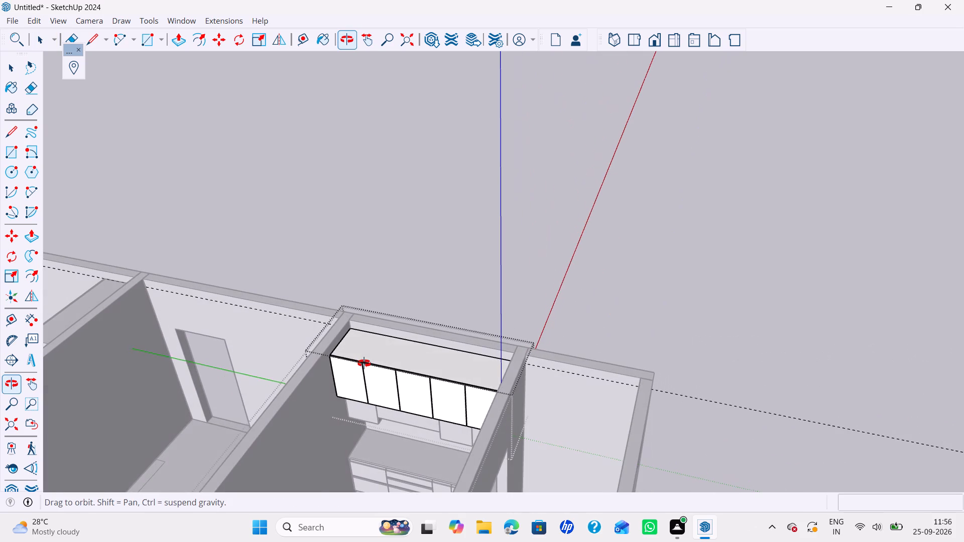
{"action": "middle_click_drag", "start_coordinate": [364, 363], "coordinate": [364, 363]}
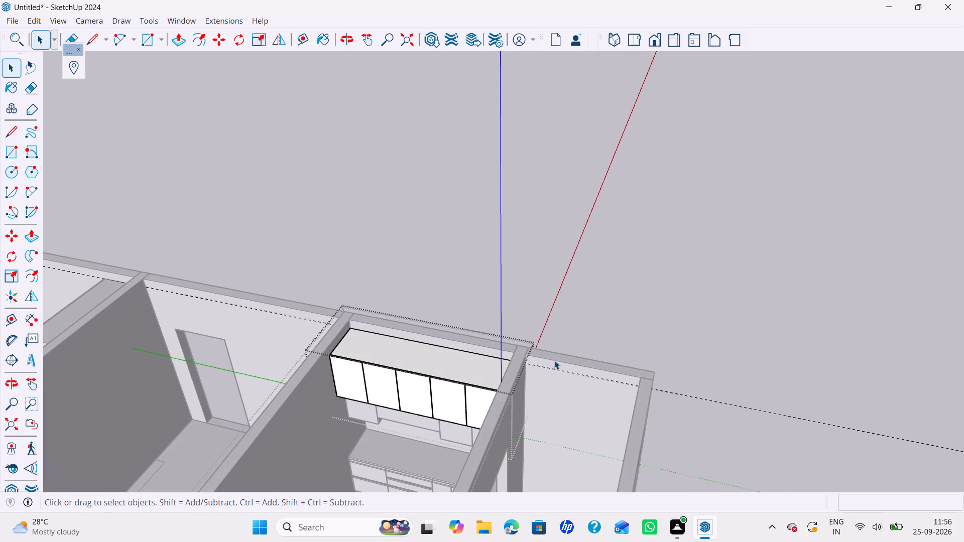
{"action": "key", "text": "e"}
{"action": "left_click_drag", "start_coordinate": [583, 366], "coordinate": [586, 388]}
{"action": "key", "text": "space"}
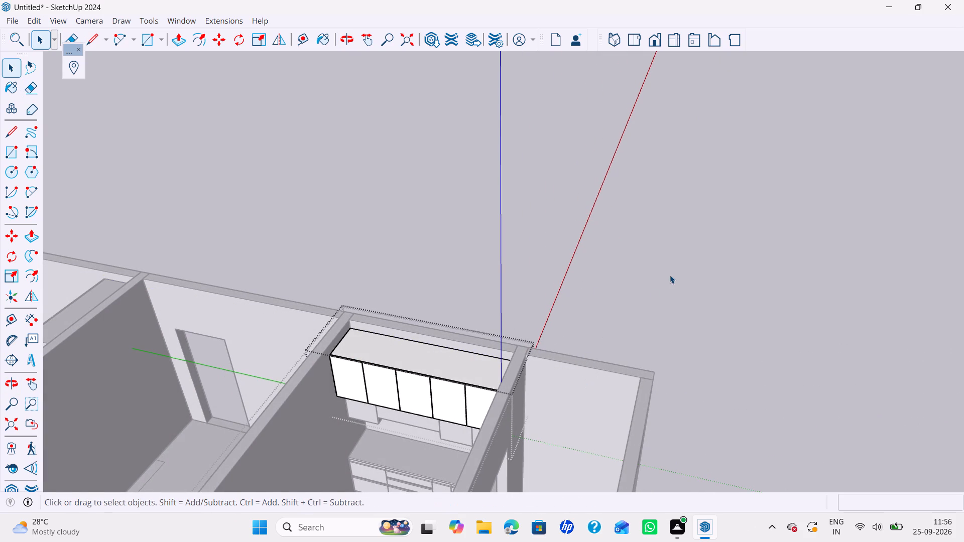
{"action": "left_click", "coordinate": [670, 275]}
Close the kitchen group to return to the whole floor plan.
{"action": "scroll", "coordinate": [599, 328], "scroll_direction": "down", "scroll_amount": 3}
{"action": "middle_click_drag", "start_coordinate": [593, 351], "coordinate": [589, 372], "text": "shift"}
{"action": "middle_click_drag", "start_coordinate": [589, 371], "coordinate": [651, 329]}
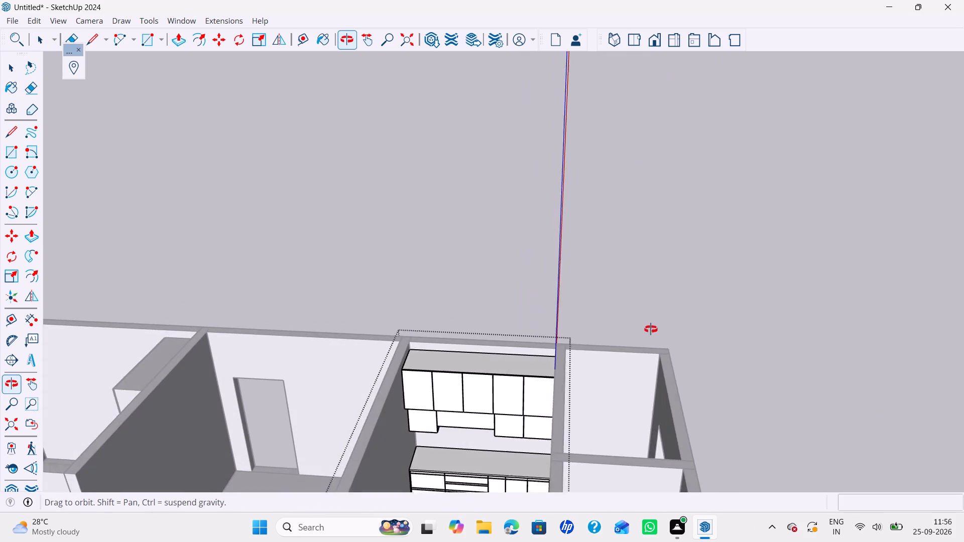
{"action": "middle_click_drag", "start_coordinate": [651, 329], "coordinate": [620, 325]}
{"action": "middle_click_drag", "start_coordinate": [622, 329], "coordinate": [725, 341]}
{"action": "middle_click_drag", "start_coordinate": [690, 372], "coordinate": [693, 413]}
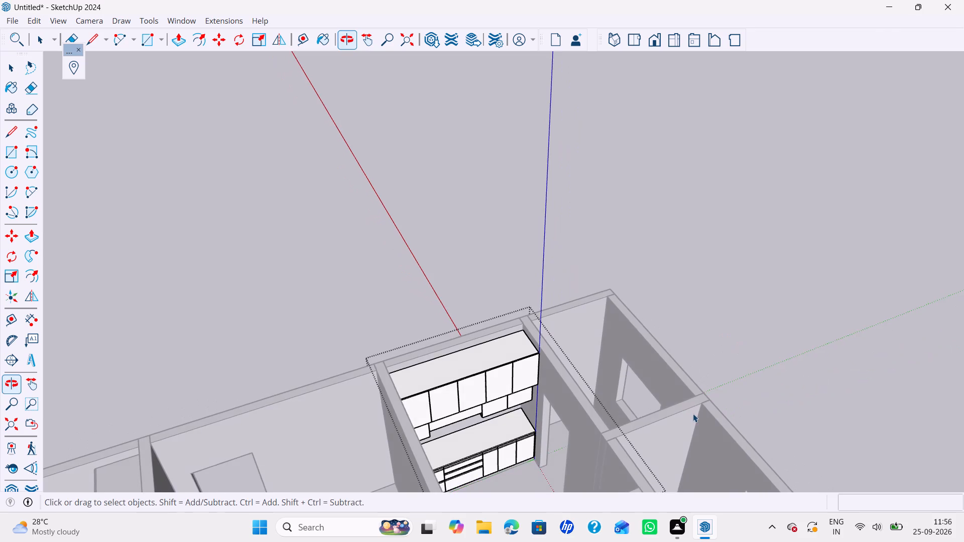
{"action": "scroll", "coordinate": [597, 401], "scroll_direction": "down", "scroll_amount": 12}
{"action": "middle_click_drag", "start_coordinate": [582, 391], "coordinate": [573, 339]}
{"action": "middle_click_drag", "start_coordinate": [603, 400], "coordinate": [596, 401]}
{"action": "key", "text": "space"}
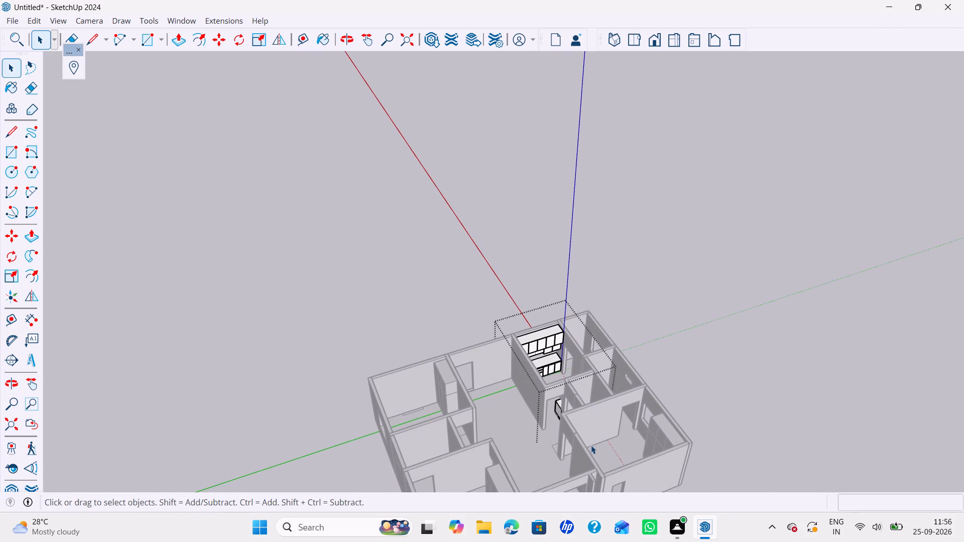
{"action": "key", "text": "space"}
{"action": "scroll", "coordinate": [510, 400], "scroll_direction": "down", "scroll_amount": 1, "text": "shift"}
{"action": "middle_click_drag", "start_coordinate": [510, 400], "coordinate": [489, 411], "text": "shift"}
{"action": "middle_click_drag", "start_coordinate": [494, 414], "coordinate": [417, 384]}
{"action": "middle_click_drag", "start_coordinate": [463, 388], "coordinate": [446, 381]}
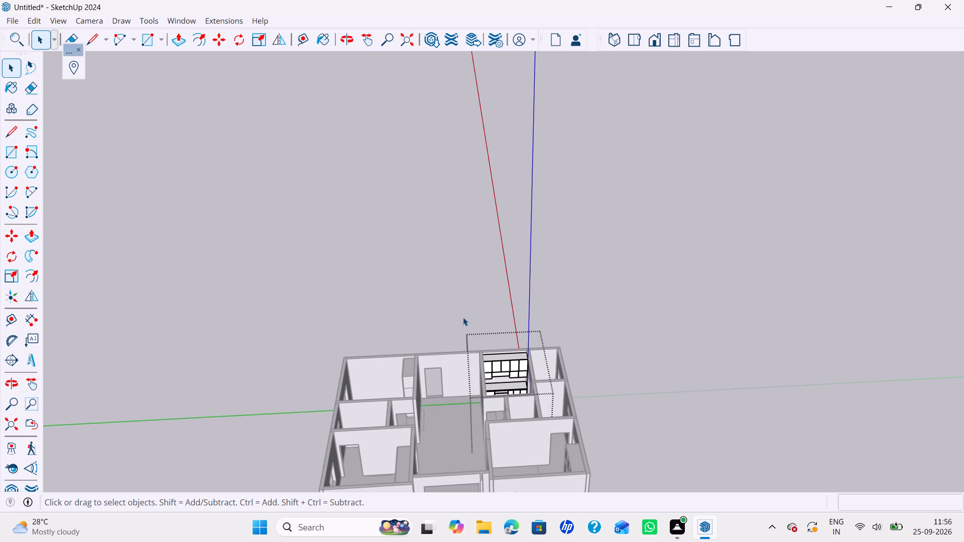
{"action": "key", "text": "space"}
{"action": "middle_click_drag", "start_coordinate": [454, 317], "coordinate": [412, 358], "text": "shift"}
{"action": "left_click", "coordinate": [427, 335]}
Examine the kitchen's loft, overhead and base cabinets and the surrounding rooms from several angles.
{"action": "middle_click_drag", "start_coordinate": [446, 378], "coordinate": [441, 322]}
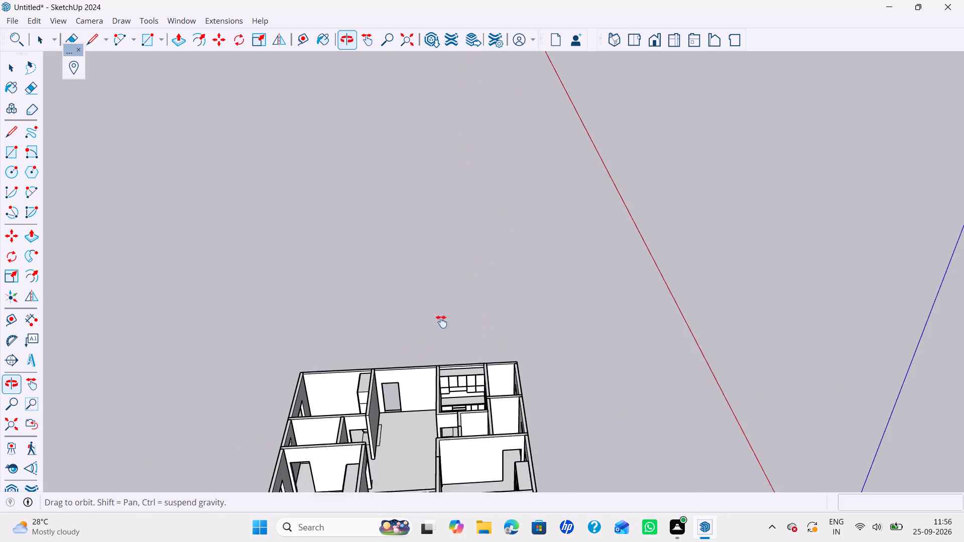
{"action": "middle_click_drag", "start_coordinate": [441, 322], "coordinate": [441, 314]}
{"action": "scroll", "coordinate": [447, 335], "scroll_direction": "up", "scroll_amount": 9}
{"action": "middle_click_drag", "start_coordinate": [459, 341], "coordinate": [459, 363]}
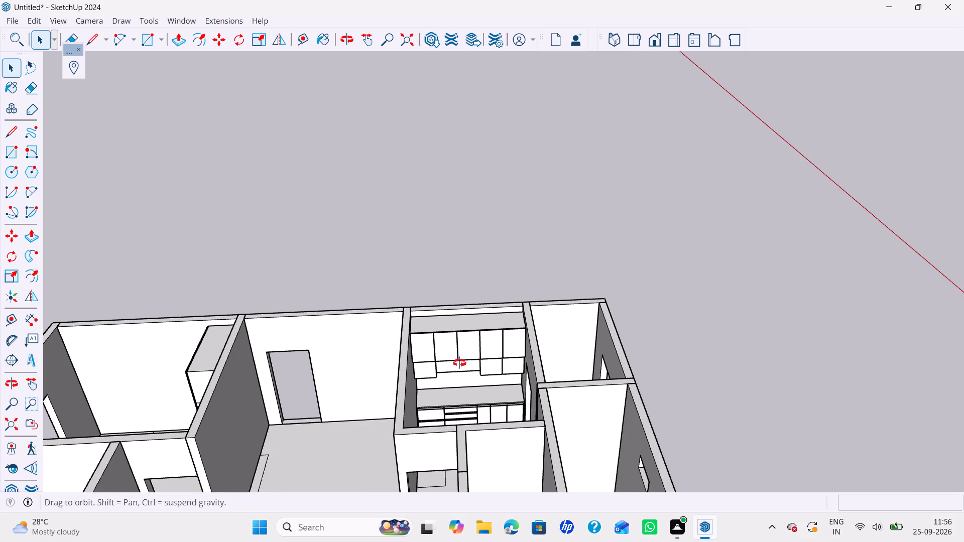
{"action": "middle_click_drag", "start_coordinate": [459, 363], "coordinate": [459, 374]}
{"action": "scroll", "coordinate": [494, 399], "scroll_direction": "down", "scroll_amount": 2}
{"action": "middle_click_drag", "start_coordinate": [494, 401], "coordinate": [471, 378], "text": "shift"}
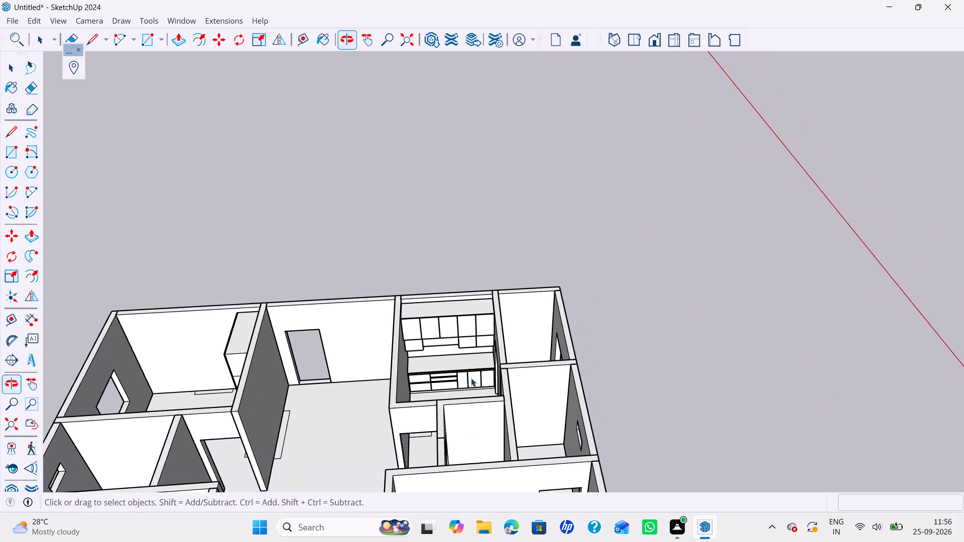
{"action": "middle_click_drag", "start_coordinate": [471, 378], "coordinate": [630, 382]}
{"action": "middle_click_drag", "start_coordinate": [630, 382], "coordinate": [623, 385], "text": "shift"}
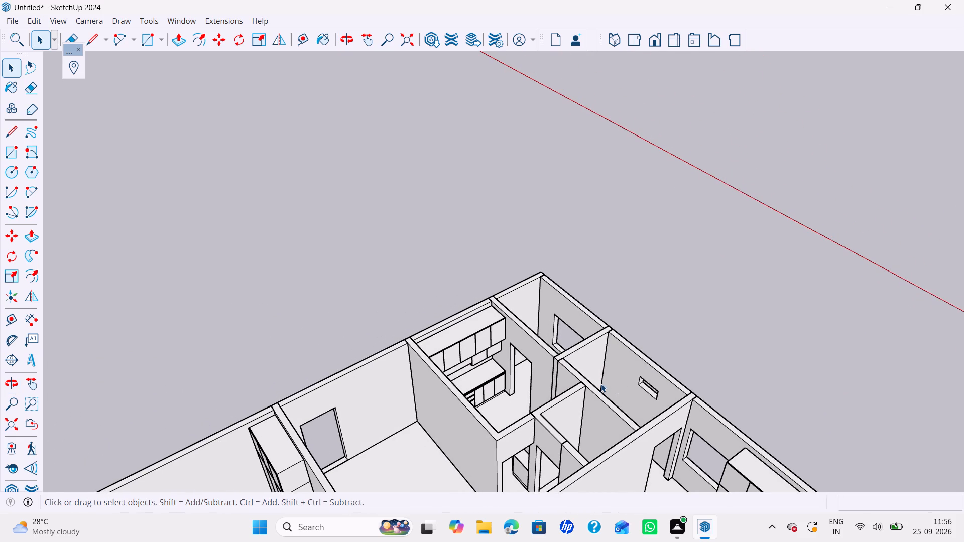
{"action": "scroll", "coordinate": [553, 381], "scroll_direction": "down", "scroll_amount": 1}
{"action": "middle_click_drag", "start_coordinate": [535, 394], "coordinate": [777, 443]}
{"action": "middle_click_drag", "start_coordinate": [696, 408], "coordinate": [654, 451], "text": "shift"}
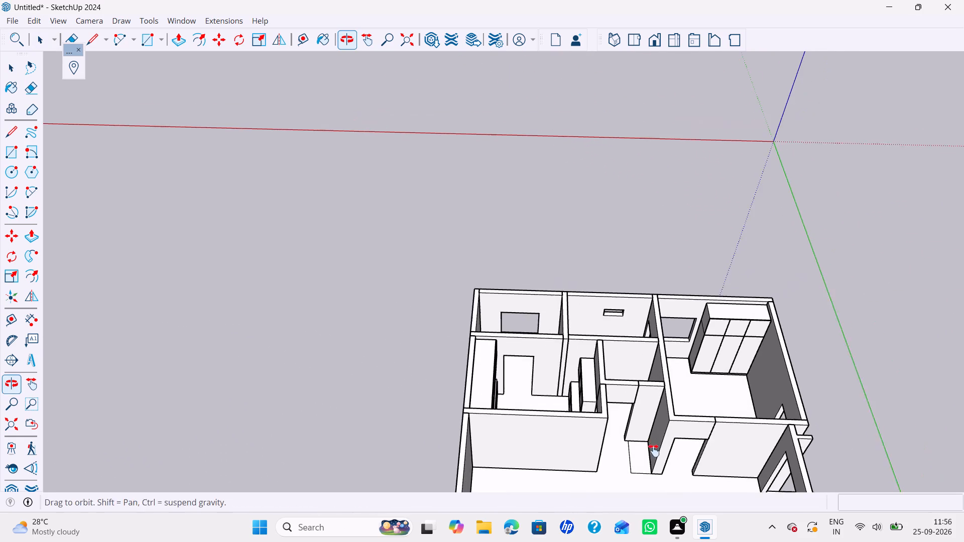
{"action": "middle_click_drag", "start_coordinate": [654, 451], "coordinate": [647, 456], "text": "shift"}
{"action": "middle_click_drag", "start_coordinate": [558, 421], "coordinate": [787, 404]}
{"action": "middle_click_drag", "start_coordinate": [580, 367], "coordinate": [490, 396], "text": "shift"}
{"action": "middle_click_drag", "start_coordinate": [511, 390], "coordinate": [641, 390]}
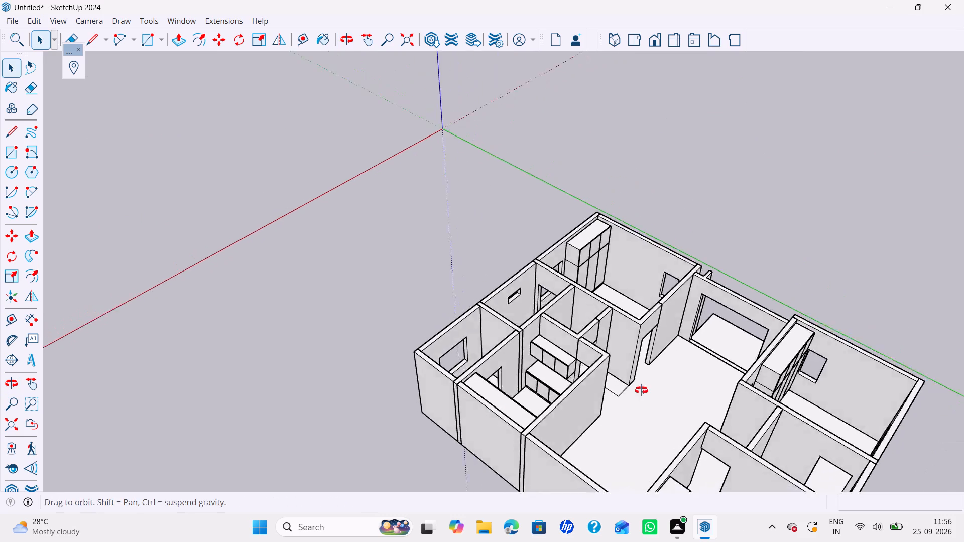
{"action": "middle_click_drag", "start_coordinate": [641, 390], "coordinate": [688, 390]}
{"action": "middle_click_drag", "start_coordinate": [676, 382], "coordinate": [636, 426], "text": "shift"}
Examine the three-door overhead and base units on the kitchen's opposite wall up close.
{"action": "scroll", "coordinate": [623, 403], "scroll_direction": "up", "scroll_amount": 3}
{"action": "scroll", "coordinate": [569, 373], "scroll_direction": "up", "scroll_amount": 5}
{"action": "scroll", "coordinate": [515, 336], "scroll_direction": "up", "scroll_amount": 2}
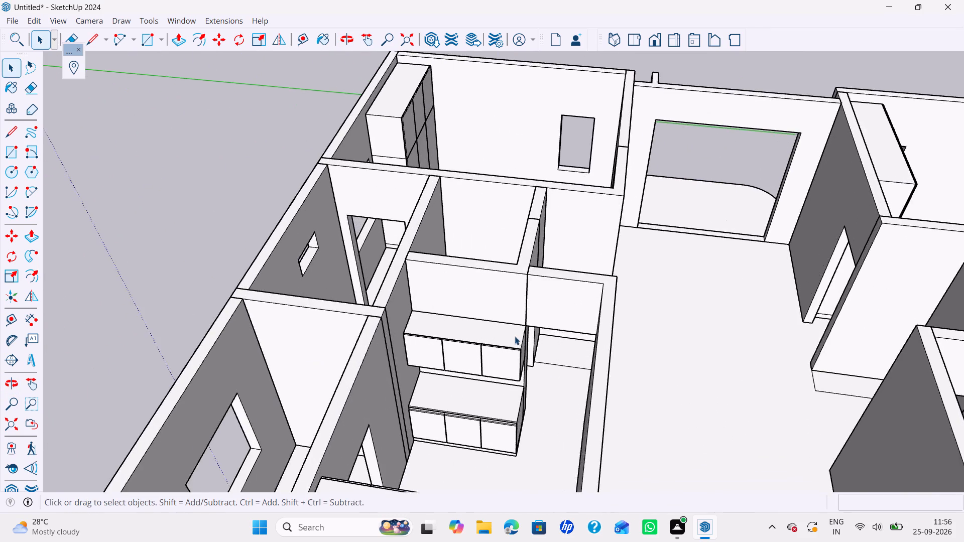
{"action": "scroll", "coordinate": [515, 336], "scroll_direction": "up", "scroll_amount": 9}
{"action": "middle_click_drag", "start_coordinate": [528, 320], "coordinate": [485, 263]}
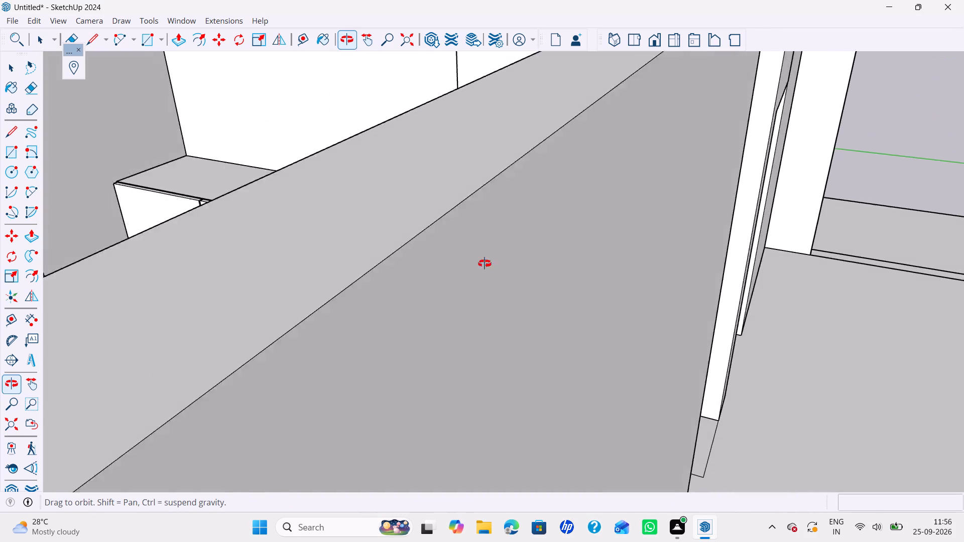
{"action": "middle_click_drag", "start_coordinate": [485, 263], "coordinate": [661, 367]}
{"action": "scroll", "coordinate": [661, 367], "scroll_direction": "down", "scroll_amount": 7}
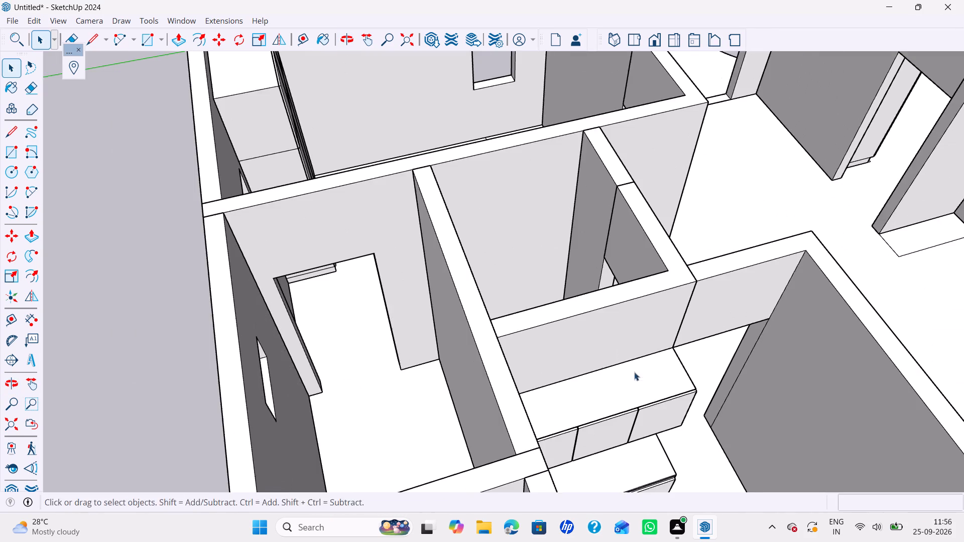
{"action": "middle_click_drag", "start_coordinate": [629, 372], "coordinate": [461, 300]}
{"action": "scroll", "coordinate": [476, 306], "scroll_direction": "down", "scroll_amount": 5}
{"action": "middle_click_drag", "start_coordinate": [486, 313], "coordinate": [504, 336], "text": "shift"}
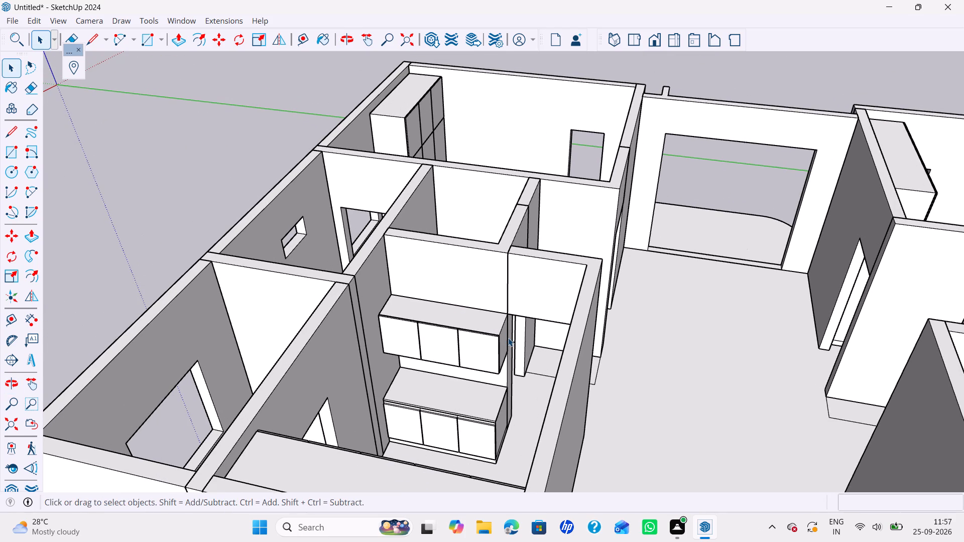
{"action": "middle_click_drag", "start_coordinate": [533, 335], "coordinate": [604, 352]}
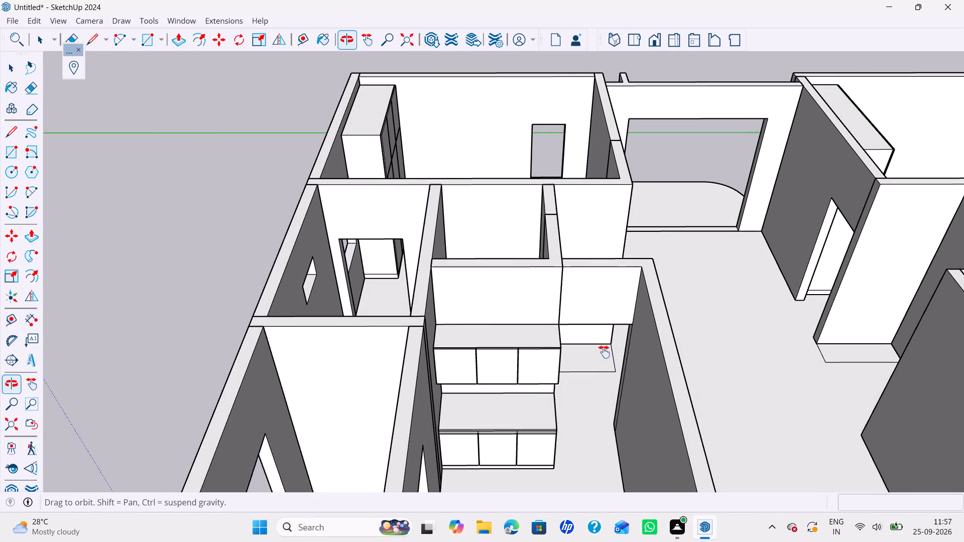
{"action": "middle_click_drag", "start_coordinate": [604, 352], "coordinate": [605, 355]}
Review the whole floor plan from above, checking the kitchen units and the bedroom wardrobes.
{"action": "scroll", "coordinate": [606, 352], "scroll_direction": "down", "scroll_amount": 4}
{"action": "middle_click_drag", "start_coordinate": [604, 355], "coordinate": [588, 391], "text": "shift"}
{"action": "scroll", "coordinate": [587, 389], "scroll_direction": "down", "scroll_amount": 2}
{"action": "middle_click_drag", "start_coordinate": [587, 389], "coordinate": [568, 391], "text": "shift"}
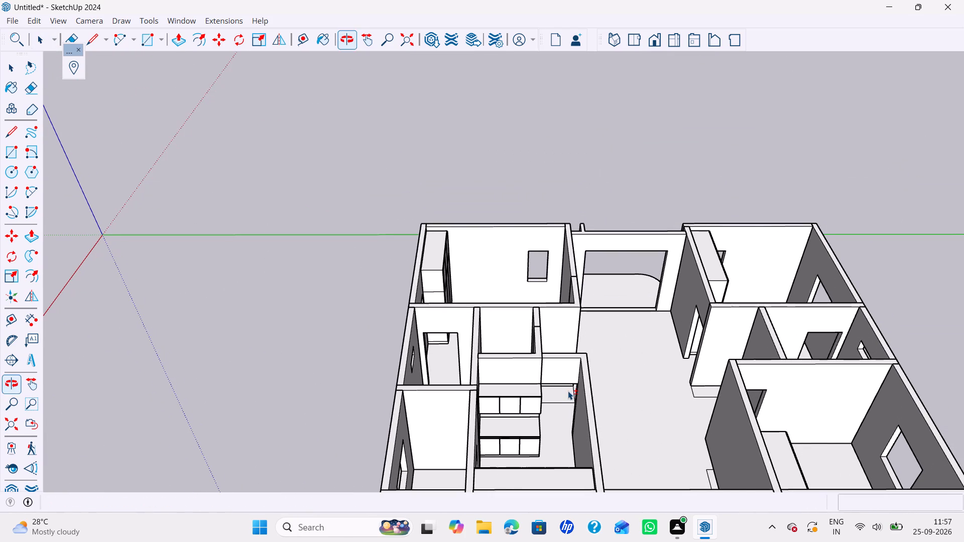
{"action": "middle_click", "coordinate": [568, 391]}
{"action": "scroll", "coordinate": [645, 369], "scroll_direction": "down", "scroll_amount": 1}
{"action": "middle_click_drag", "start_coordinate": [645, 369], "coordinate": [634, 369]}
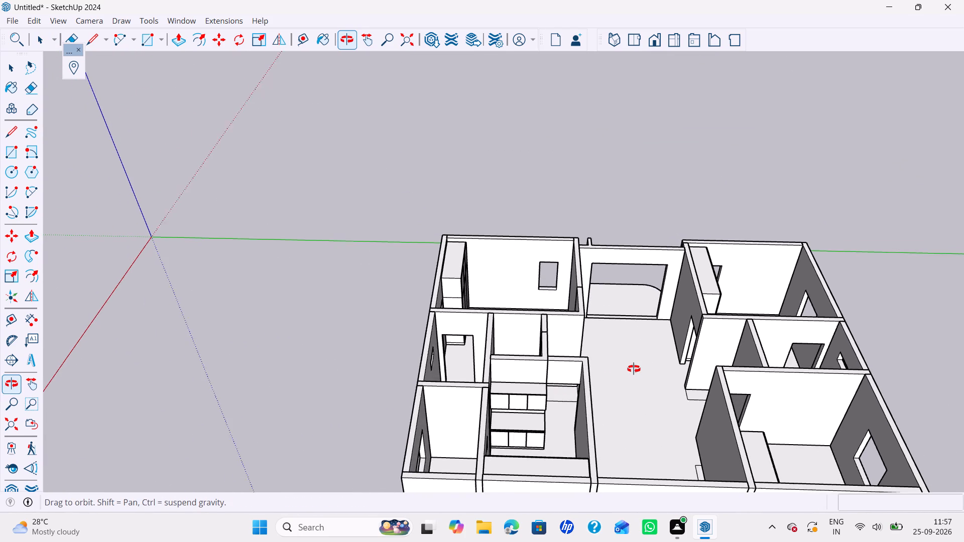
{"action": "middle_click_drag", "start_coordinate": [634, 369], "coordinate": [653, 375]}
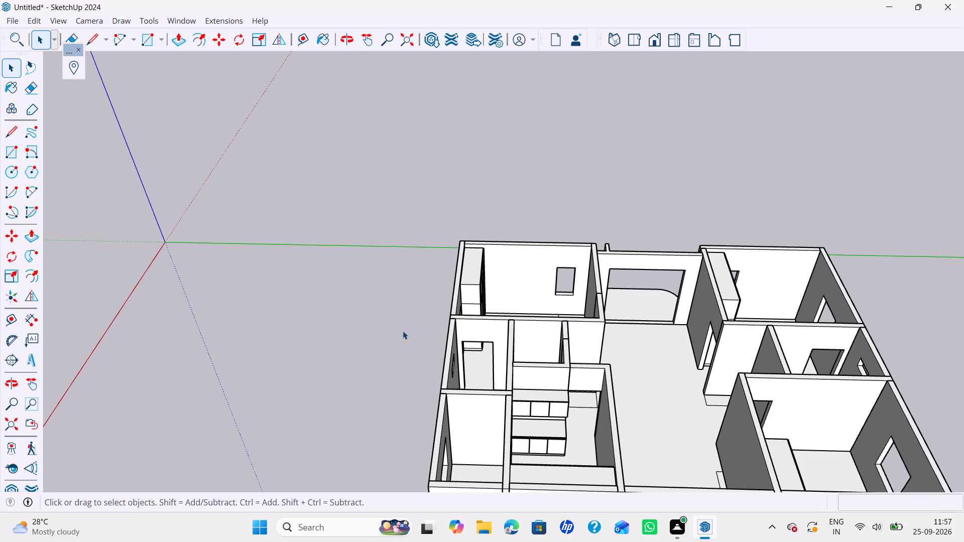
{"action": "middle_click_drag", "start_coordinate": [403, 331], "coordinate": [436, 362]}
{"action": "middle_click_drag", "start_coordinate": [560, 389], "coordinate": [407, 363]}
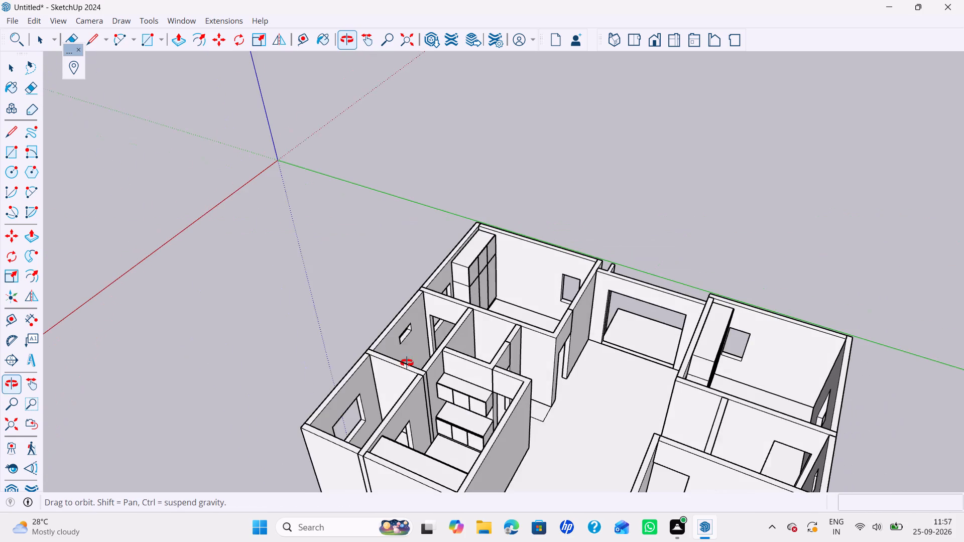
{"action": "middle_click_drag", "start_coordinate": [407, 363], "coordinate": [409, 363]}
{"action": "scroll", "coordinate": [341, 316], "scroll_direction": "down", "scroll_amount": 3}
{"action": "middle_click_drag", "start_coordinate": [344, 320], "coordinate": [382, 341], "text": "shift"}
{"action": "middle_click_drag", "start_coordinate": [388, 344], "coordinate": [325, 283]}
{"action": "scroll", "coordinate": [371, 331], "scroll_direction": "up", "scroll_amount": 3}
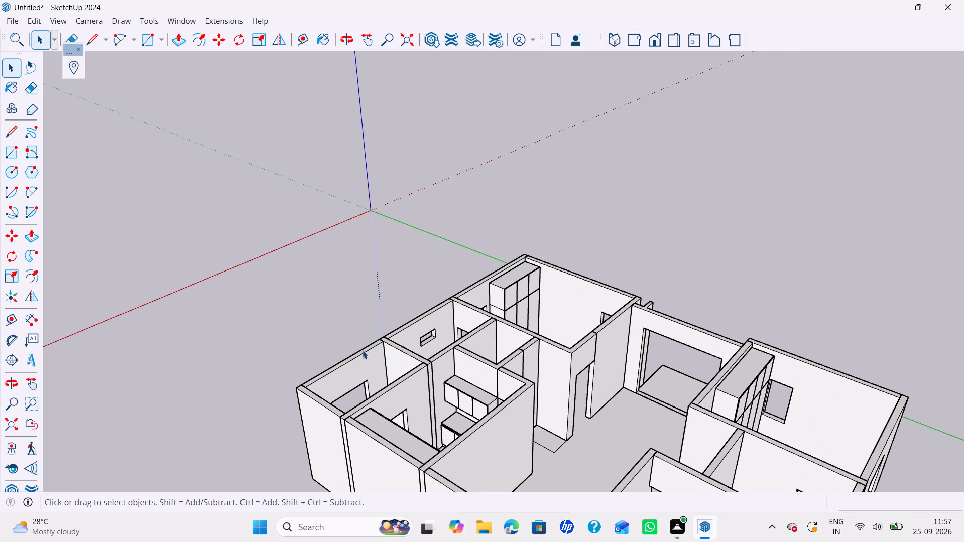
{"action": "scroll", "coordinate": [363, 350], "scroll_direction": "up", "scroll_amount": 1}
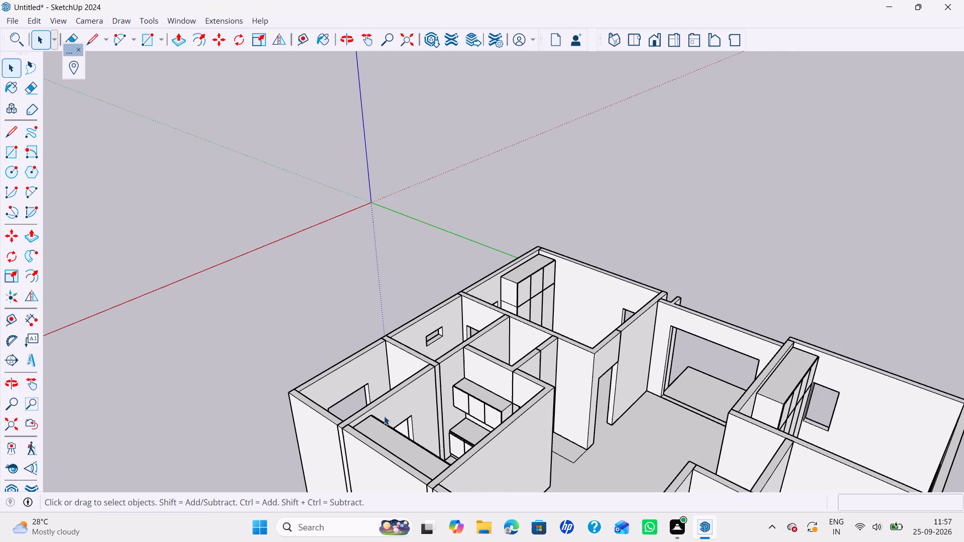
Create a new empty group to hold the next unit, with nothing selected in the floor plan.
{"action": "middle_click_drag", "start_coordinate": [384, 416], "coordinate": [425, 432]}
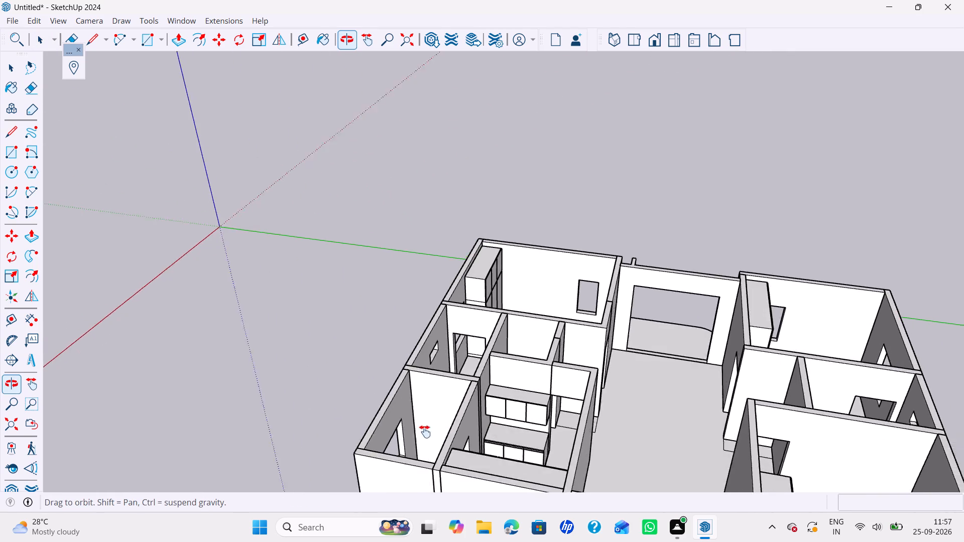
{"action": "middle_click_drag", "start_coordinate": [425, 432], "coordinate": [400, 429]}
{"action": "middle_click_drag", "start_coordinate": [410, 428], "coordinate": [497, 432]}
{"action": "middle_click_drag", "start_coordinate": [508, 411], "coordinate": [508, 417]}
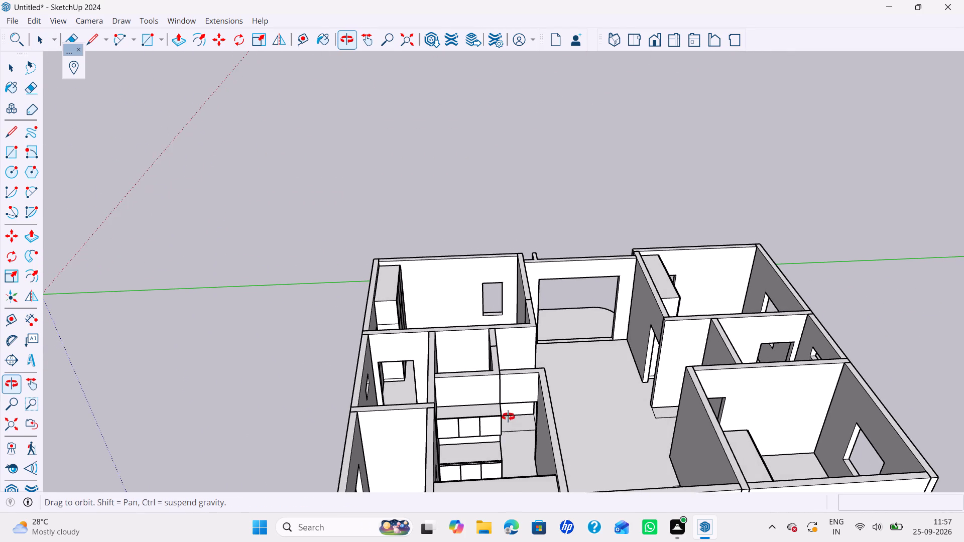
{"action": "middle_click_drag", "start_coordinate": [508, 417], "coordinate": [511, 405]}
{"action": "middle_click_drag", "start_coordinate": [511, 405], "coordinate": [506, 421]}
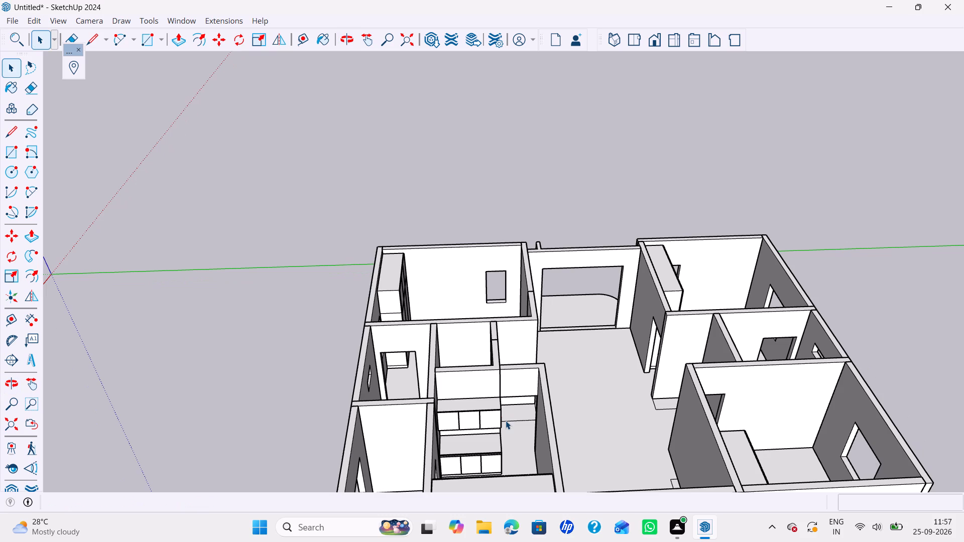
{"action": "right_click", "coordinate": [536, 217]}
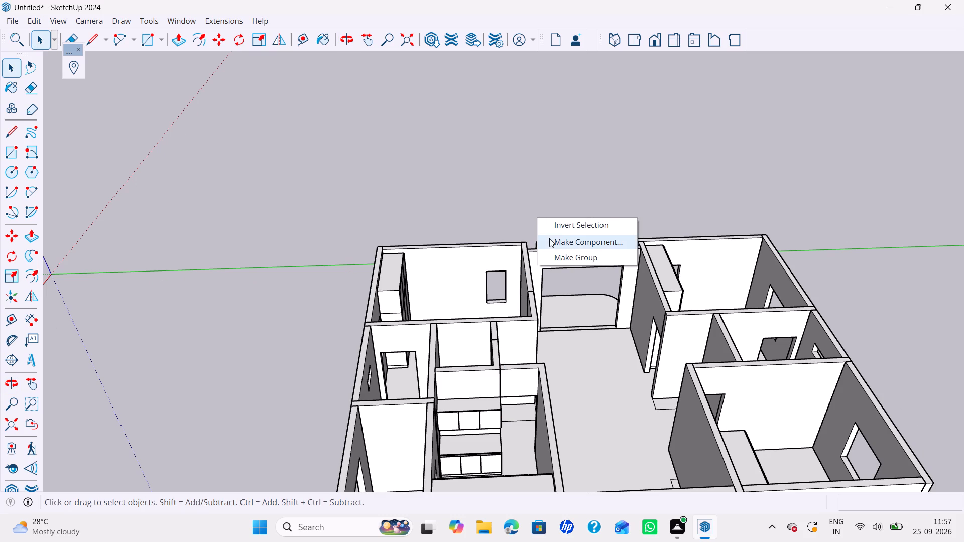
{"action": "left_click", "coordinate": [561, 256]}
Place a horizontal guide 100 mm above the base of the blank wall beside the passage in the main hall.
{"action": "middle_click_drag", "start_coordinate": [619, 301], "coordinate": [490, 301]}
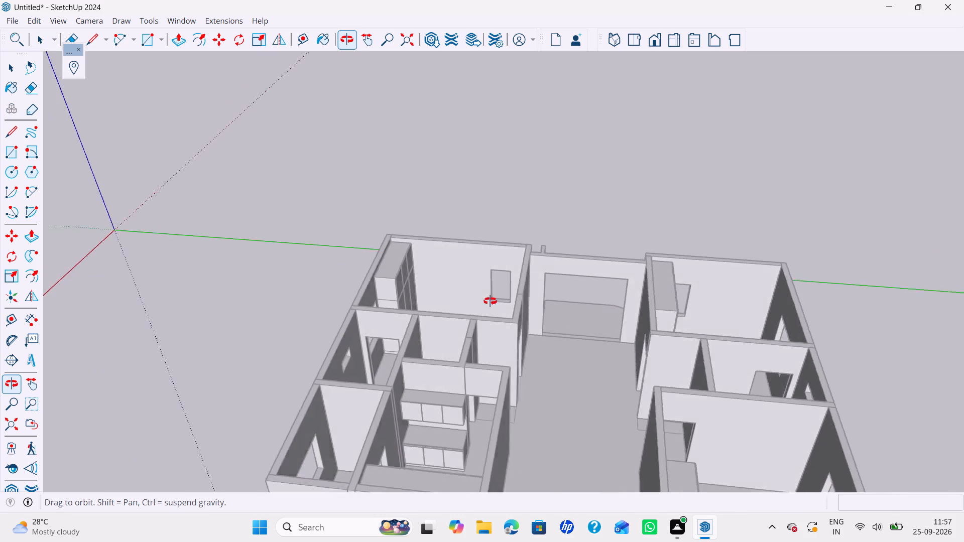
{"action": "middle_click_drag", "start_coordinate": [490, 301], "coordinate": [742, 339]}
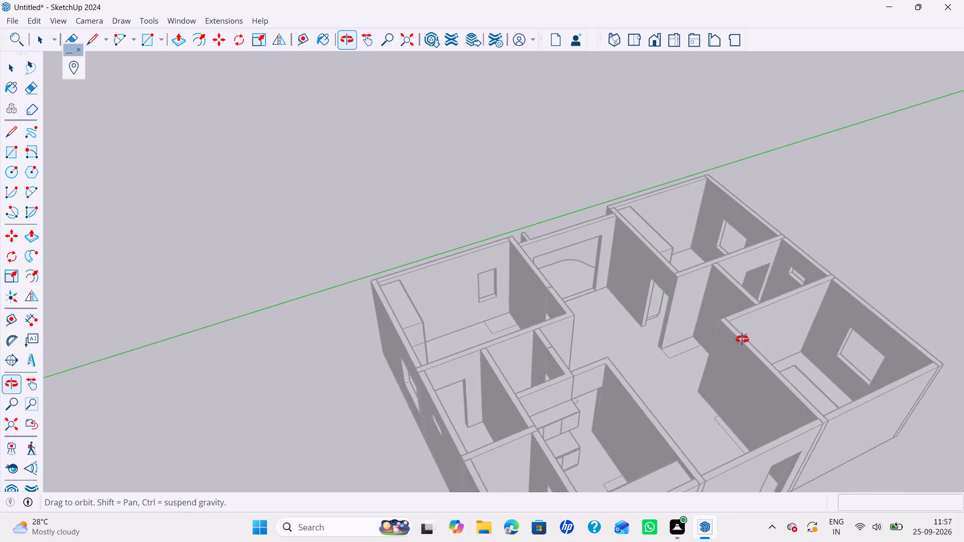
{"action": "middle_click_drag", "start_coordinate": [742, 339], "coordinate": [765, 324]}
{"action": "middle_click_drag", "start_coordinate": [757, 326], "coordinate": [523, 319], "text": "shift"}
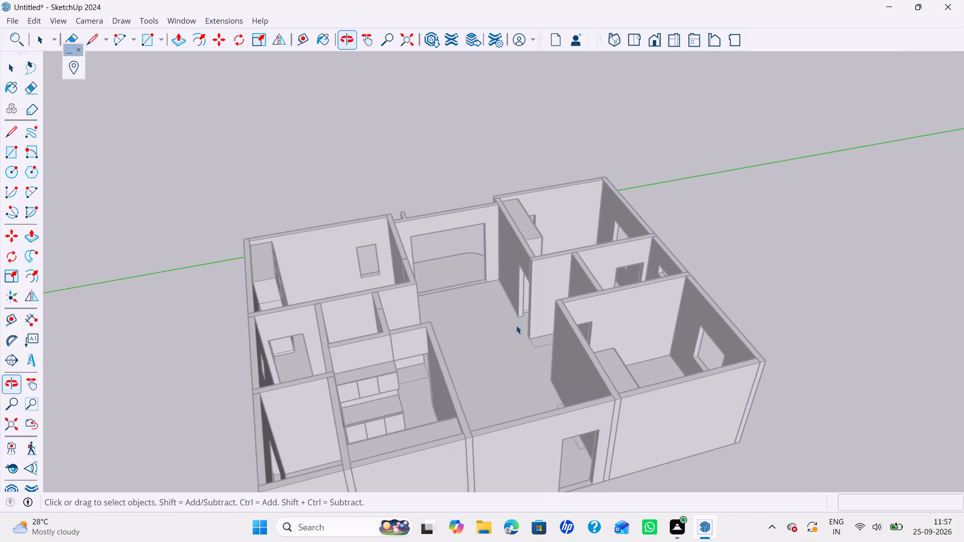
{"action": "middle_click_drag", "start_coordinate": [505, 350], "coordinate": [772, 377]}
{"action": "middle_click_drag", "start_coordinate": [551, 285], "coordinate": [487, 325], "text": "shift"}
{"action": "middle_click_drag", "start_coordinate": [506, 325], "coordinate": [552, 321]}
{"action": "scroll", "coordinate": [551, 341], "scroll_direction": "up", "scroll_amount": 2}
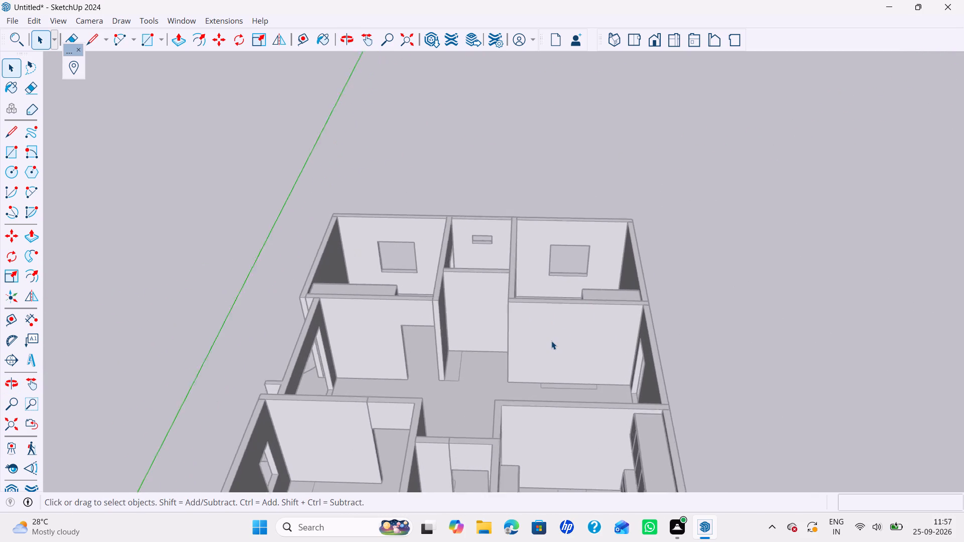
{"action": "scroll", "coordinate": [551, 341], "scroll_direction": "up", "scroll_amount": 1}
{"action": "scroll", "coordinate": [565, 333], "scroll_direction": "up", "scroll_amount": 1, "text": "shift"}
{"action": "middle_click_drag", "start_coordinate": [565, 333], "coordinate": [524, 338], "text": "shift"}
{"action": "middle_click_drag", "start_coordinate": [528, 339], "coordinate": [539, 346]}
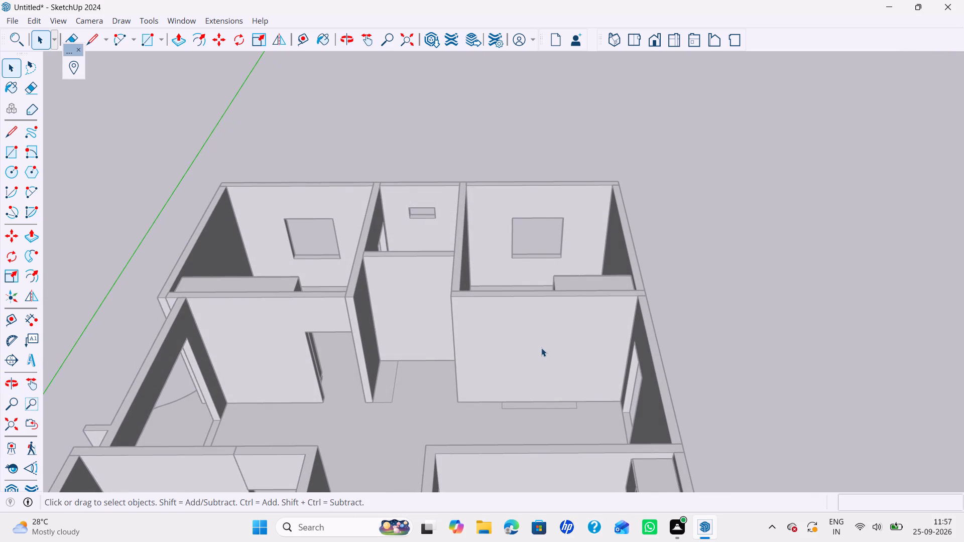
{"action": "key", "text": "t"}
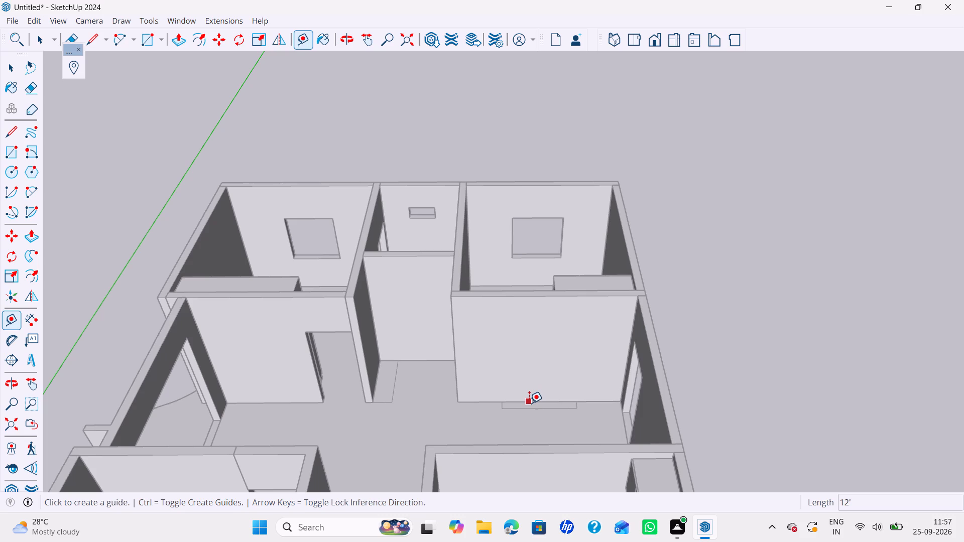
{"action": "left_click", "coordinate": [529, 403]}
{"action": "key", "text": "Up"}
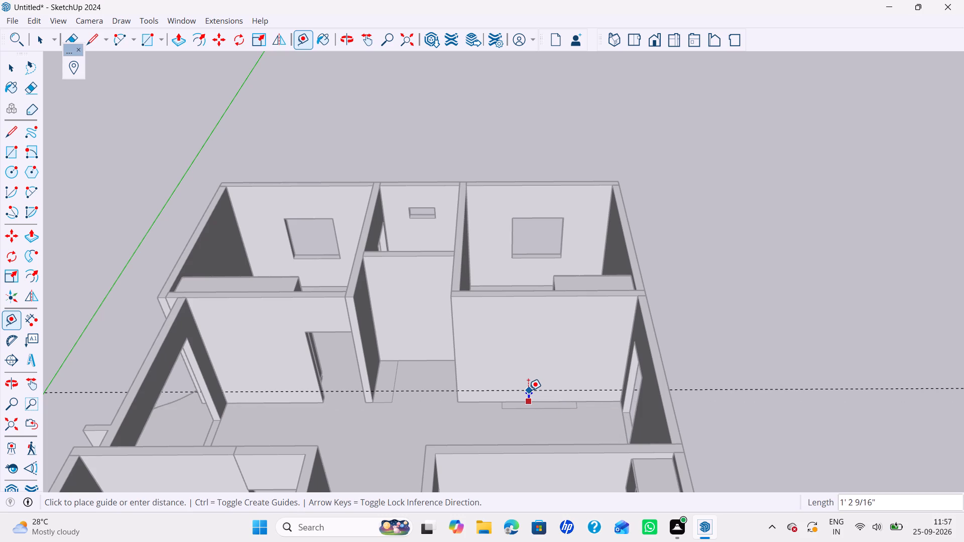
{"action": "key", "text": "4"}
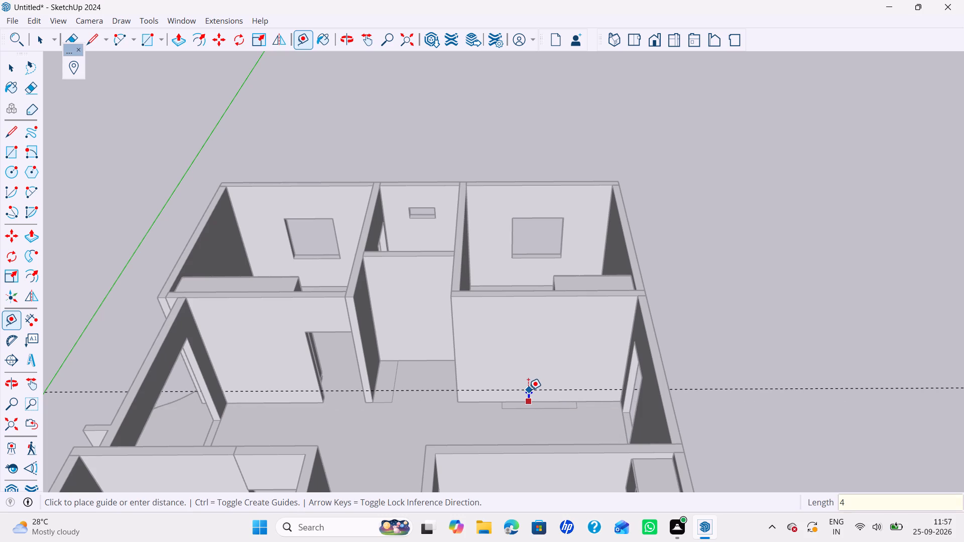
{"action": "key", "text": "shift+quotedbl"}
{"action": "key", "text": "BackSpace"}
{"action": "key", "text": "BackSpace"}
{"action": "type", "text": "100mm"}
{"action": "key", "text": "Return"}
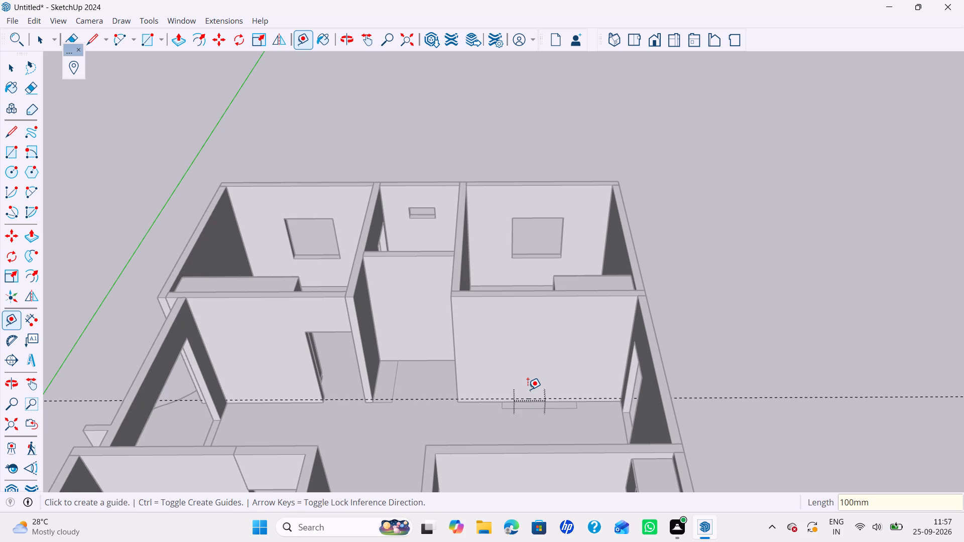
{"action": "key", "text": "space"}
Draw a rectangle about 11' 6" by 8' 6" on the blank wall, starting where the guide meets the wall's corner.
{"action": "key", "text": "r"}
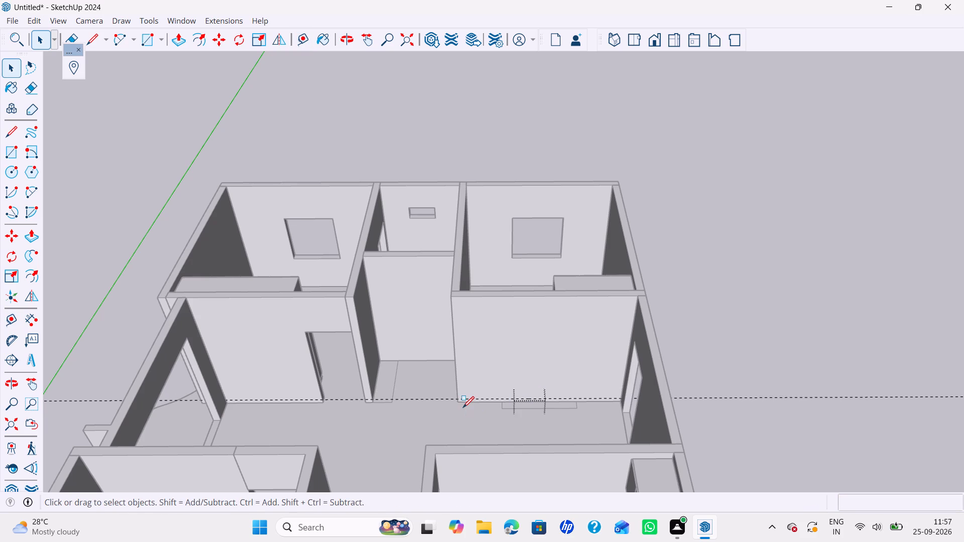
{"action": "scroll", "coordinate": [463, 408], "scroll_direction": "up", "scroll_amount": 3}
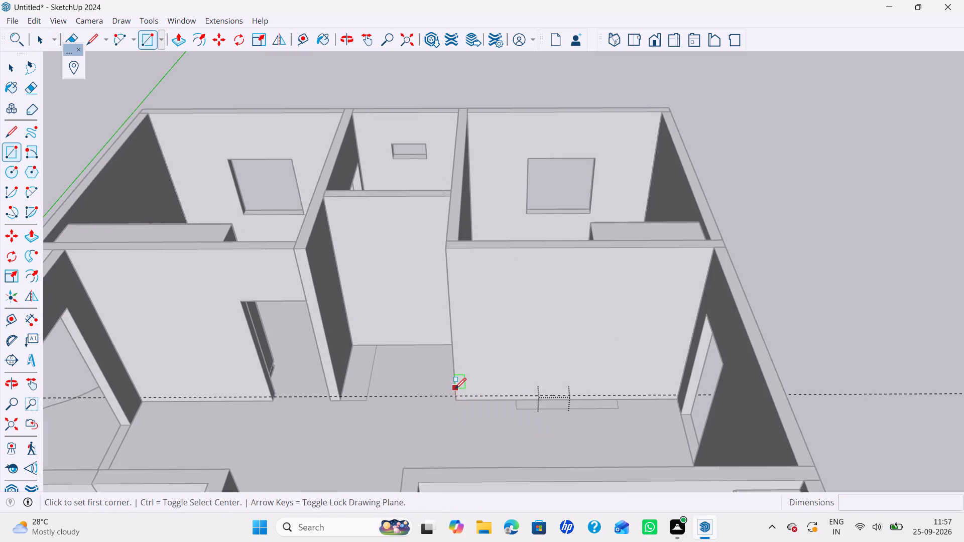
{"action": "scroll", "coordinate": [455, 389], "scroll_direction": "up", "scroll_amount": 4}
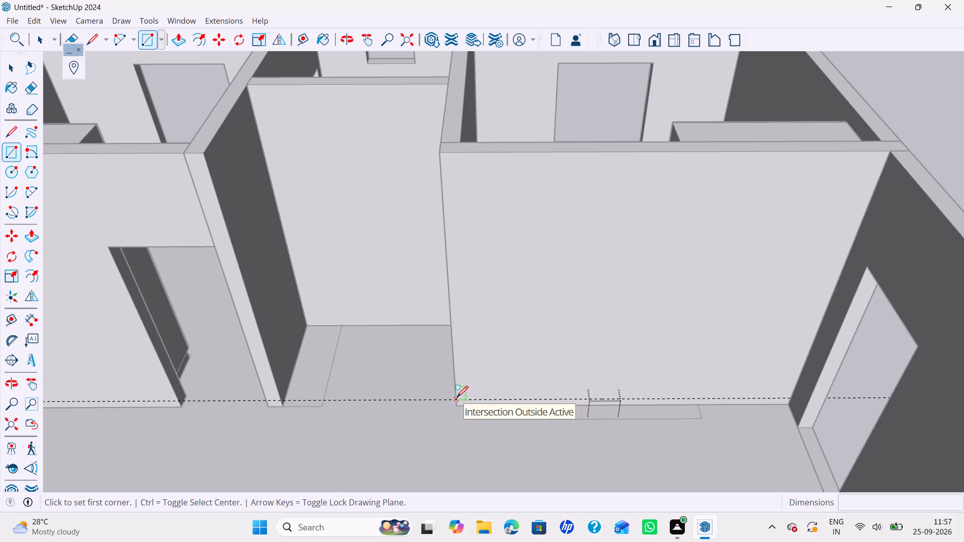
{"action": "left_click", "coordinate": [457, 397]}
{"action": "scroll", "coordinate": [503, 364], "scroll_direction": "down", "scroll_amount": 2}
{"action": "middle_click_drag", "start_coordinate": [533, 350], "coordinate": [484, 372], "text": "shift"}
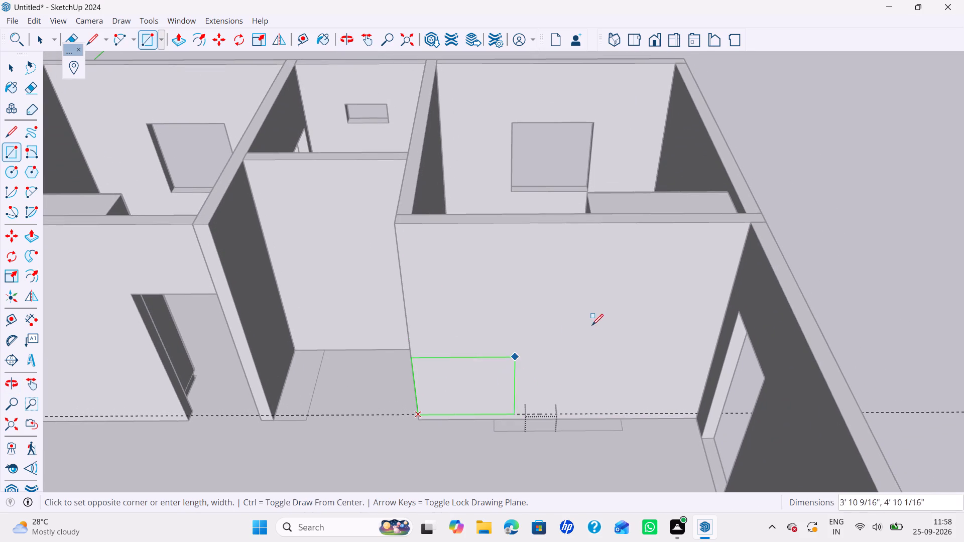
{"action": "left_click", "coordinate": [741, 251]}
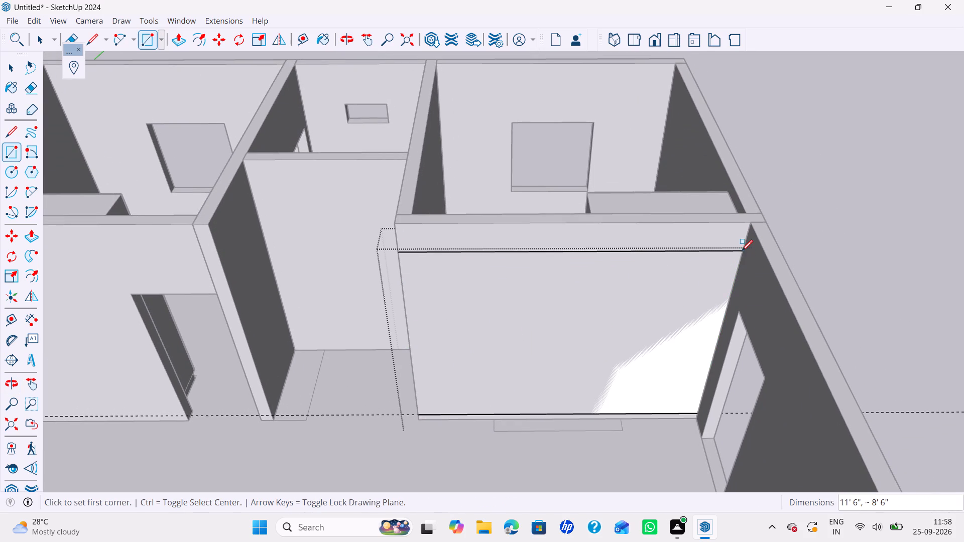
{"action": "key", "text": "Escape"}
{"action": "key", "text": "space"}
Place a horizontal guide 6" below the top edge of the same wall.
{"action": "key", "text": "t"}
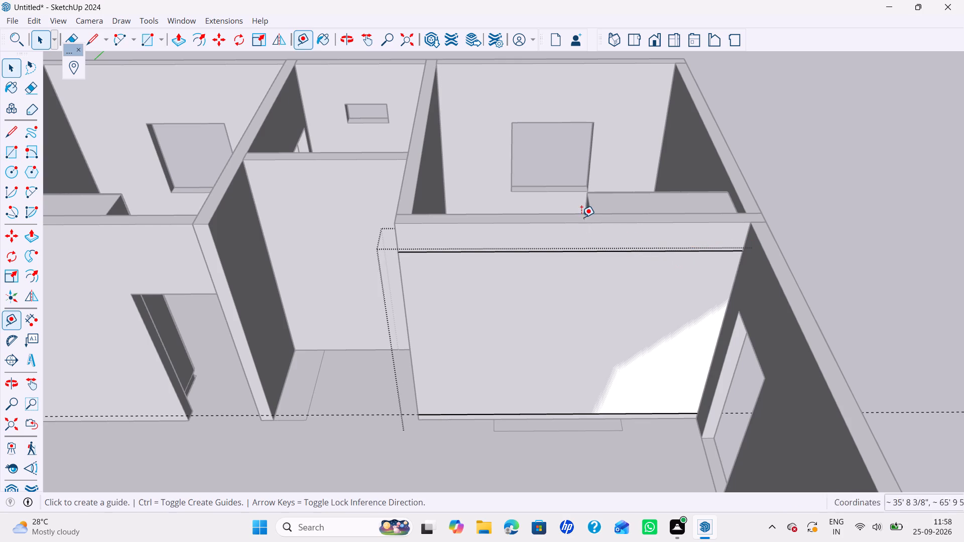
{"action": "left_click", "coordinate": [577, 222]}
{"action": "key", "text": "Up"}
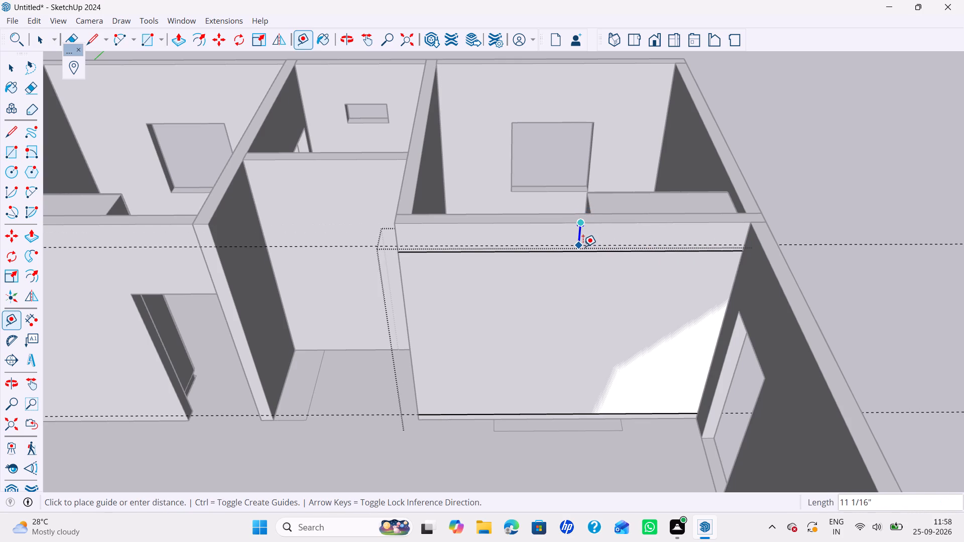
{"action": "key", "text": "6"}
{"action": "key", "text": "shift+quotedbl"}
{"action": "key", "text": "Return"}
{"action": "key", "text": "space"}
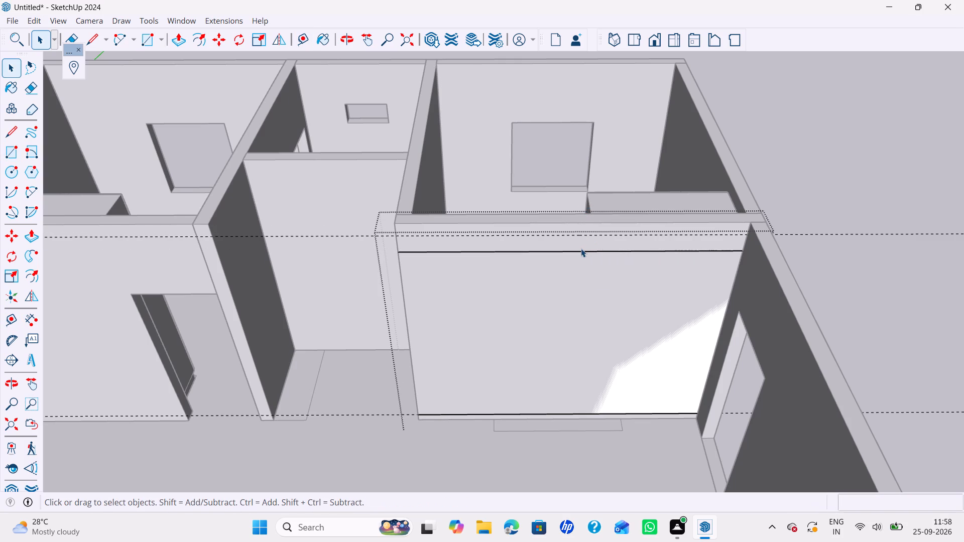
Move the rectangle's top edge vertically up to the guide below the wall's top.
{"action": "left_click", "coordinate": [567, 252]}
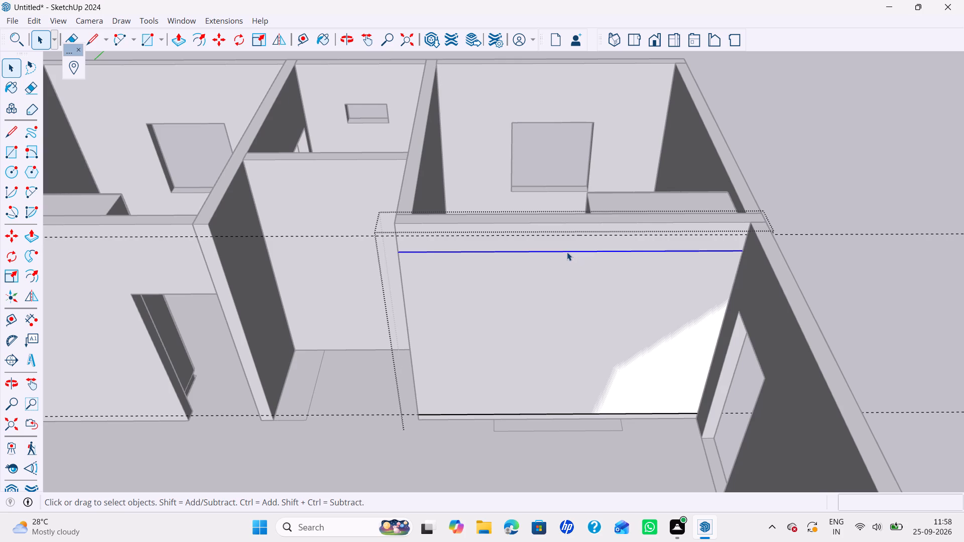
{"action": "key", "text": "m"}
{"action": "left_click", "coordinate": [557, 250]}
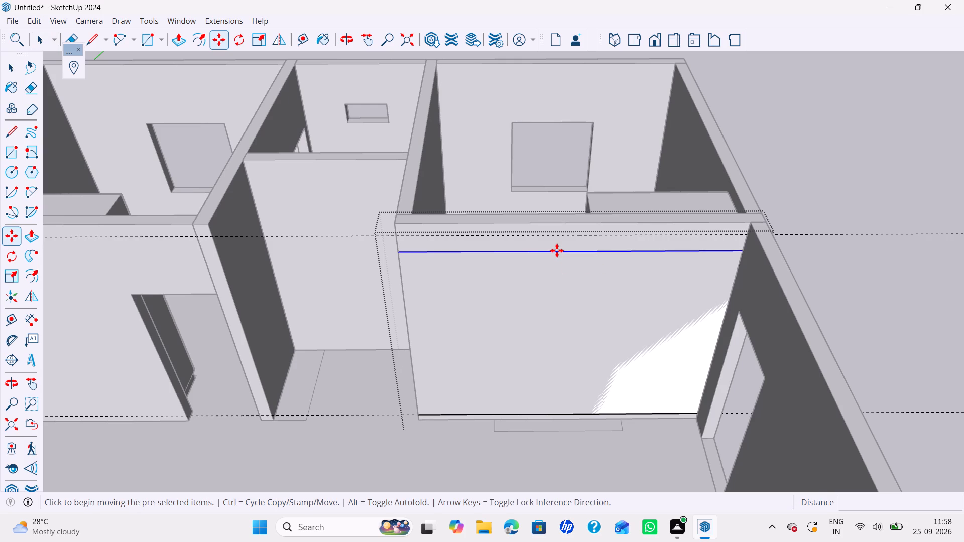
{"action": "key", "text": "Up"}
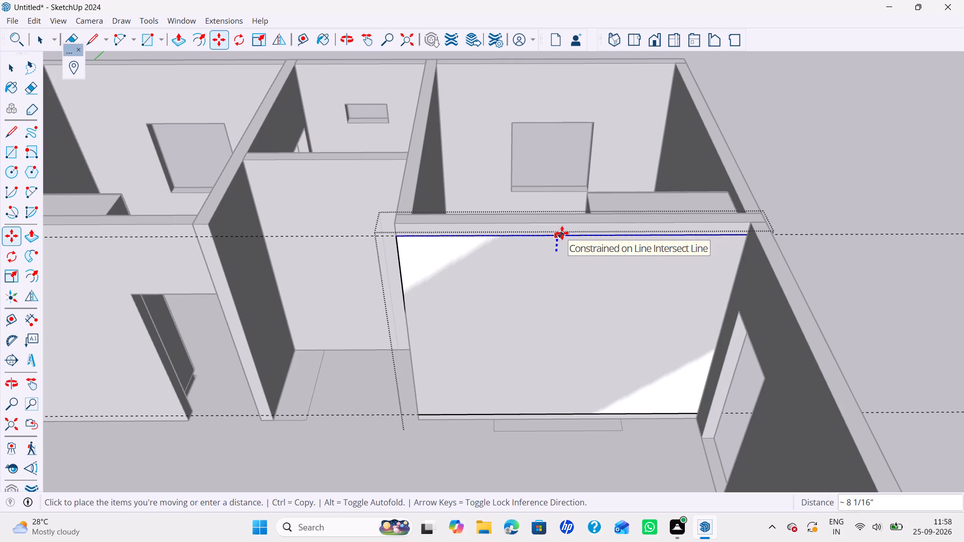
{"action": "left_click", "coordinate": [562, 233]}
{"action": "key", "text": "space"}
Erase the upper and lower horizontal guides from the wall.
{"action": "key", "text": "e"}
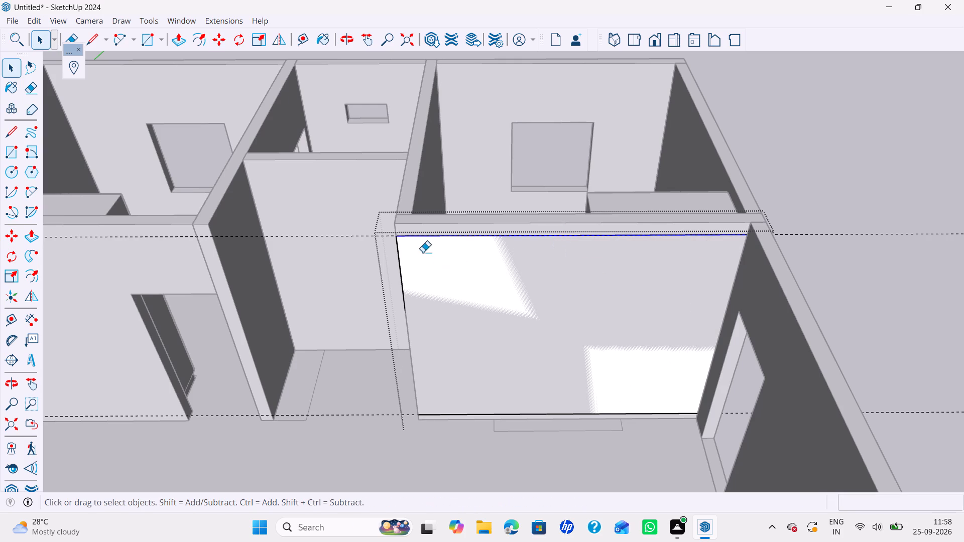
{"action": "left_click_drag", "start_coordinate": [354, 257], "coordinate": [349, 225]}
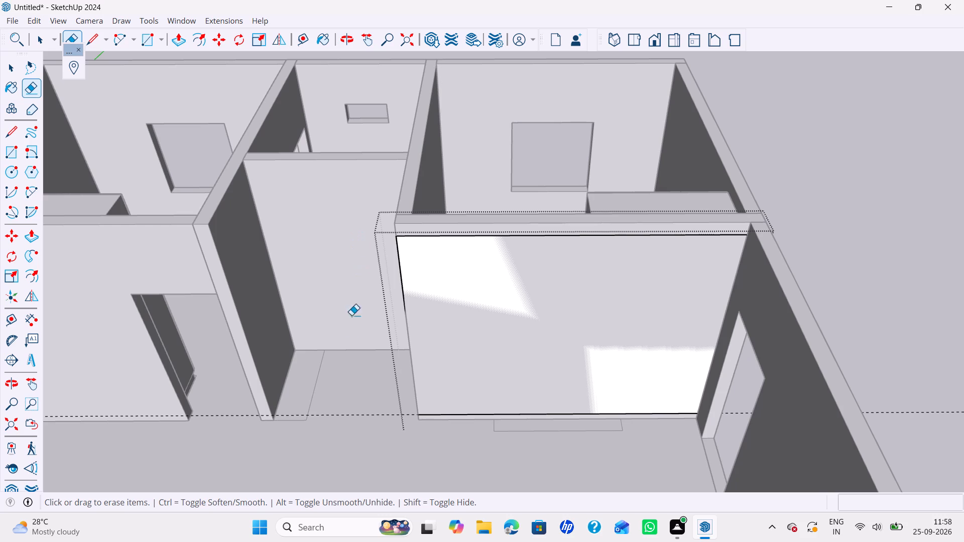
{"action": "left_click_drag", "start_coordinate": [335, 387], "coordinate": [347, 423]}
{"action": "key", "text": "space"}
Measure the wall panel's width between its two side edges.
{"action": "scroll", "coordinate": [365, 359], "scroll_direction": "down", "scroll_amount": 2}
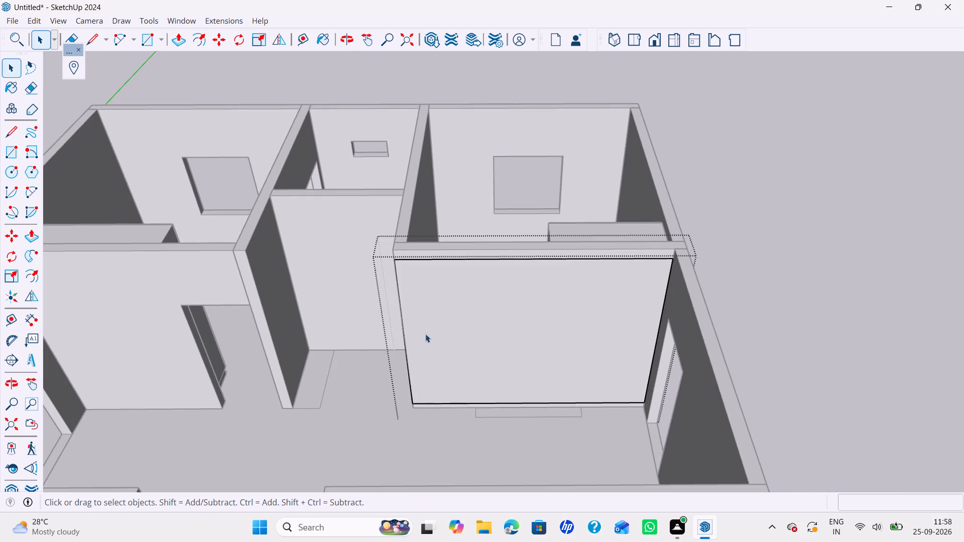
{"action": "middle_click_drag", "start_coordinate": [394, 357], "coordinate": [413, 365]}
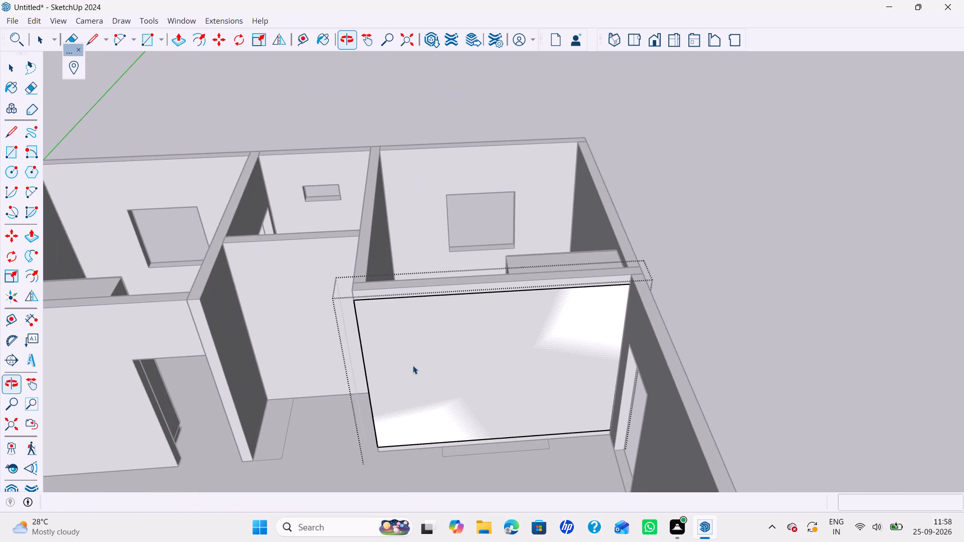
{"action": "middle_click_drag", "start_coordinate": [413, 365], "coordinate": [414, 357]}
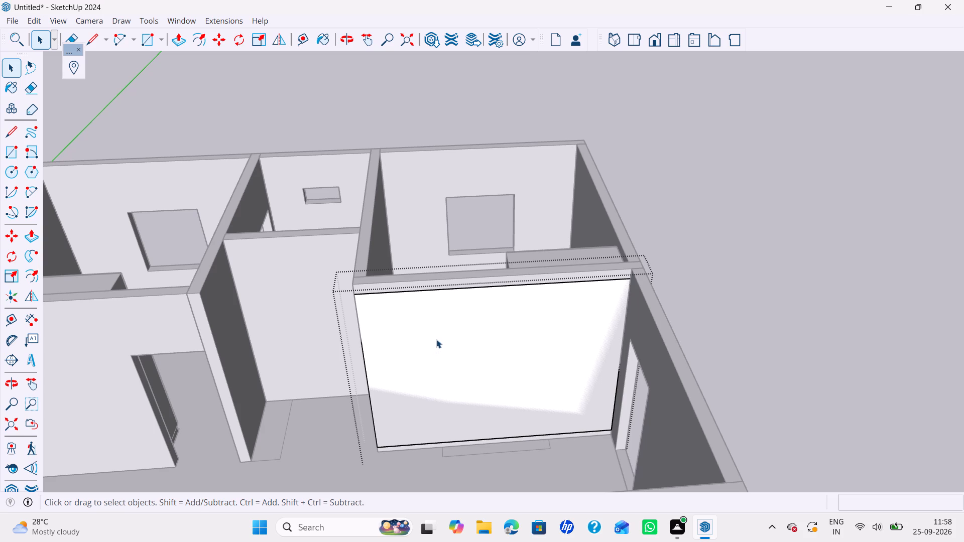
{"action": "middle_click_drag", "start_coordinate": [423, 346], "coordinate": [381, 366], "text": "shift"}
{"action": "middle_click_drag", "start_coordinate": [381, 366], "coordinate": [369, 339]}
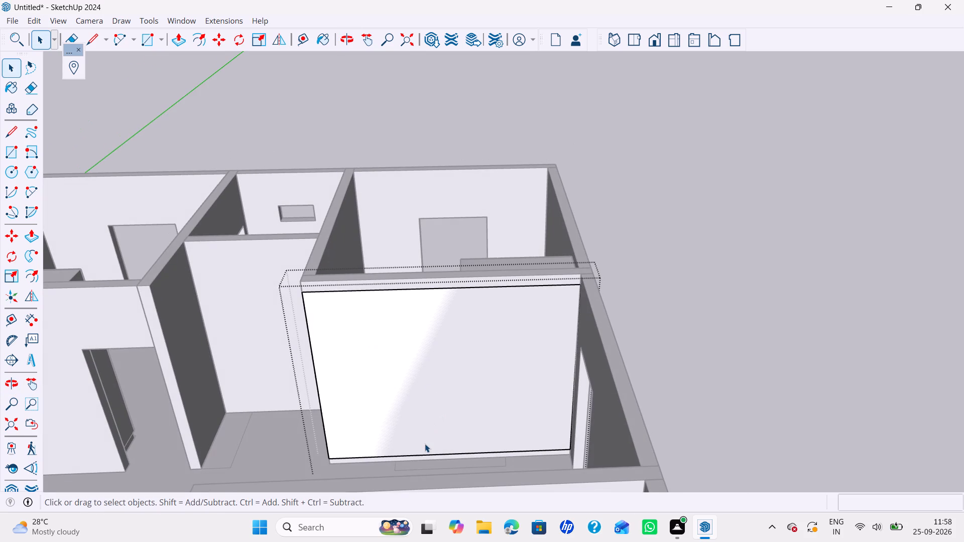
{"action": "key", "text": "t"}
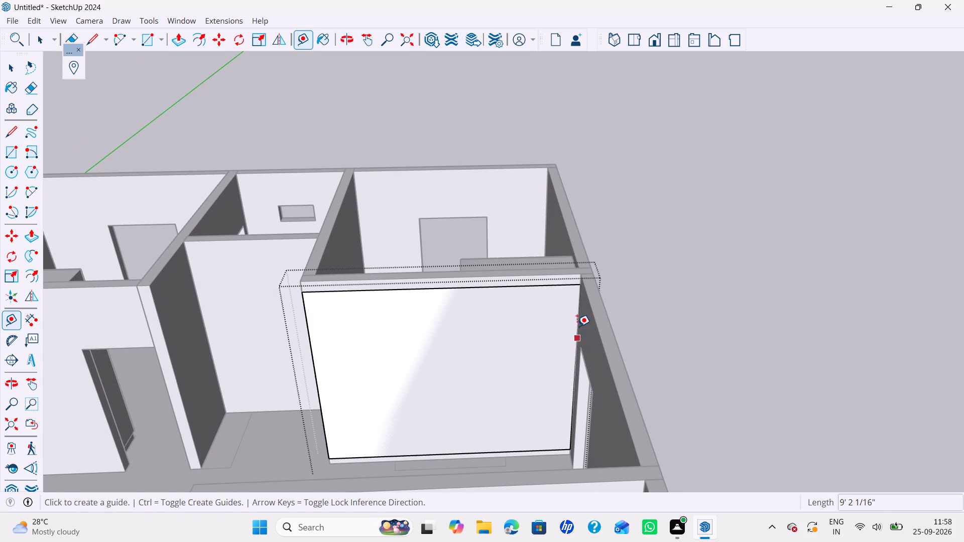
{"action": "left_click", "coordinate": [577, 325]}
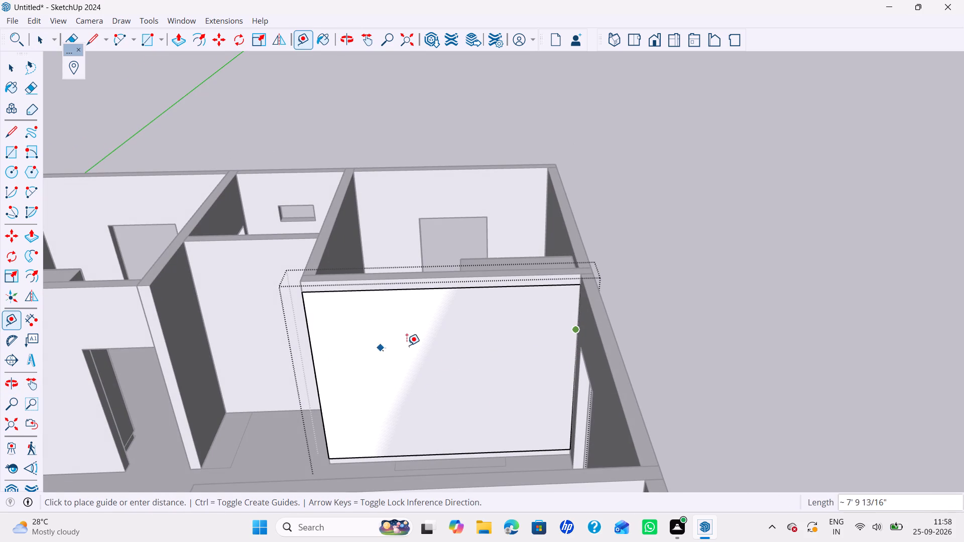
{"action": "key", "text": "Escape"}
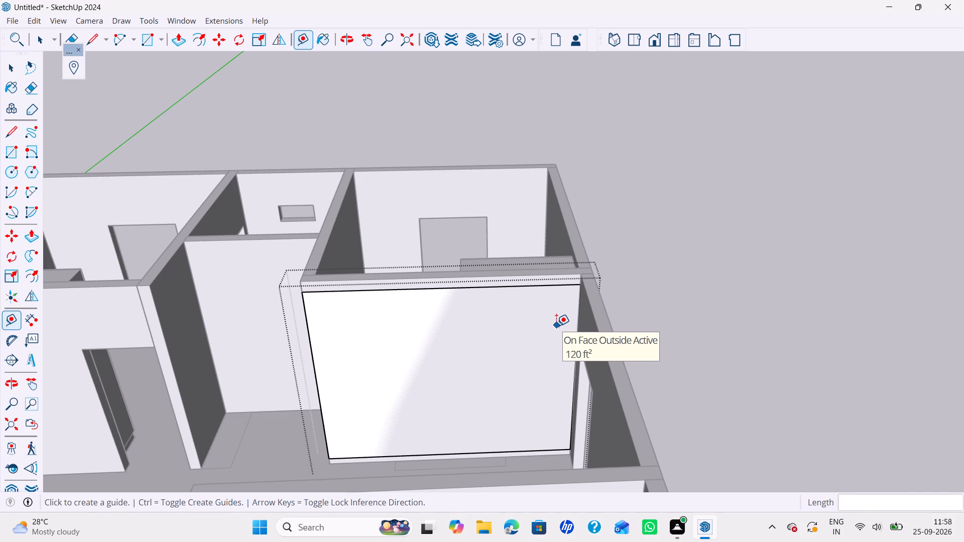
{"action": "left_click", "coordinate": [580, 313]}
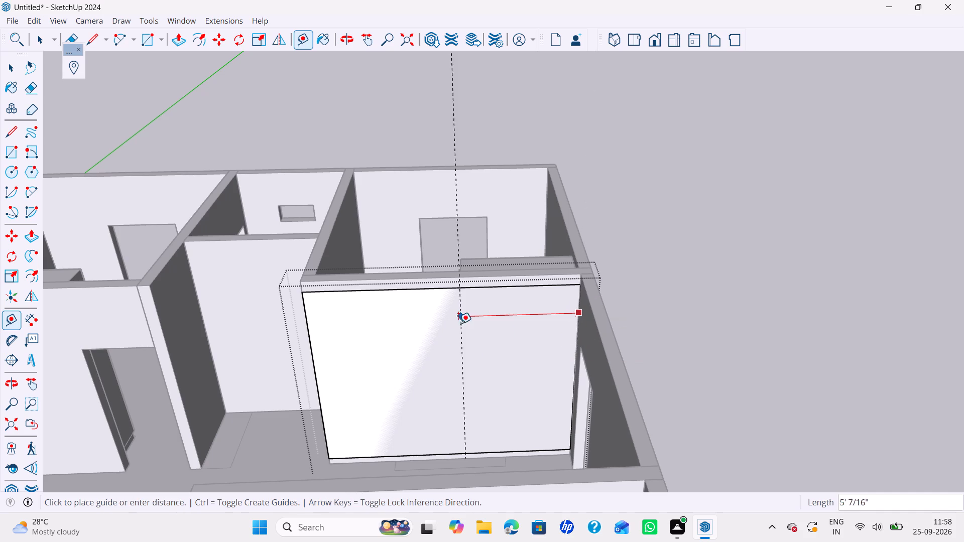
{"action": "key", "text": "Escape"}
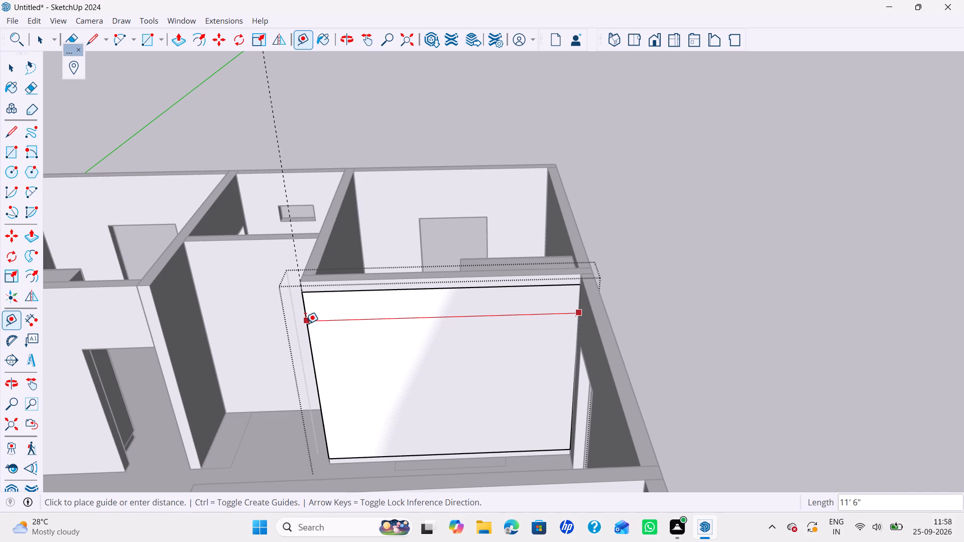
{"action": "key", "text": "space"}
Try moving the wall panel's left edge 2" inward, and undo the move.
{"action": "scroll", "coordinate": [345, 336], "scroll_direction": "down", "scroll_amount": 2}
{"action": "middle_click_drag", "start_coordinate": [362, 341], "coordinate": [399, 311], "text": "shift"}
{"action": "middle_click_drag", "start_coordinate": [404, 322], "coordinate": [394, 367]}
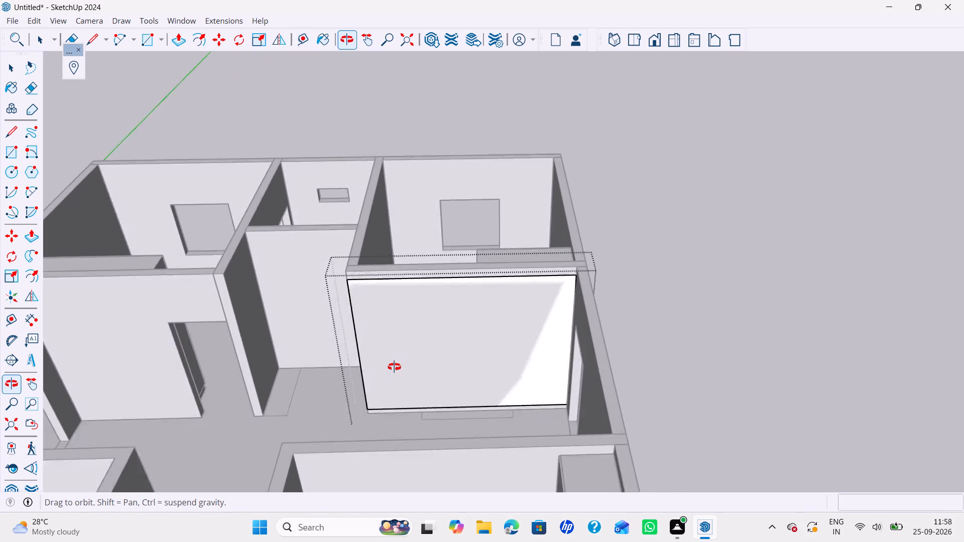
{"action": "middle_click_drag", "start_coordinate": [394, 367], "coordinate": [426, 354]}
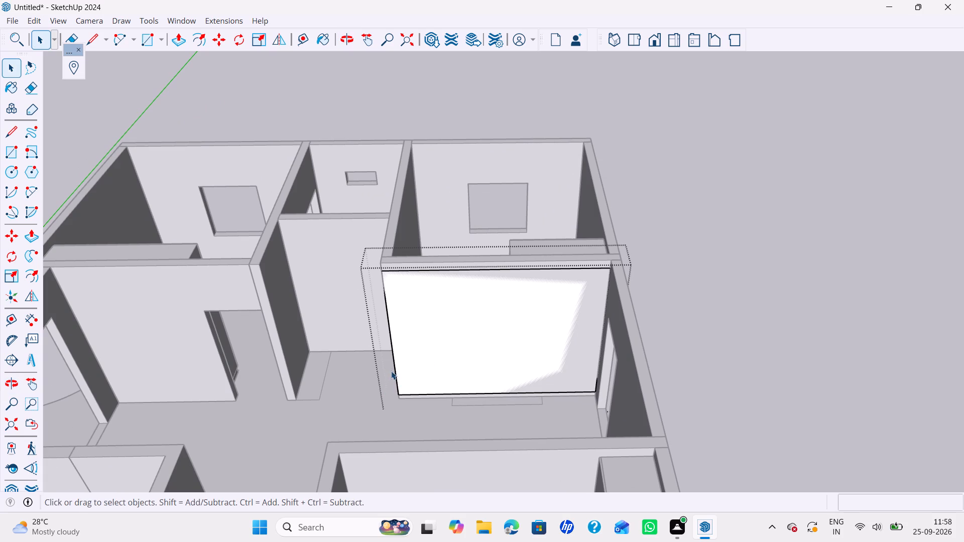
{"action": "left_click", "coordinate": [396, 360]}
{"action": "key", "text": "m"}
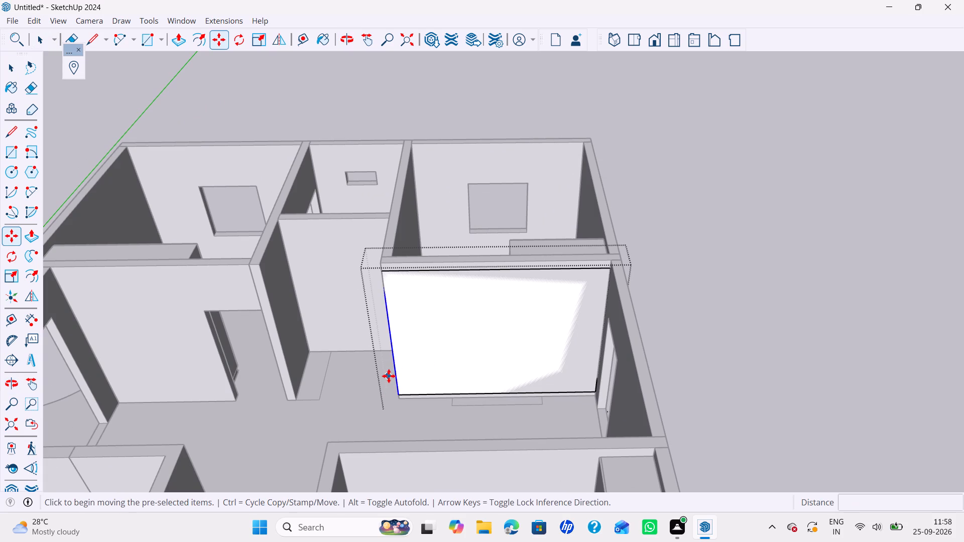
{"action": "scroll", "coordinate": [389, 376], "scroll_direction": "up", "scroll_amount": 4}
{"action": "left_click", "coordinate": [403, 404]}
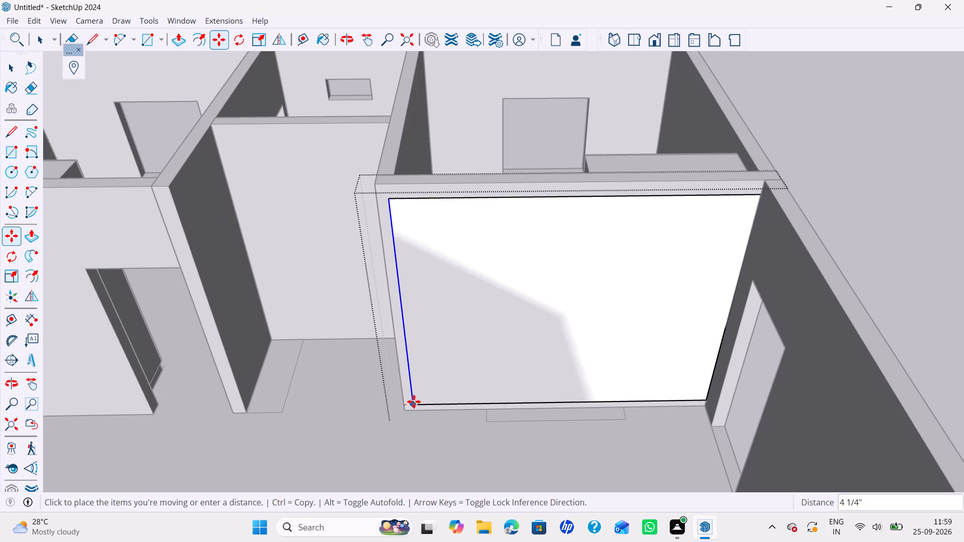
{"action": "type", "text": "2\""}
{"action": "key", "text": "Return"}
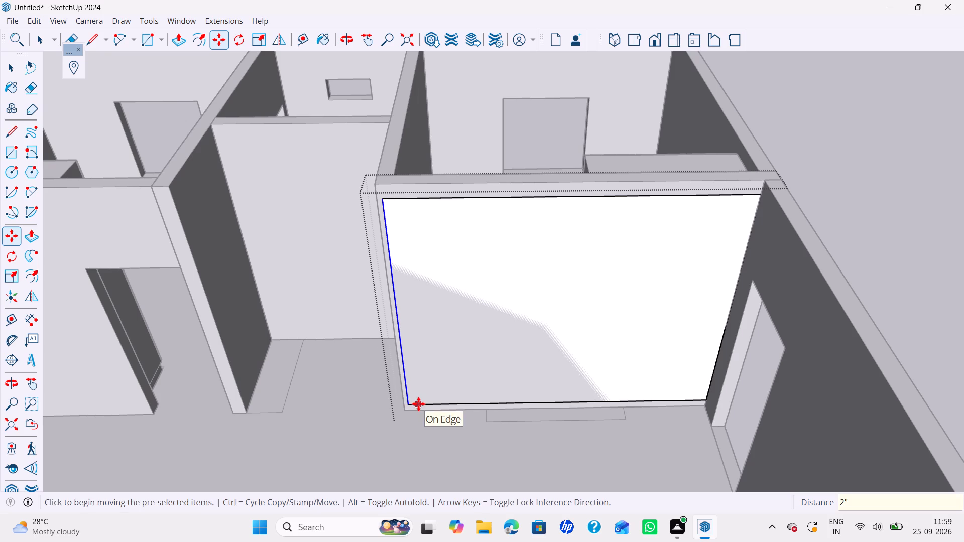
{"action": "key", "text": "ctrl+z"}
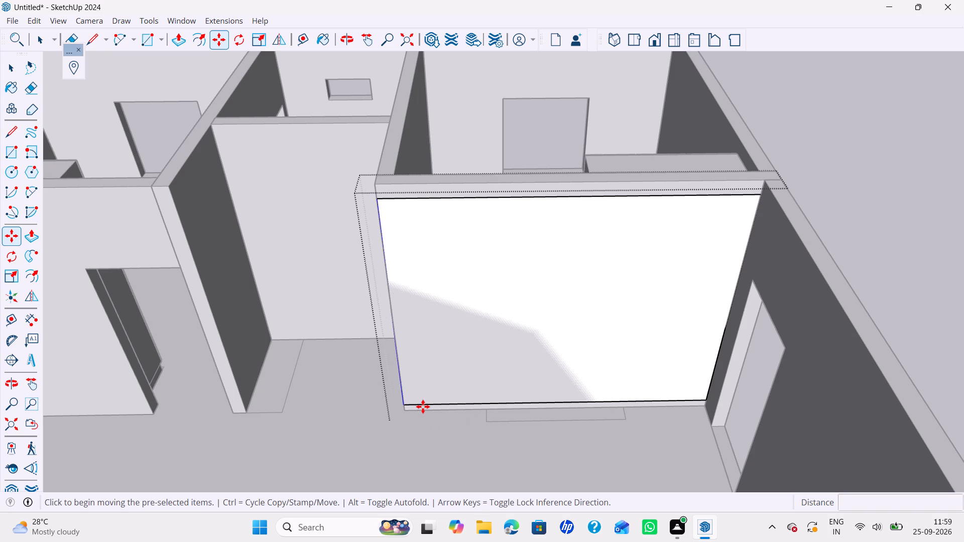
Copy the wall panel's left edge 400 mm inward to divide off a narrow vertical strip.
{"action": "key", "text": "space"}
{"action": "left_click", "coordinate": [404, 393]}
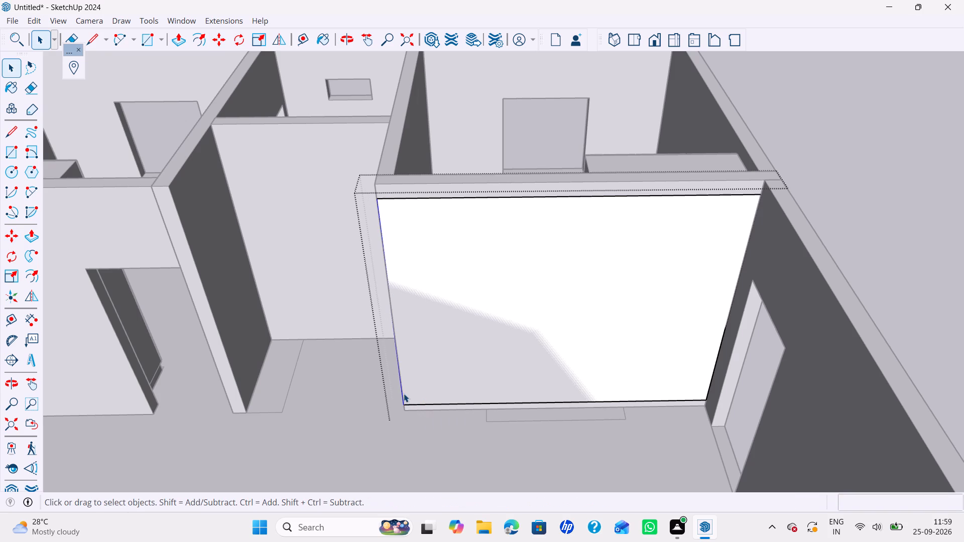
{"action": "key", "text": "m"}
{"action": "left_click", "coordinate": [405, 405]}
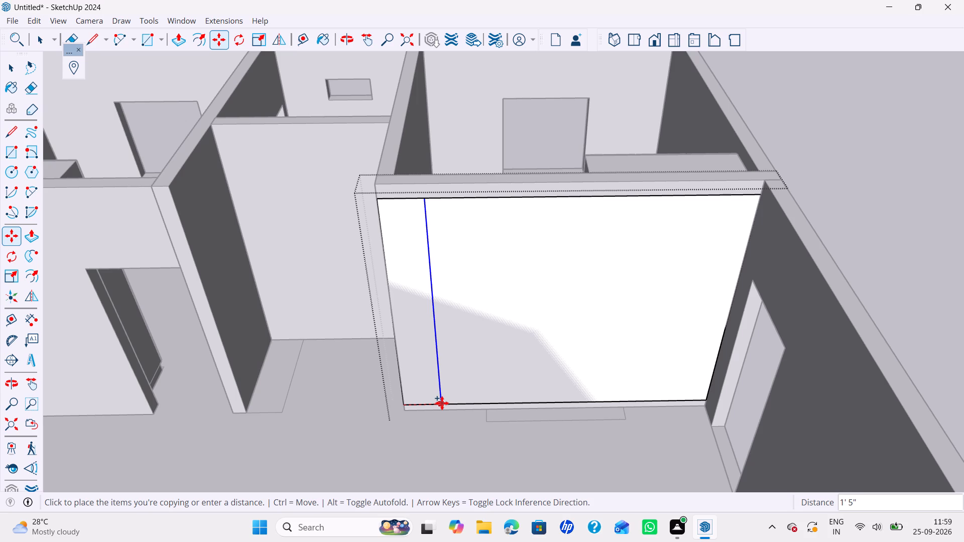
{"action": "type", "text": "400MM"}
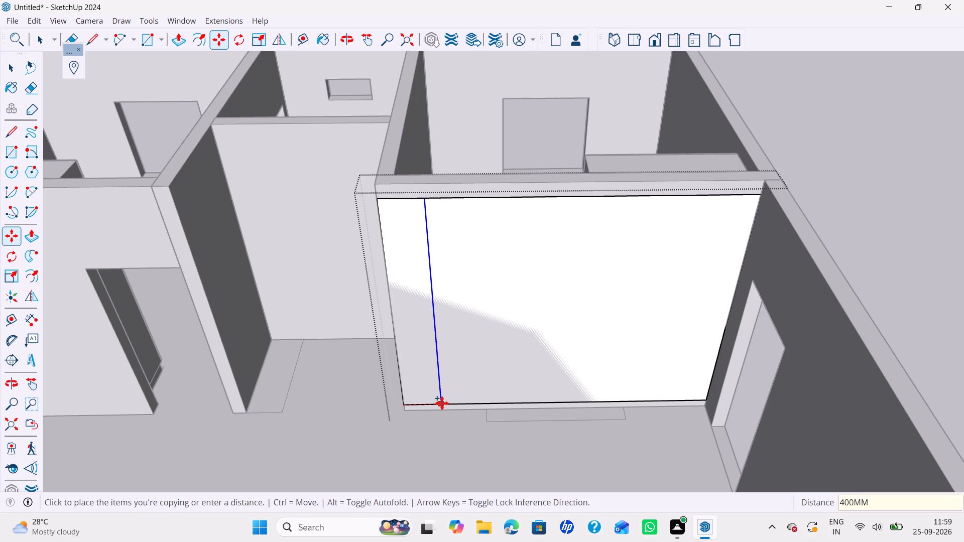
{"action": "key", "text": "Return"}
{"action": "key", "text": "space"}
Copy the bottom edge of the wide section 400 mm upward to divide off a low horizontal strip.
{"action": "left_click", "coordinate": [442, 403]}
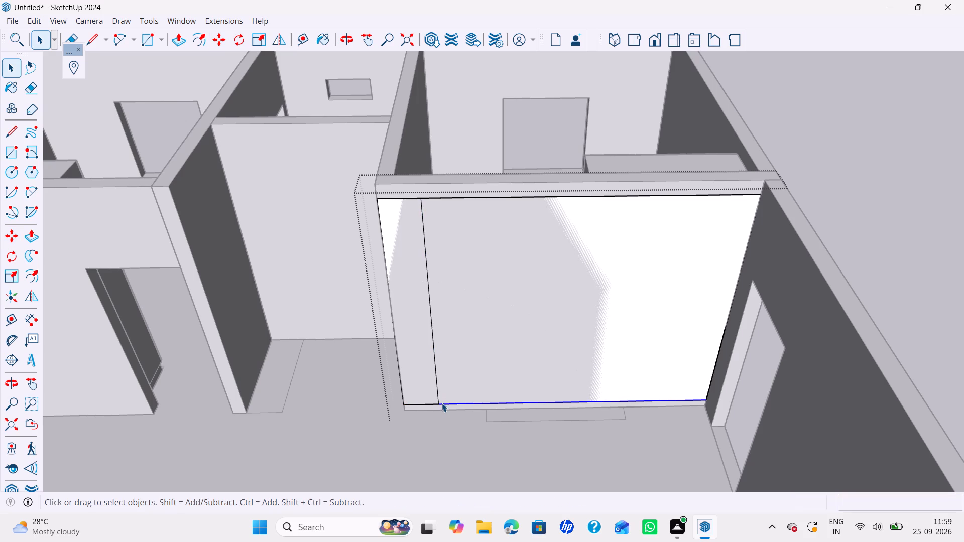
{"action": "key", "text": "m"}
{"action": "left_click", "coordinate": [440, 405]}
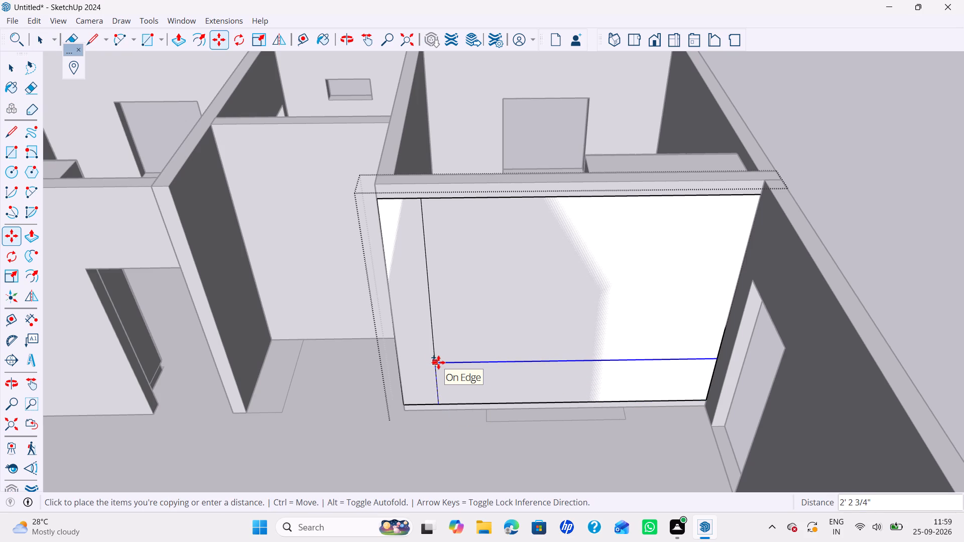
{"action": "type", "text": "400MM"}
{"action": "key", "text": "Return"}
{"action": "key", "text": "space"}
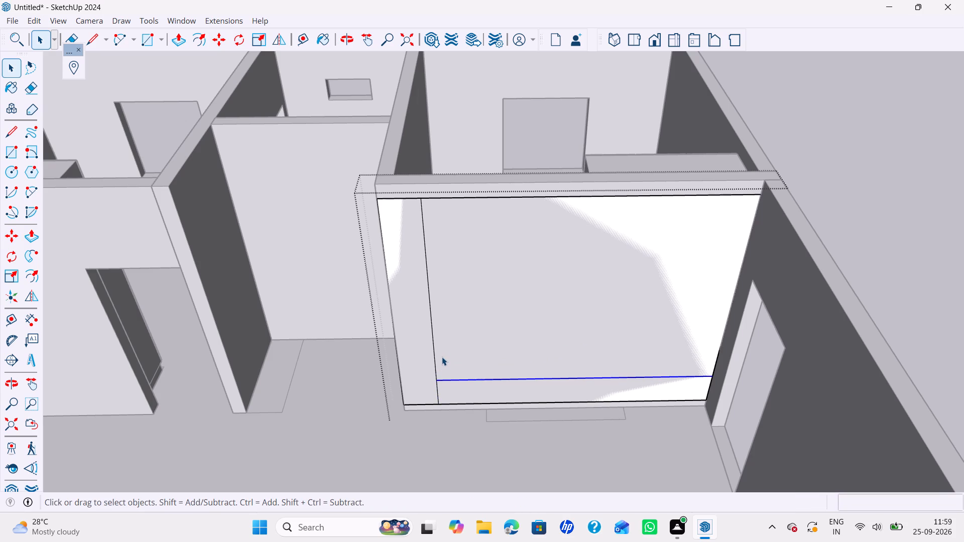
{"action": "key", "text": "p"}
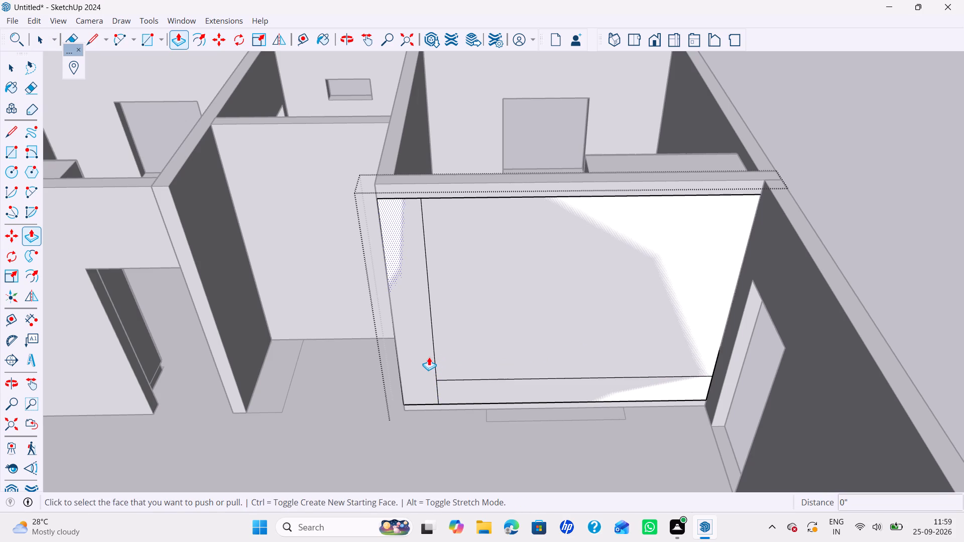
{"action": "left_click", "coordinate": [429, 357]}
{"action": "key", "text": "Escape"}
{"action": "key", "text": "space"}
Copy the bottom edge of the narrow vertical strip 7' upward.
{"action": "left_click", "coordinate": [427, 405]}
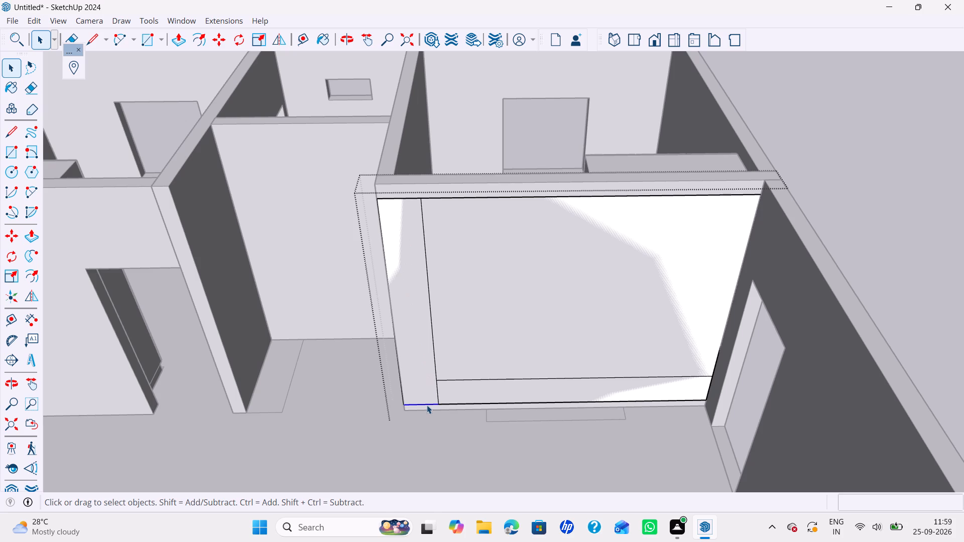
{"action": "key", "text": "m"}
{"action": "left_click", "coordinate": [437, 403]}
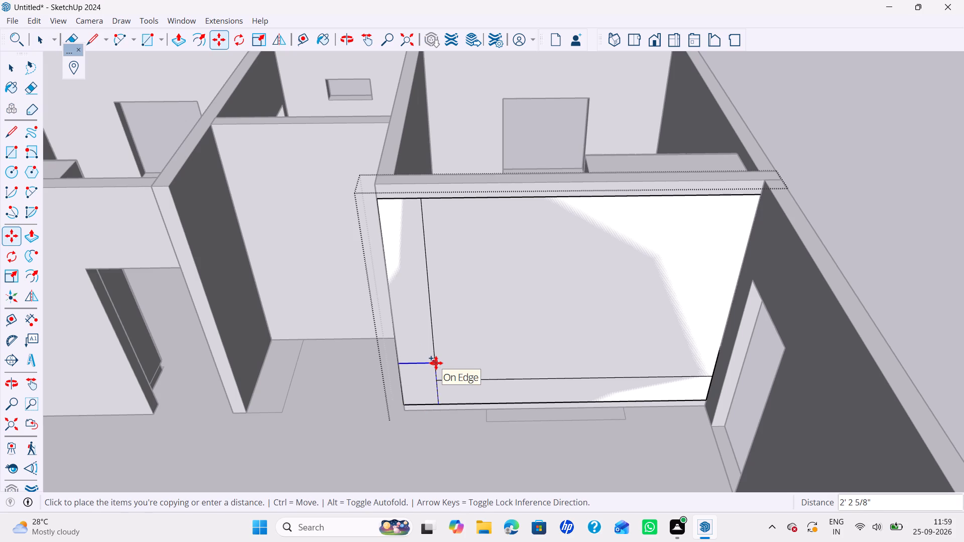
{"action": "type", "text": "7'"}
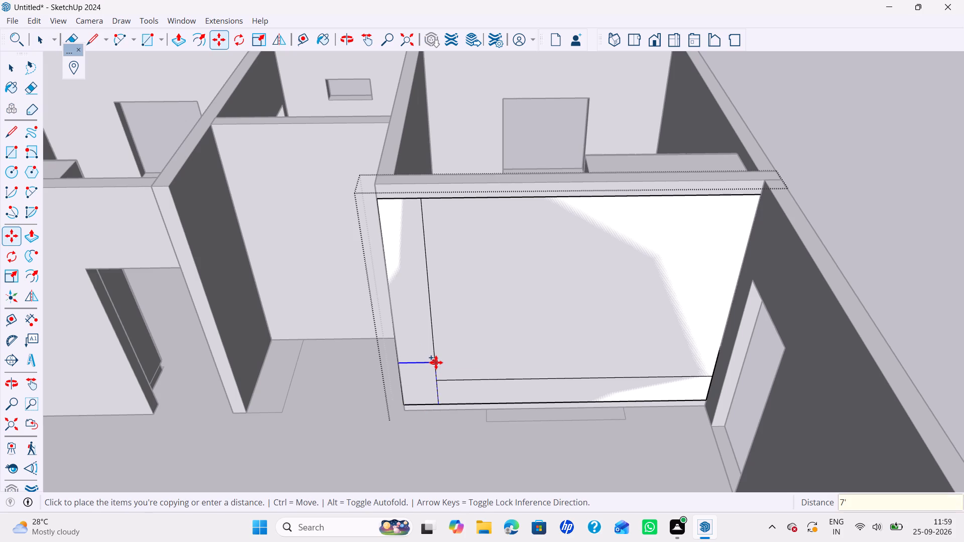
{"action": "key", "text": "Return"}
{"action": "key", "text": "space"}
Erase the part of the vertical dividing line above the 7' line.
{"action": "key", "text": "e"}
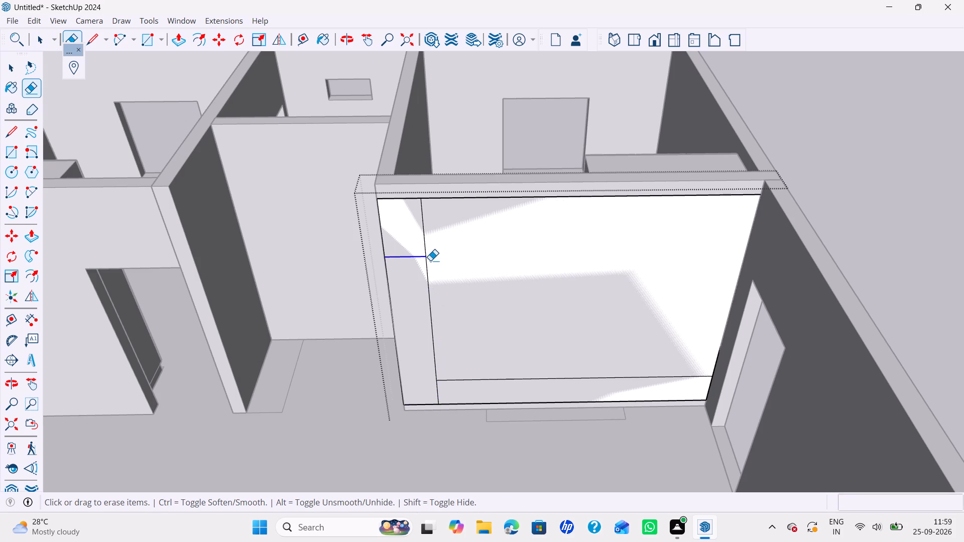
{"action": "left_click", "coordinate": [427, 241]}
{"action": "key", "text": "space"}
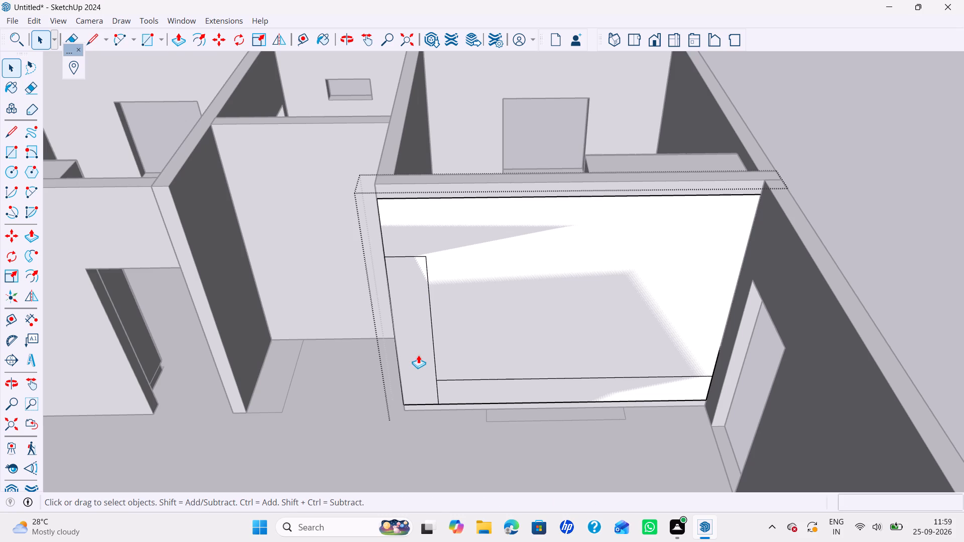
Extrude the tall narrow strip and the low horizontal strip 300 mm out from the wall.
{"action": "key", "text": "p"}
{"action": "left_click", "coordinate": [419, 357]}
{"action": "type", "text": "300MM"}
{"action": "key", "text": "Return"}
{"action": "scroll", "coordinate": [422, 365], "scroll_direction": "up", "scroll_amount": 1}
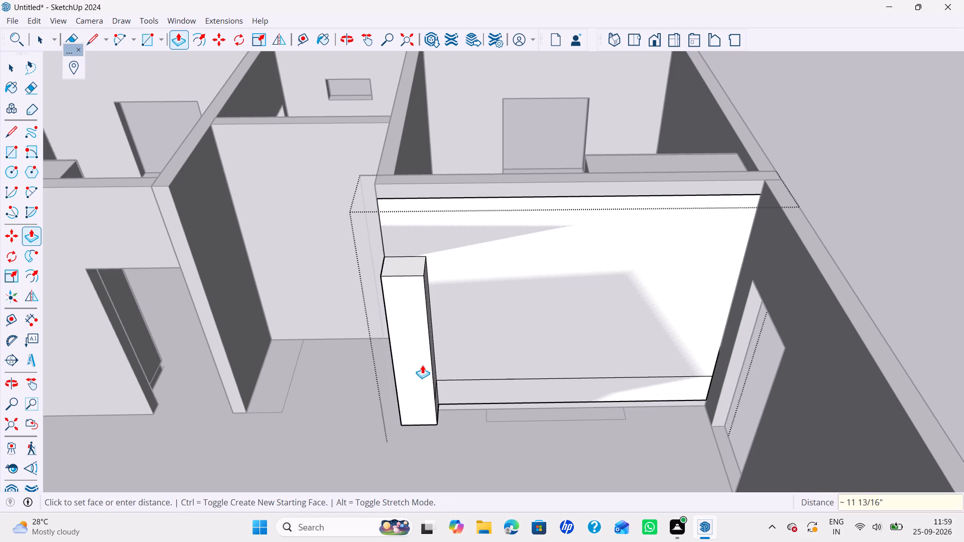
{"action": "double_click", "coordinate": [476, 386]}
{"action": "key", "text": "space"}
Show hidden back edges to reach the low box's doorway-side end face, push it inward clear of the doorway, and hide them again.
{"action": "scroll", "coordinate": [477, 386], "scroll_direction": "down", "scroll_amount": 2}
{"action": "middle_click_drag", "start_coordinate": [470, 389], "coordinate": [449, 408], "text": "shift"}
{"action": "middle_click_drag", "start_coordinate": [451, 408], "coordinate": [443, 375]}
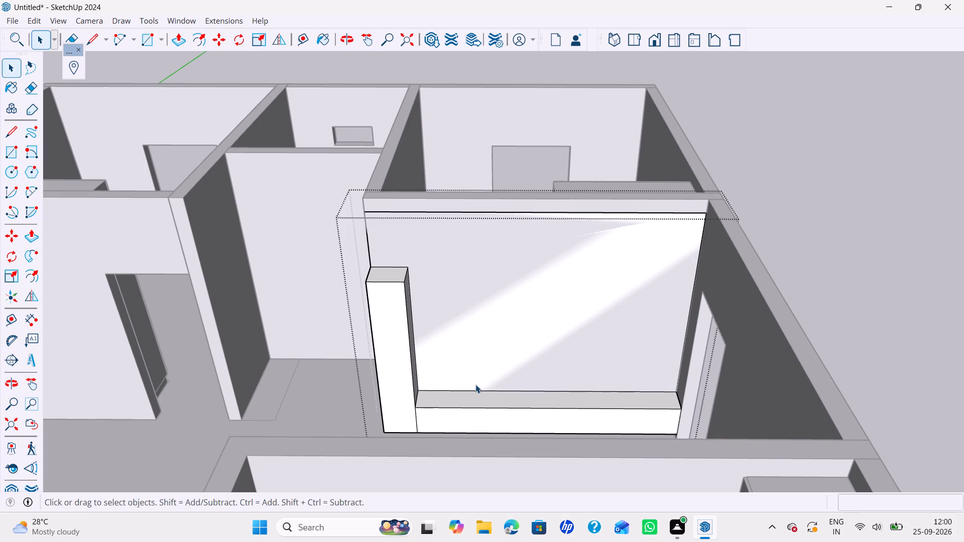
{"action": "scroll", "coordinate": [704, 437], "scroll_direction": "up", "scroll_amount": 7}
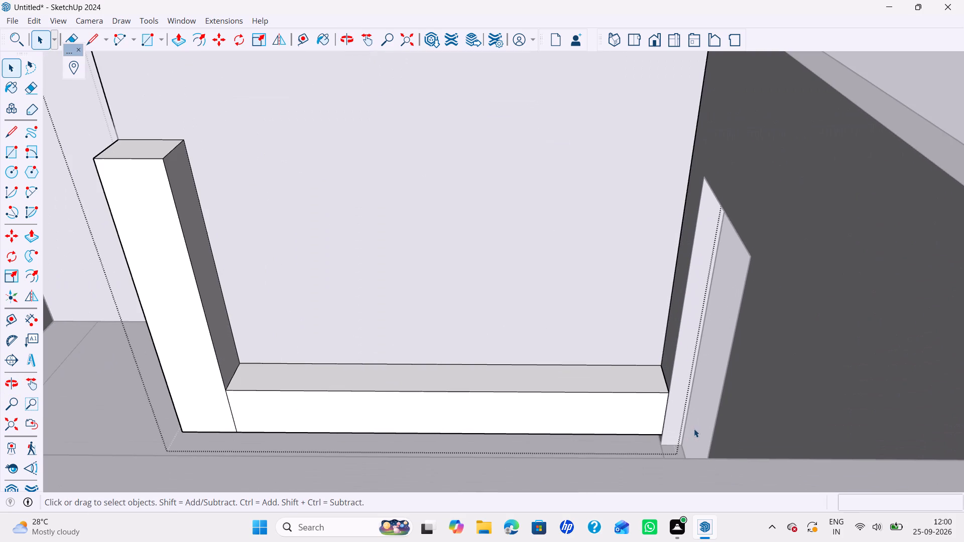
{"action": "key", "text": "k"}
{"action": "middle_click_drag", "start_coordinate": [682, 406], "coordinate": [498, 438]}
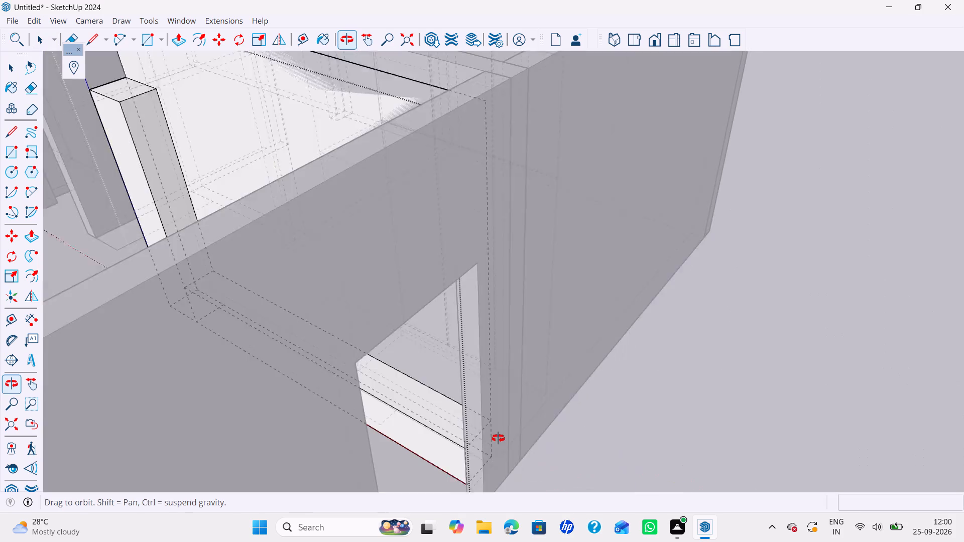
{"action": "middle_click_drag", "start_coordinate": [498, 438], "coordinate": [496, 438]}
{"action": "key", "text": "p"}
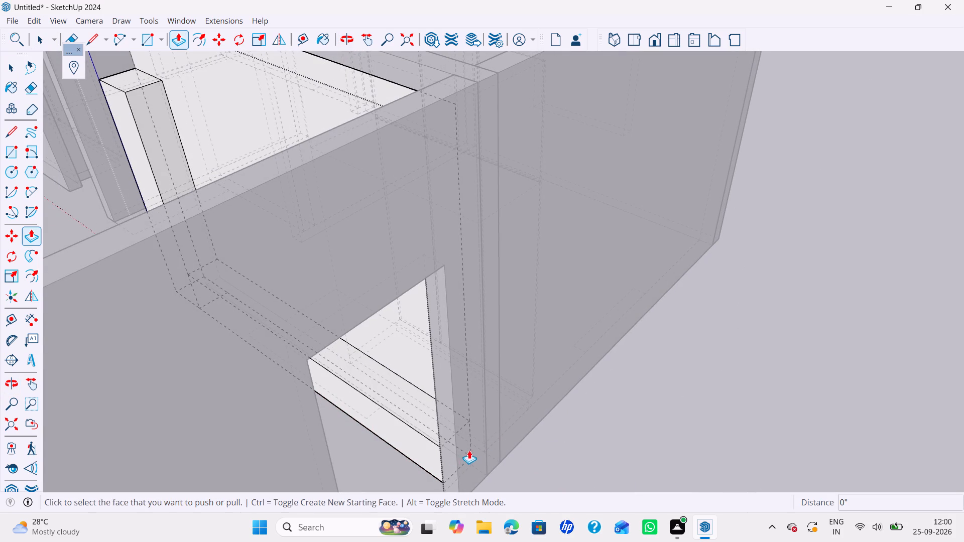
{"action": "left_click", "coordinate": [452, 449]}
{"action": "middle_click_drag", "start_coordinate": [382, 369], "coordinate": [586, 393]}
{"action": "left_click", "coordinate": [578, 402]}
{"action": "key", "text": "space"}
{"action": "type", "text": "K"}
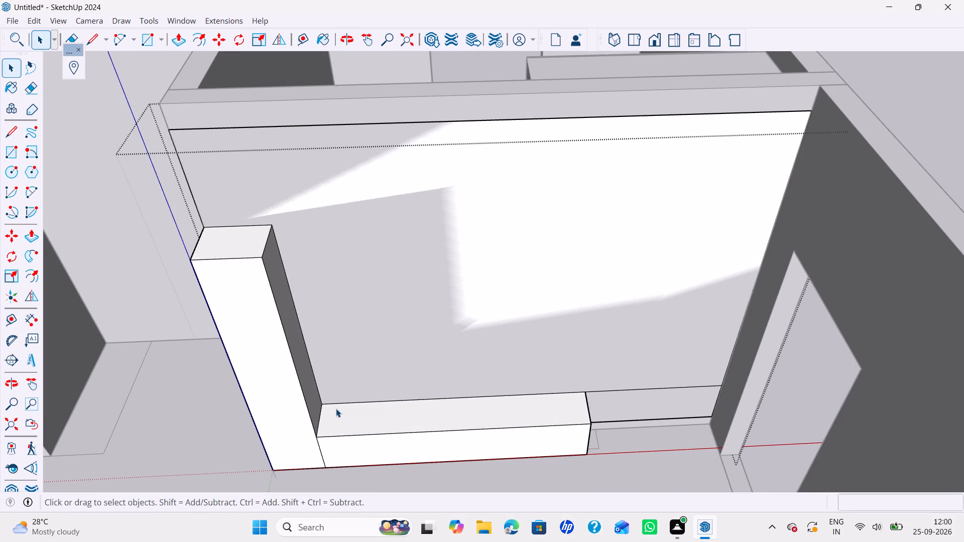
Place a guide 7' along the low cabinet from its junction with the tall column's side face.
{"action": "key", "text": "t"}
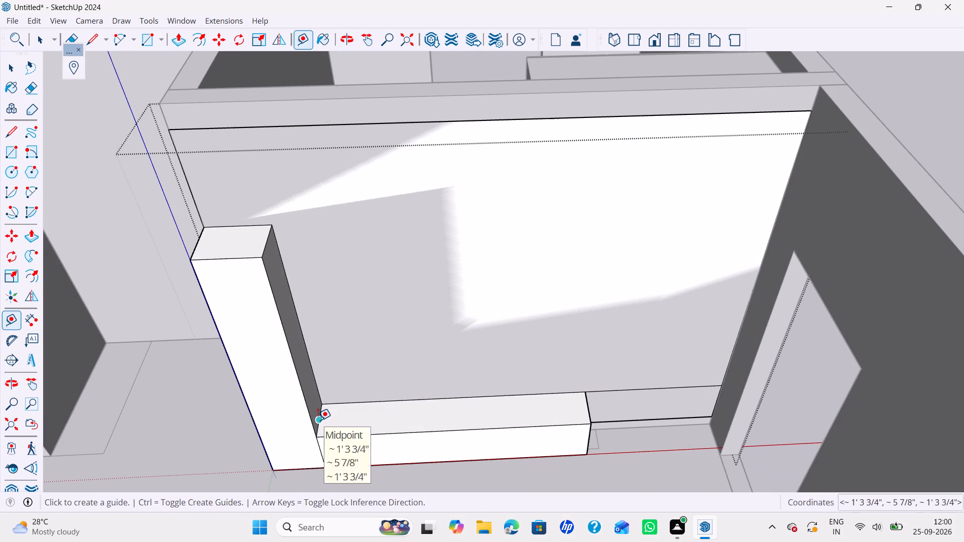
{"action": "left_click", "coordinate": [318, 420]}
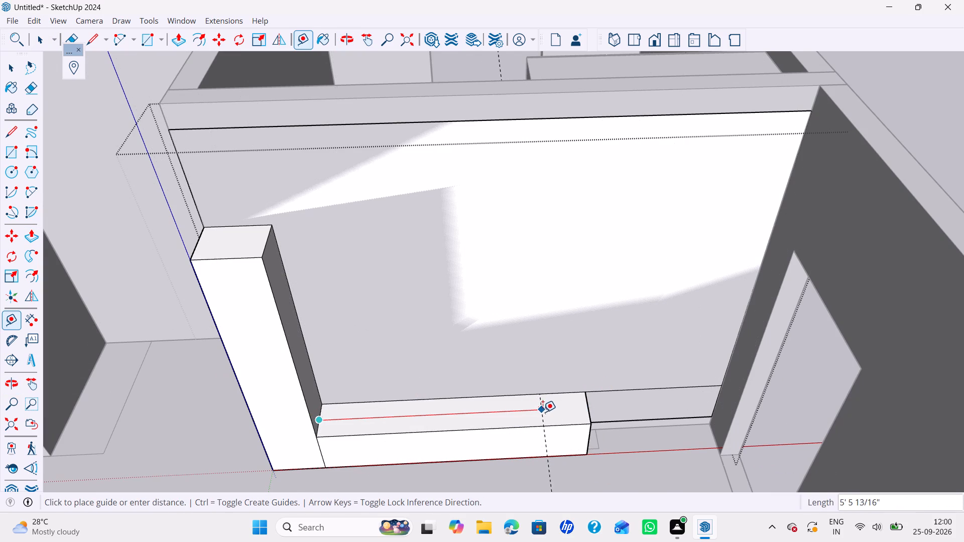
{"action": "middle_click_drag", "start_coordinate": [591, 408], "coordinate": [591, 418], "text": "shift"}
{"action": "middle_click", "coordinate": [591, 418]}
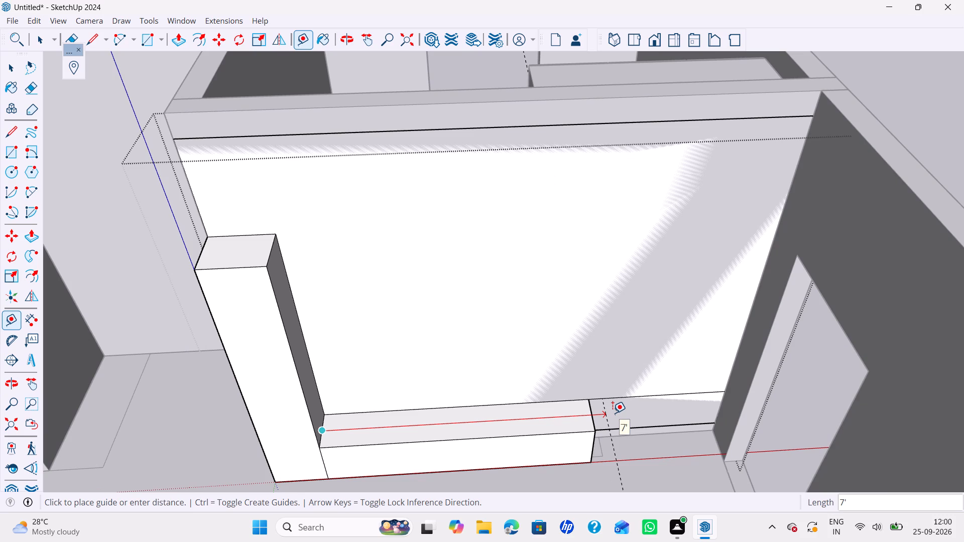
{"action": "type", "text": "7'"}
{"action": "key", "text": "Return"}
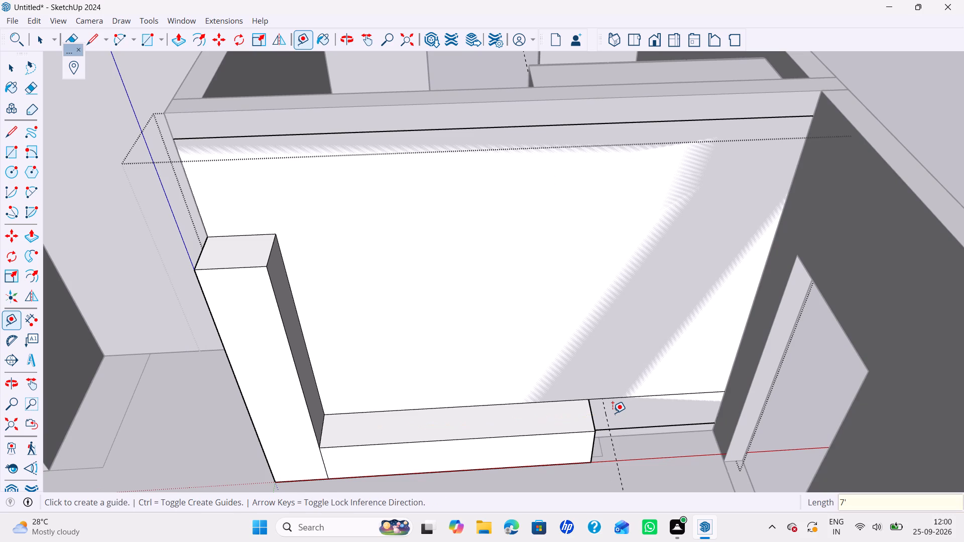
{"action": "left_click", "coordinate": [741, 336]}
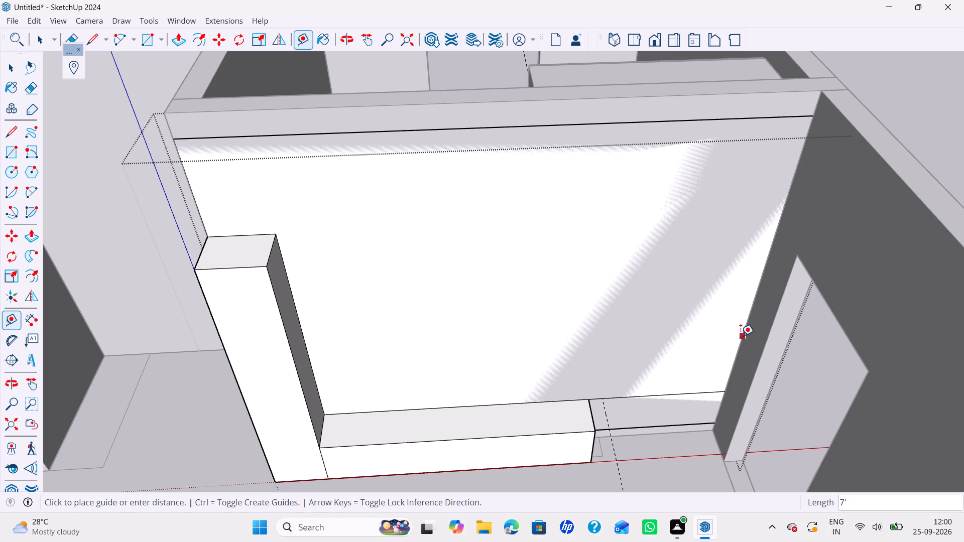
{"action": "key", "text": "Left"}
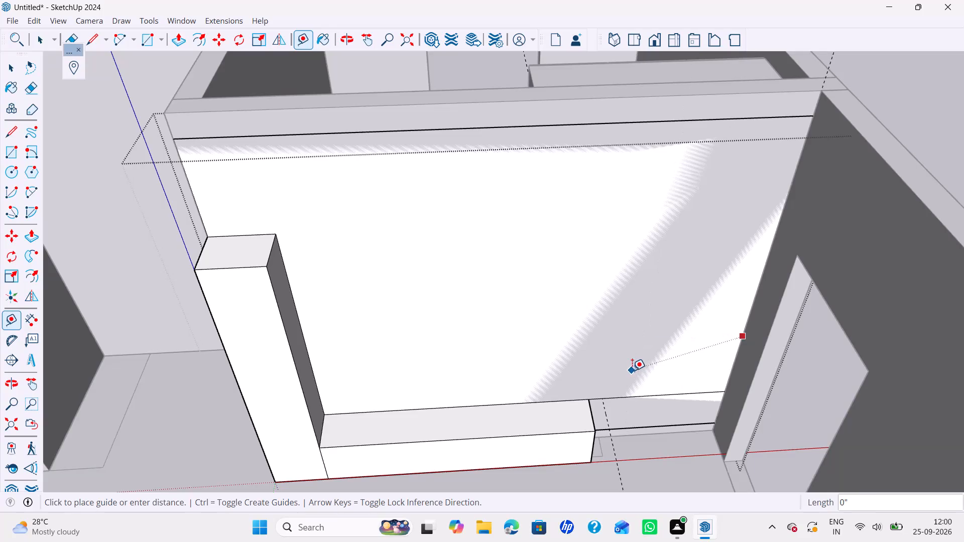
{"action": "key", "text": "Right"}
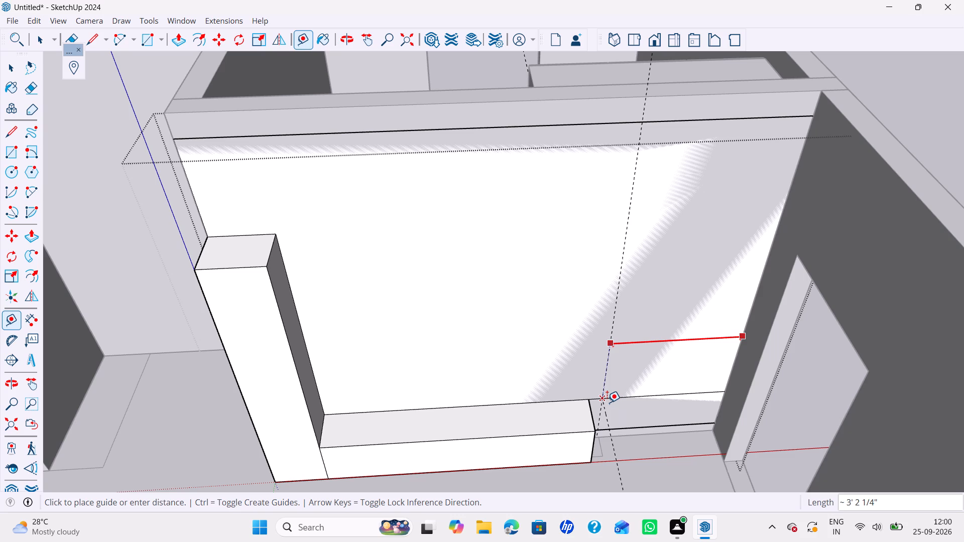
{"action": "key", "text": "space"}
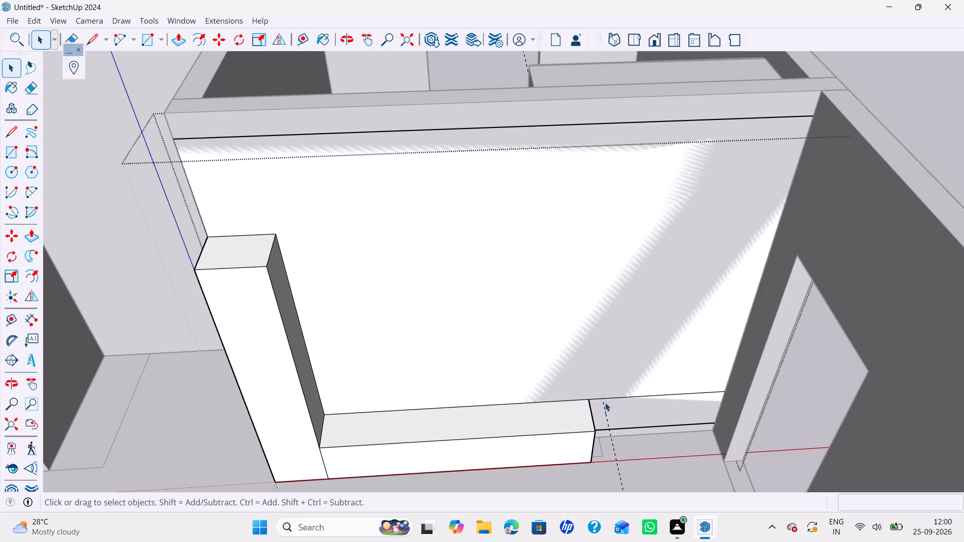
Extend the low cabinet's doorway-side end face about 4 1/4" outward to the 7' guide.
{"action": "middle_click_drag", "start_coordinate": [605, 402], "coordinate": [514, 399]}
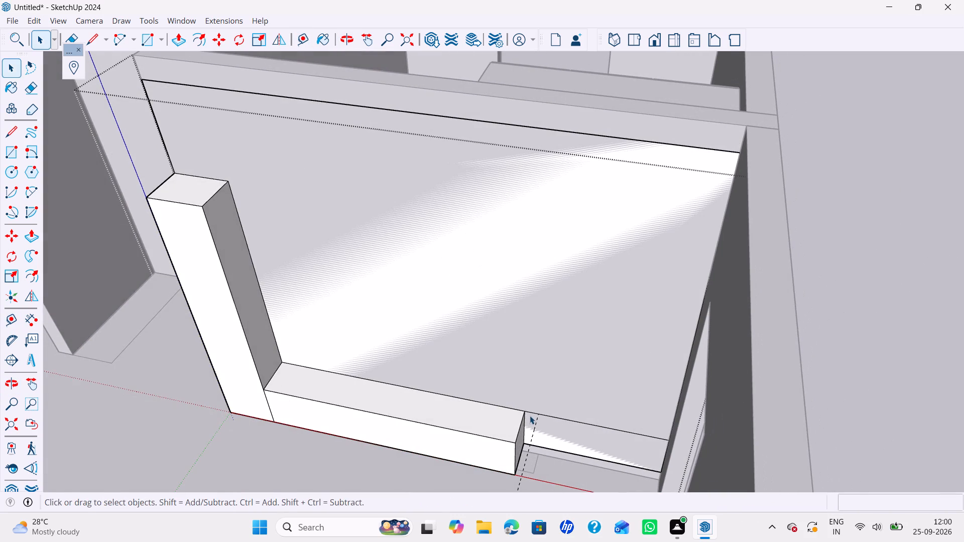
{"action": "key", "text": "p"}
{"action": "left_click", "coordinate": [517, 442]}
{"action": "key", "text": "Escape"}
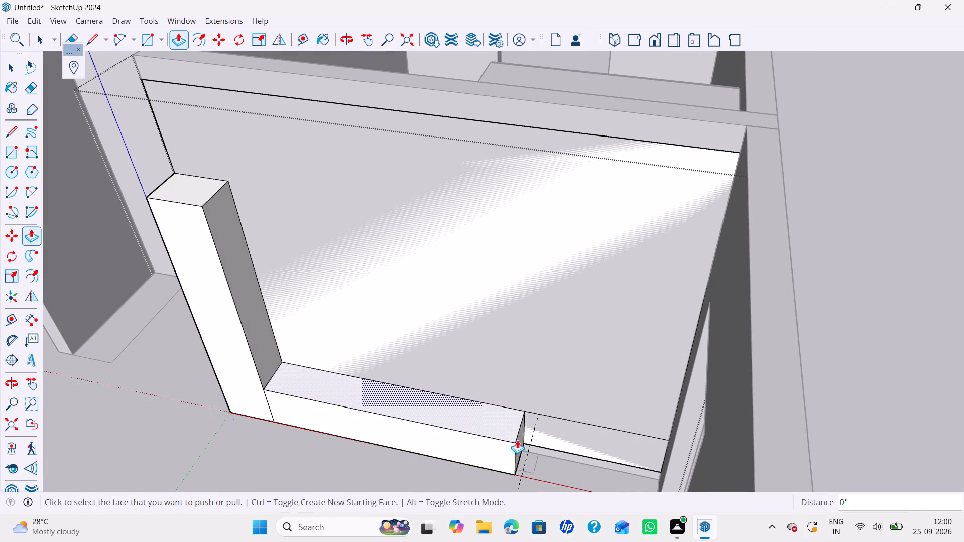
{"action": "left_click", "coordinate": [521, 448]}
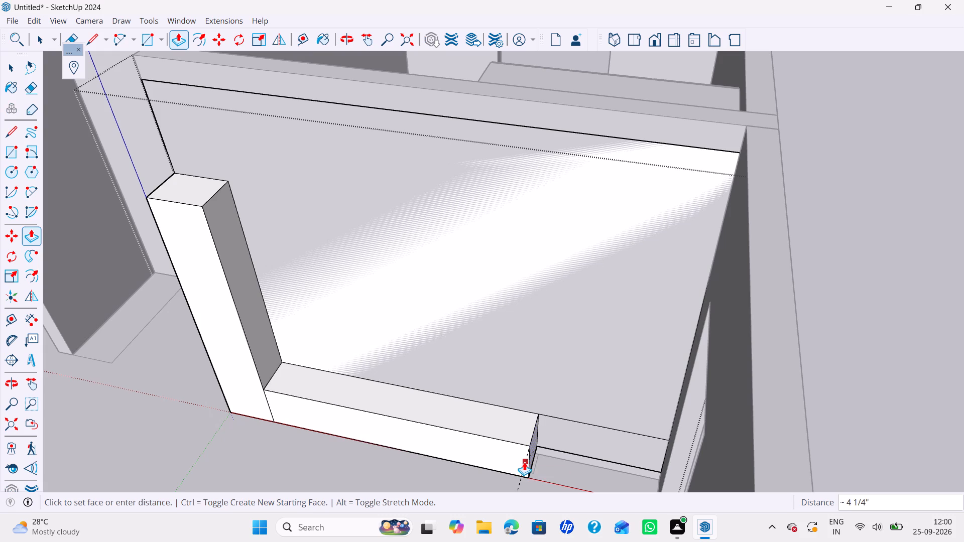
{"action": "left_click", "coordinate": [524, 462]}
Erase the 7' guide at the end of the low cabinet.
{"action": "key", "text": "space"}
{"action": "type", "text": "E"}
{"action": "left_click", "coordinate": [525, 466]}
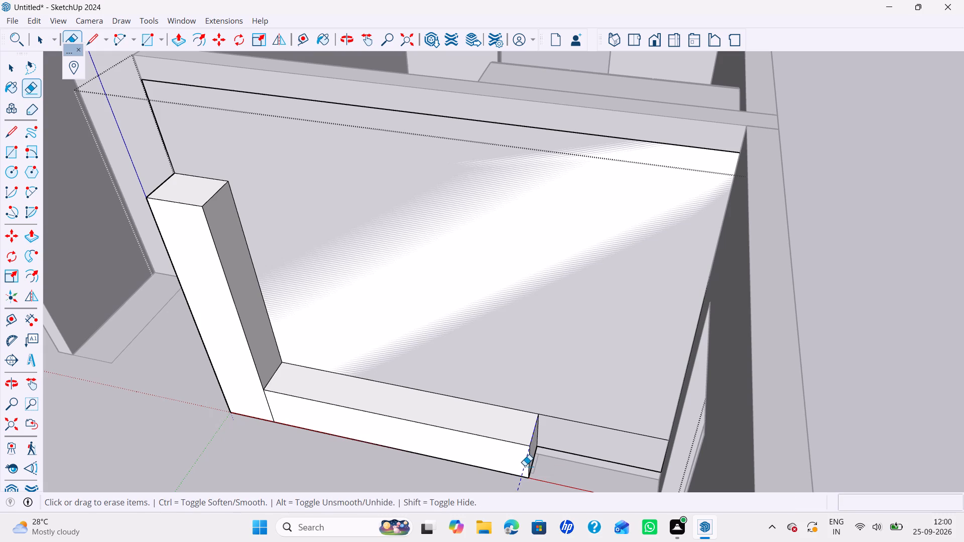
{"action": "middle_click_drag", "start_coordinate": [524, 458], "coordinate": [625, 515]}
{"action": "key", "text": "space"}
Examine the tall column and low cabinet against the hall's panel wall from several angles.
{"action": "scroll", "coordinate": [569, 474], "scroll_direction": "down", "scroll_amount": 3}
{"action": "middle_click_drag", "start_coordinate": [569, 474], "coordinate": [572, 480], "text": "shift"}
{"action": "middle_click_drag", "start_coordinate": [571, 461], "coordinate": [555, 363]}
{"action": "middle_click_drag", "start_coordinate": [557, 431], "coordinate": [558, 428]}
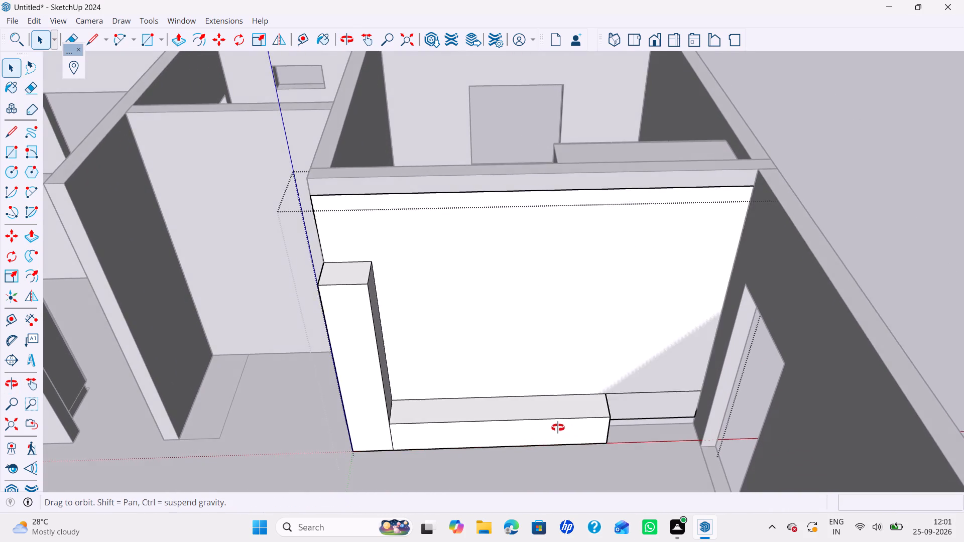
{"action": "middle_click_drag", "start_coordinate": [558, 428], "coordinate": [581, 475]}
{"action": "middle_click_drag", "start_coordinate": [576, 466], "coordinate": [568, 412]}
{"action": "middle_click", "coordinate": [568, 412]}
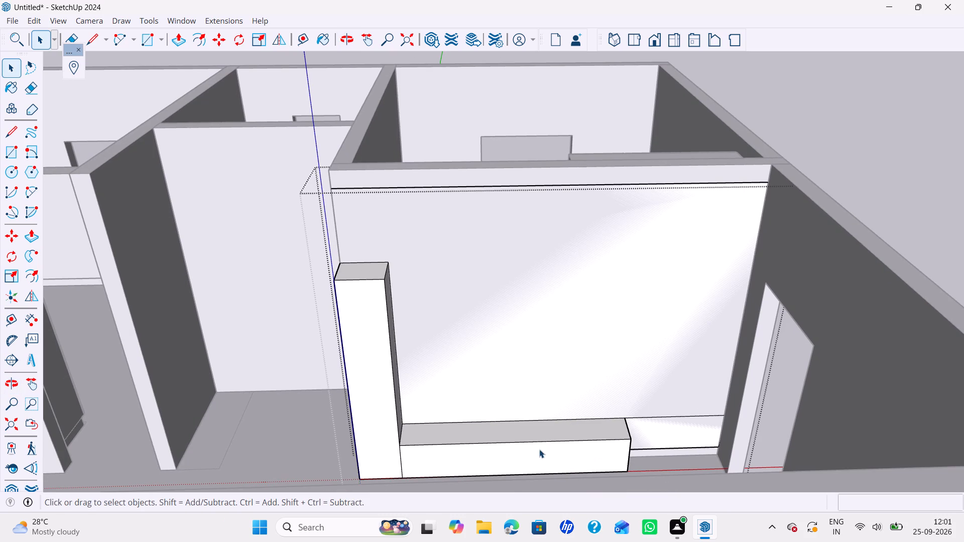
{"action": "scroll", "coordinate": [794, 526], "scroll_direction": "up", "scroll_amount": 2}
{"action": "middle_click_drag", "start_coordinate": [793, 528], "coordinate": [780, 541]}
{"action": "scroll", "coordinate": [761, 507], "scroll_direction": "down", "scroll_amount": 3}
{"action": "middle_click_drag", "start_coordinate": [755, 506], "coordinate": [729, 482], "text": "shift"}
{"action": "middle_click_drag", "start_coordinate": [669, 429], "coordinate": [577, 364]}
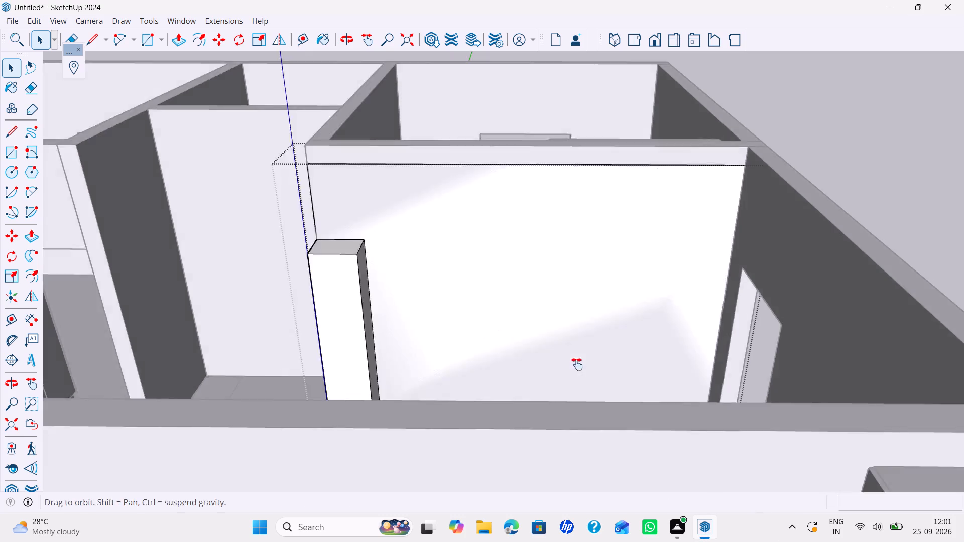
{"action": "middle_click_drag", "start_coordinate": [577, 364], "coordinate": [574, 363]}
{"action": "middle_click_drag", "start_coordinate": [577, 366], "coordinate": [567, 431]}
{"action": "middle_click_drag", "start_coordinate": [559, 346], "coordinate": [573, 375], "text": "shift"}
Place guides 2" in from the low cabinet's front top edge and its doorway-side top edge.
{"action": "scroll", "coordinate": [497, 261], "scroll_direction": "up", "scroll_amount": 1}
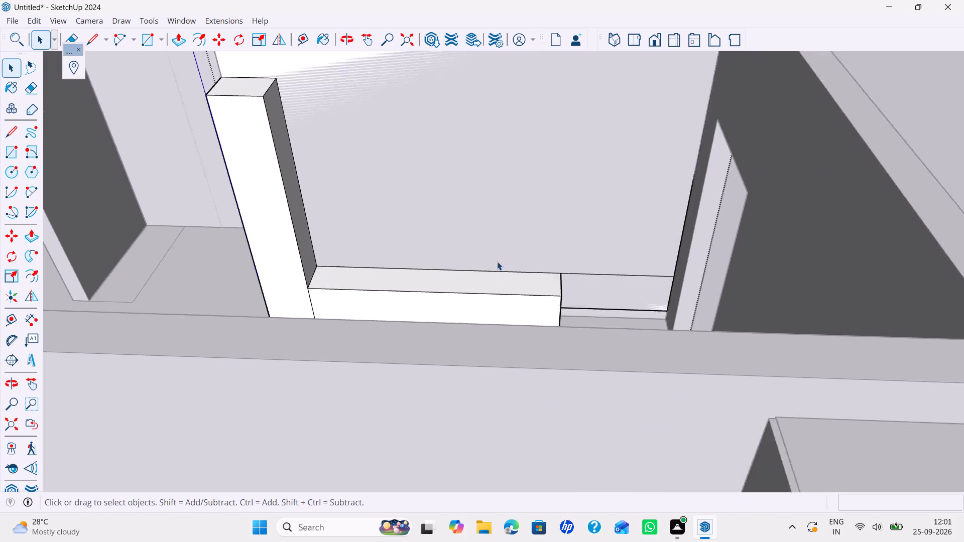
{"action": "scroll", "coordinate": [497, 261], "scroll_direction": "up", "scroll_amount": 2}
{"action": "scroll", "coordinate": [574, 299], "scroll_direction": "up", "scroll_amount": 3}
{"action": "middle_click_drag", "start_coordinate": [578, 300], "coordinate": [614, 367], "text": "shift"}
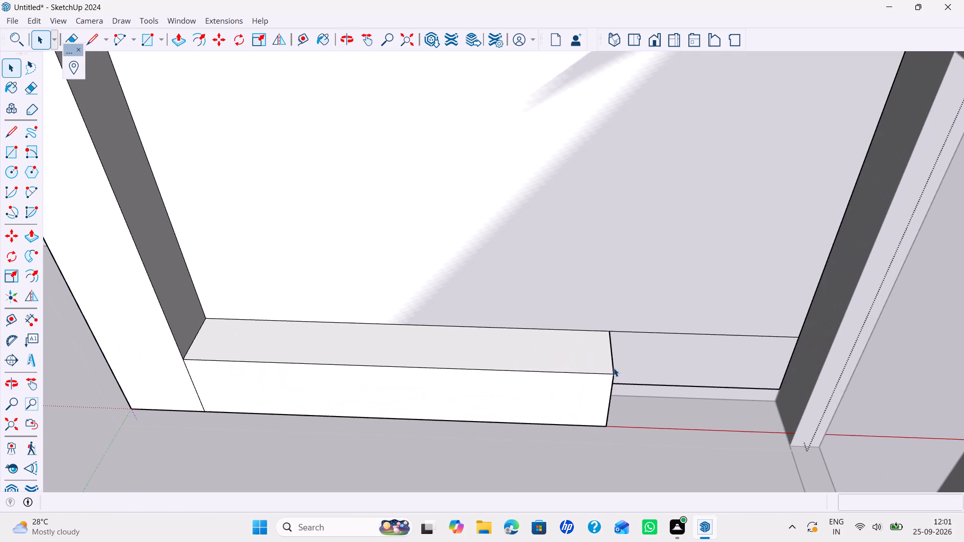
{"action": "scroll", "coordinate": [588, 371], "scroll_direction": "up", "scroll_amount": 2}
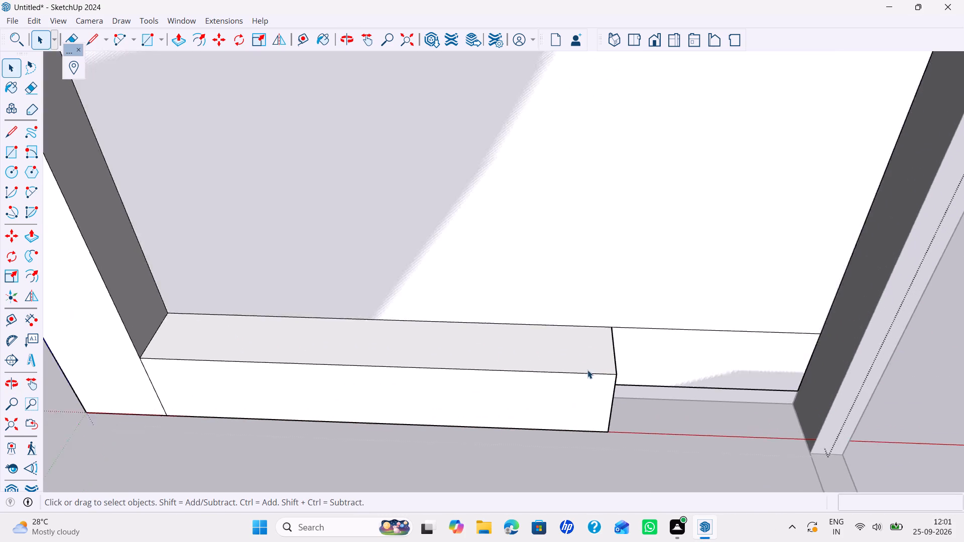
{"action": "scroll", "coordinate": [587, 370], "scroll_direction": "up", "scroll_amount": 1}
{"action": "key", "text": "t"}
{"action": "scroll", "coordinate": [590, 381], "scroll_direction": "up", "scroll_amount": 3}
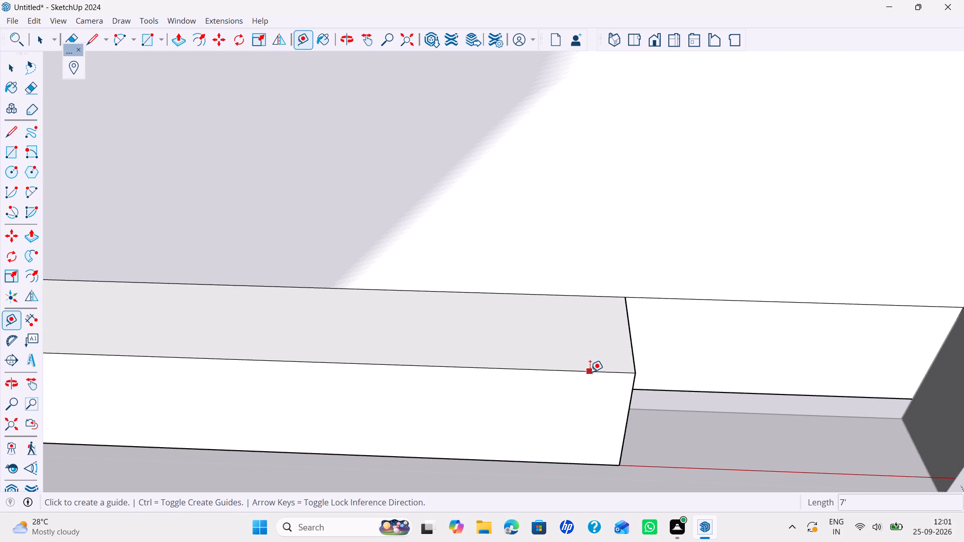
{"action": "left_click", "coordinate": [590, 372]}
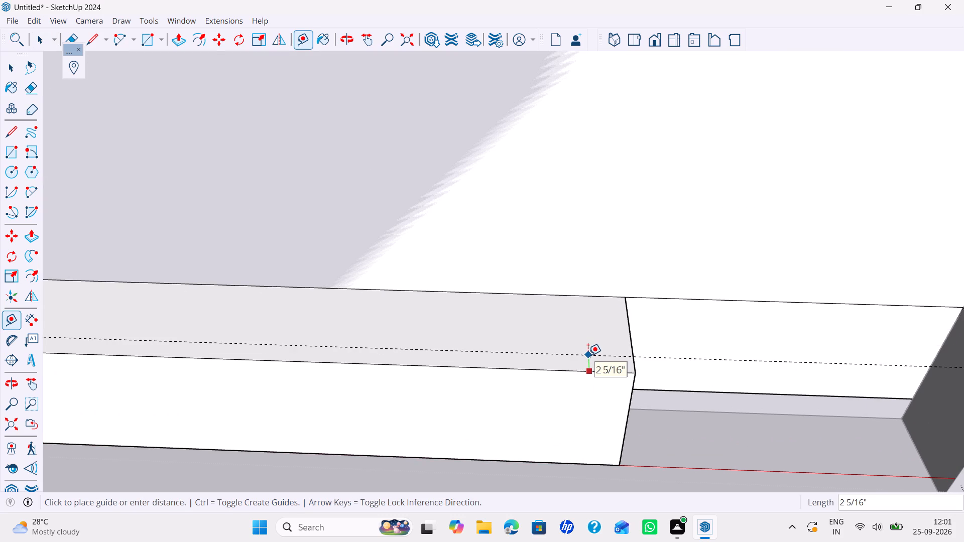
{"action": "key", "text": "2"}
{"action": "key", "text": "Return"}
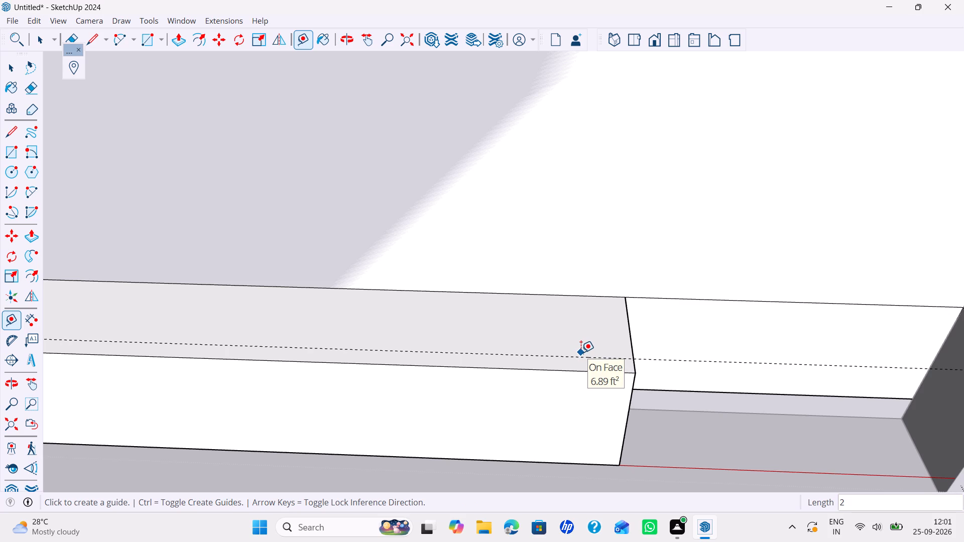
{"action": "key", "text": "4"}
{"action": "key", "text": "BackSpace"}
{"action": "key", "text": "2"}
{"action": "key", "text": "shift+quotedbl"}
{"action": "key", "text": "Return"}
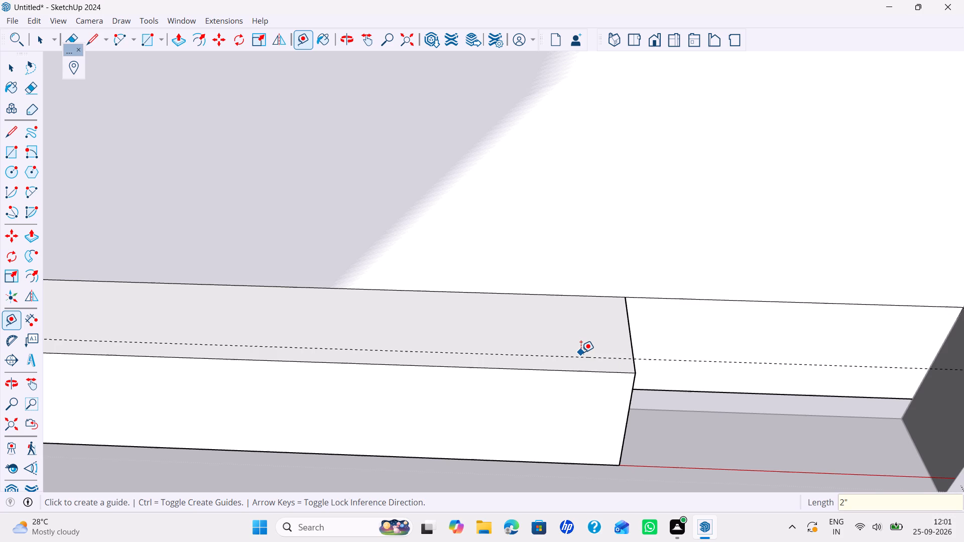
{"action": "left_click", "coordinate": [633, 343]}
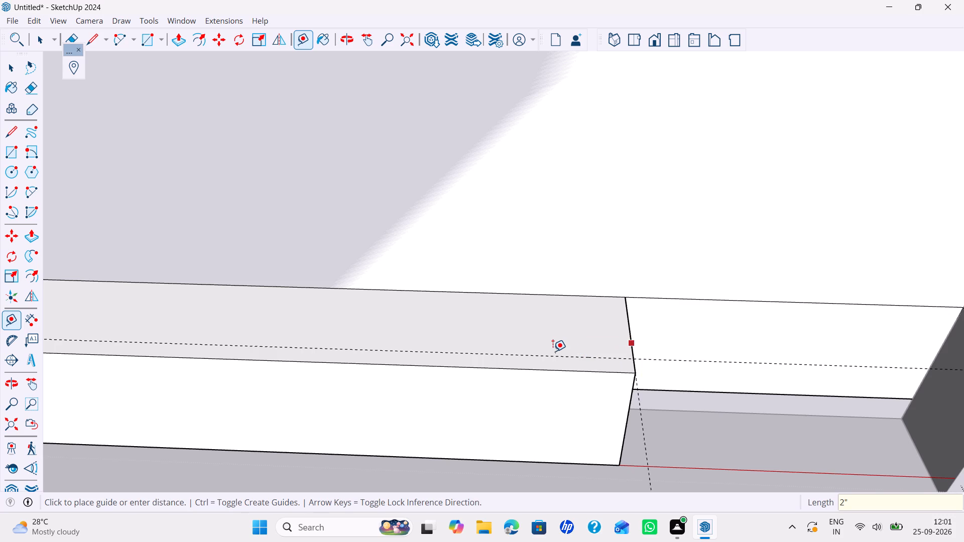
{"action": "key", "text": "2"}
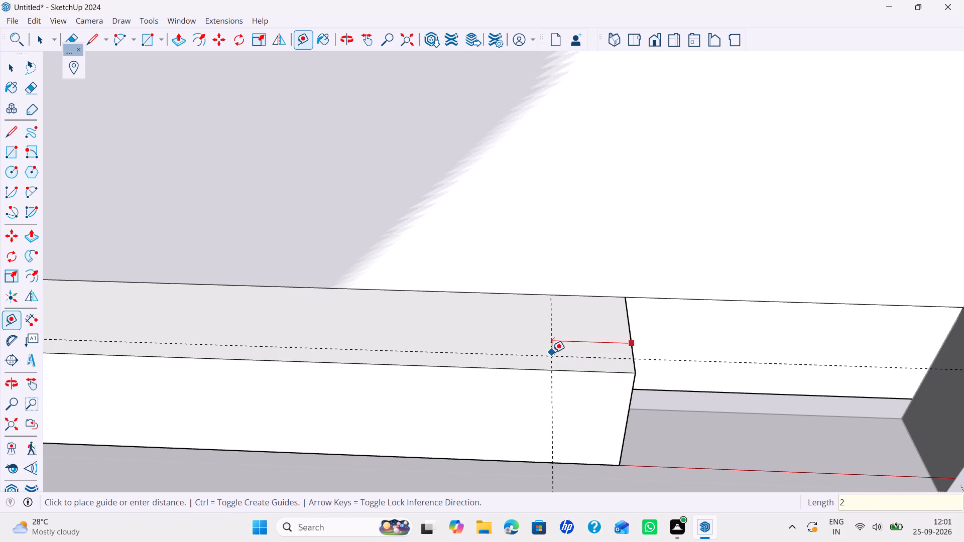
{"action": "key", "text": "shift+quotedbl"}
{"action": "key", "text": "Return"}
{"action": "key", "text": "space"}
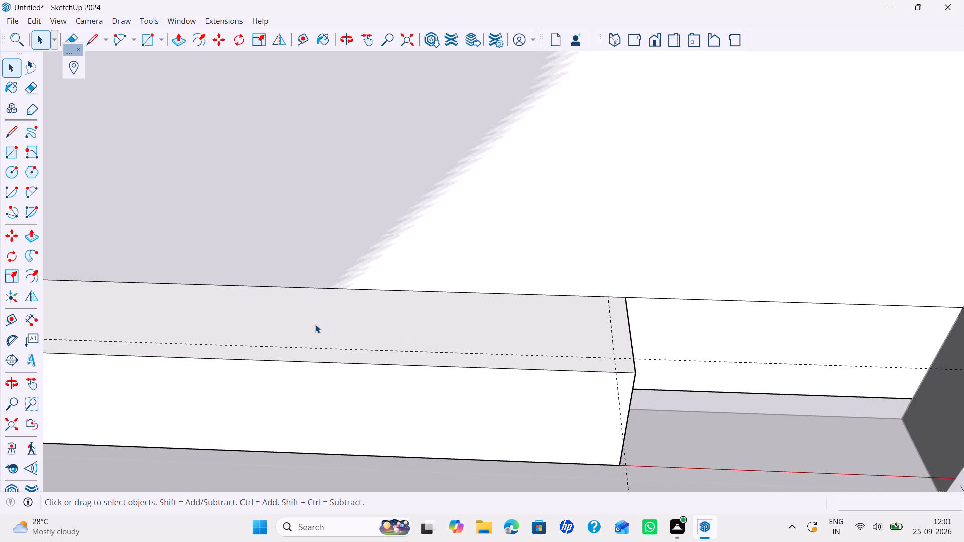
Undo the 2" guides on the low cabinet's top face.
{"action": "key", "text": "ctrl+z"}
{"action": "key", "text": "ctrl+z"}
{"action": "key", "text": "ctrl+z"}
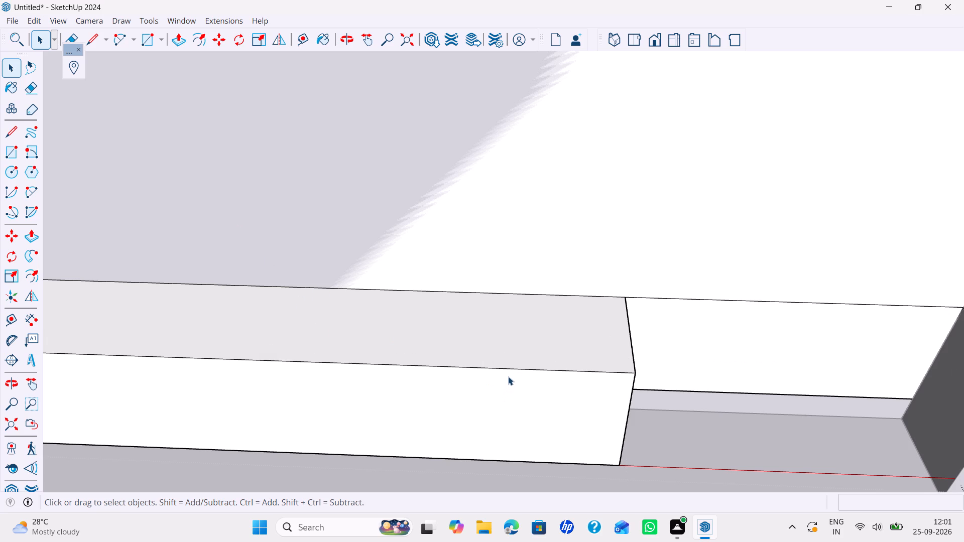
Place guides 4" in from the low cabinet's front top edge and its doorway-side top edge.
{"action": "key", "text": "t"}
{"action": "left_click", "coordinate": [501, 368]}
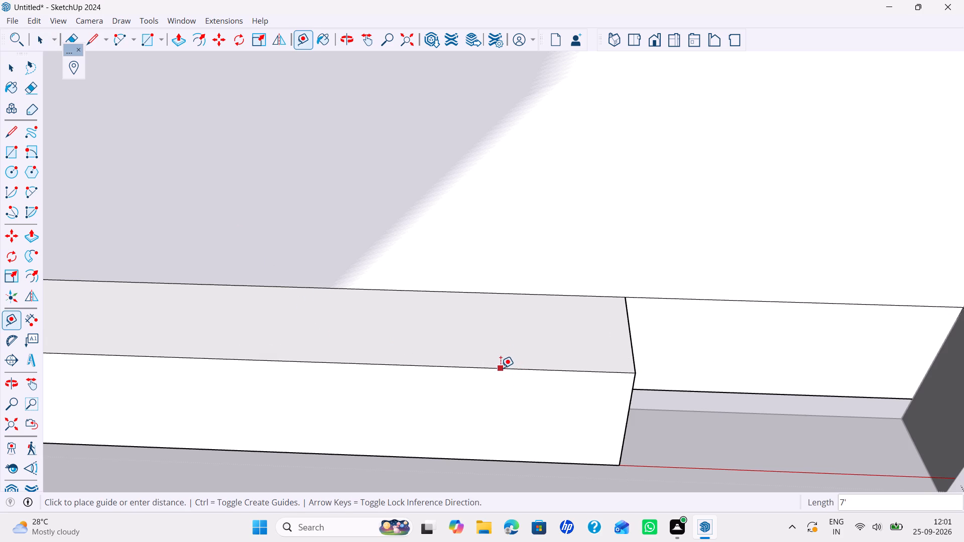
{"action": "type", "text": "4\""}
{"action": "key", "text": "Return"}
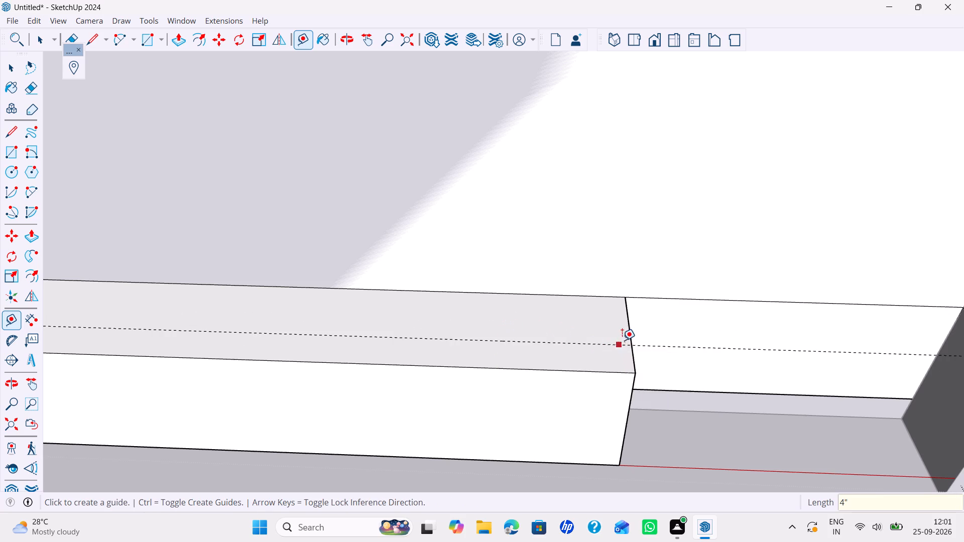
{"action": "left_click", "coordinate": [631, 330]}
{"action": "type", "text": "4\""}
{"action": "key", "text": "Return"}
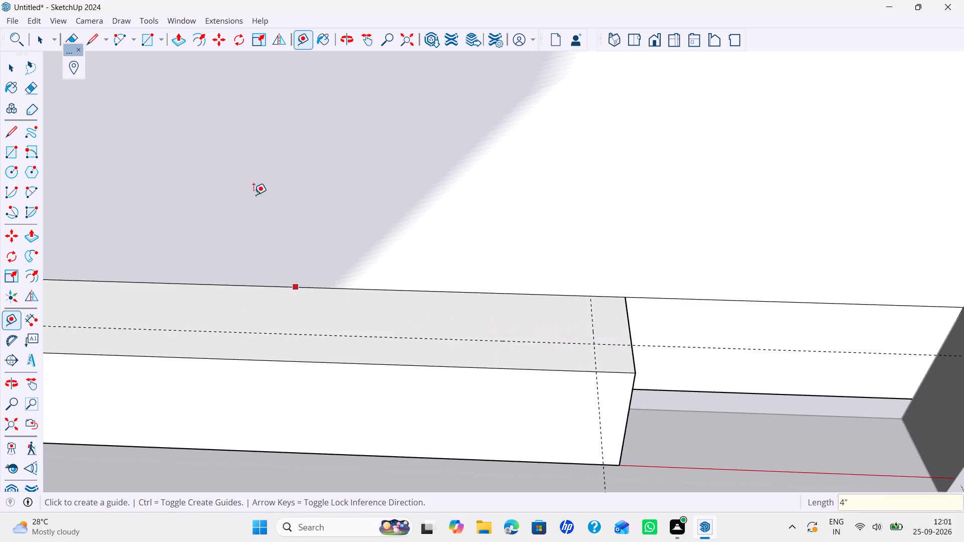
Draw an arc about 5 11/16" across the low cabinet's doorway-side top corner, between the 4" guides' crossings with its front and end edges.
{"action": "scroll", "coordinate": [208, 188], "scroll_direction": "up", "scroll_amount": 2}
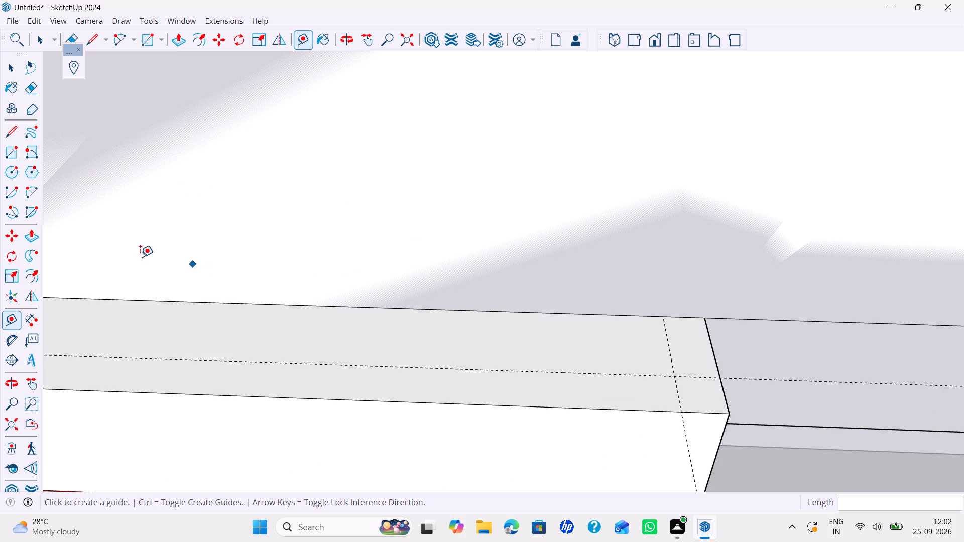
{"action": "left_click", "coordinate": [30, 188]}
{"action": "scroll", "coordinate": [646, 475], "scroll_direction": "down", "scroll_amount": 3}
{"action": "middle_click_drag", "start_coordinate": [632, 460], "coordinate": [467, 378]}
{"action": "middle_click_drag", "start_coordinate": [472, 381], "coordinate": [516, 413]}
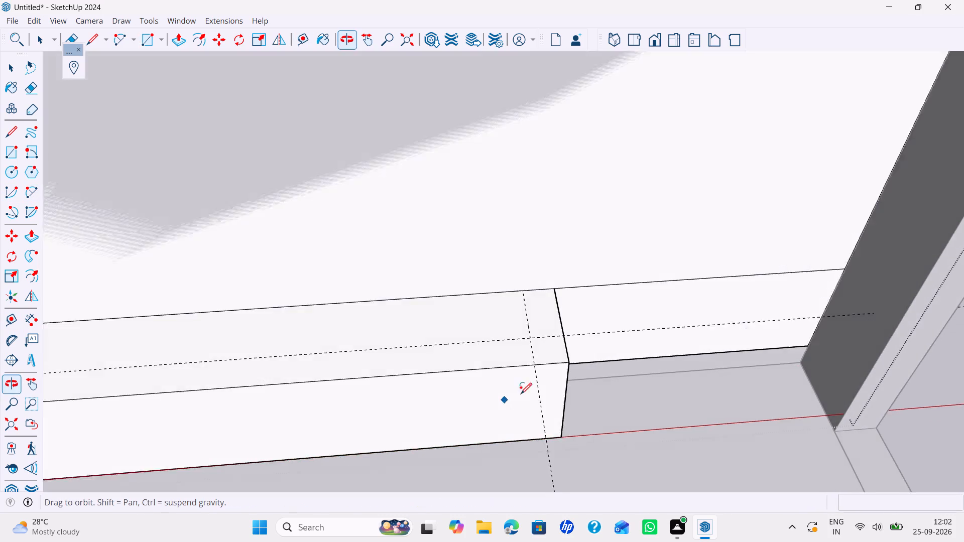
{"action": "left_click", "coordinate": [539, 368]}
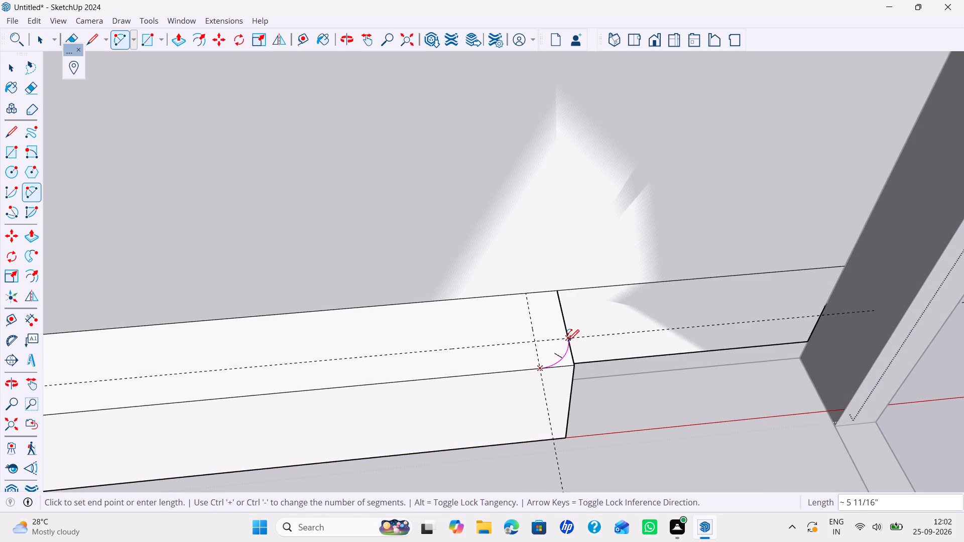
{"action": "double_click", "coordinate": [568, 341]}
Push the corner piece outside the arc down through the low cabinet's full height to round its doorway-side corner.
{"action": "key", "text": "space"}
{"action": "key", "text": "p"}
{"action": "left_click", "coordinate": [565, 363]}
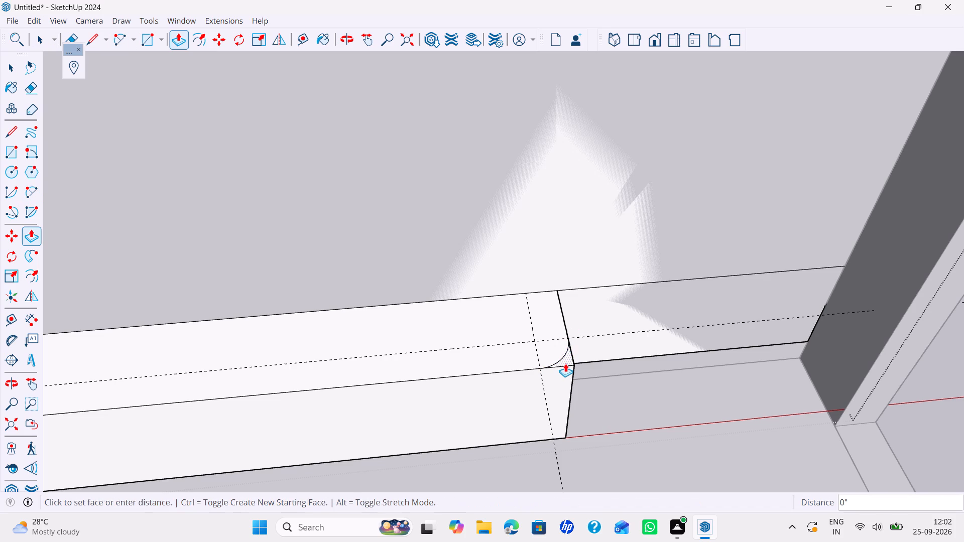
{"action": "left_click", "coordinate": [565, 363]}
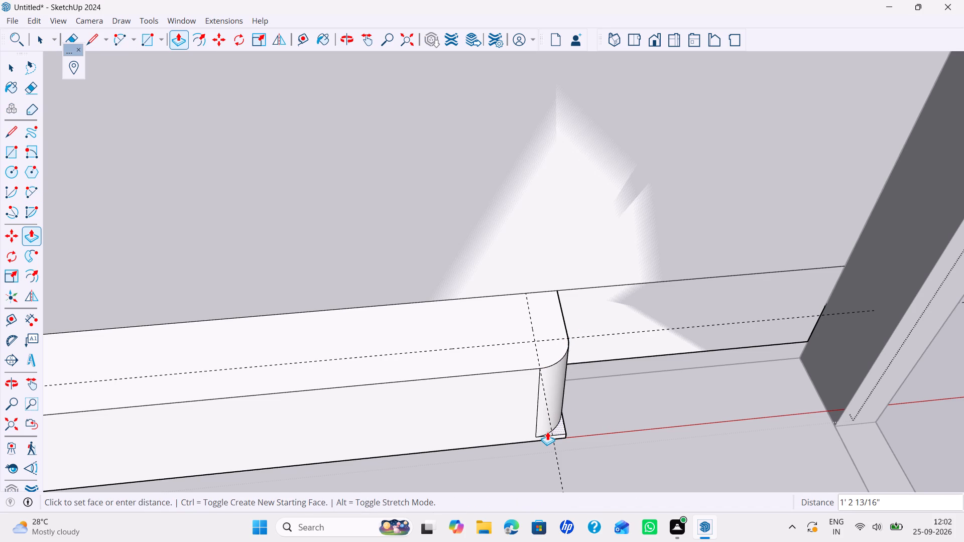
{"action": "left_click", "coordinate": [539, 448]}
{"action": "key", "text": "space"}
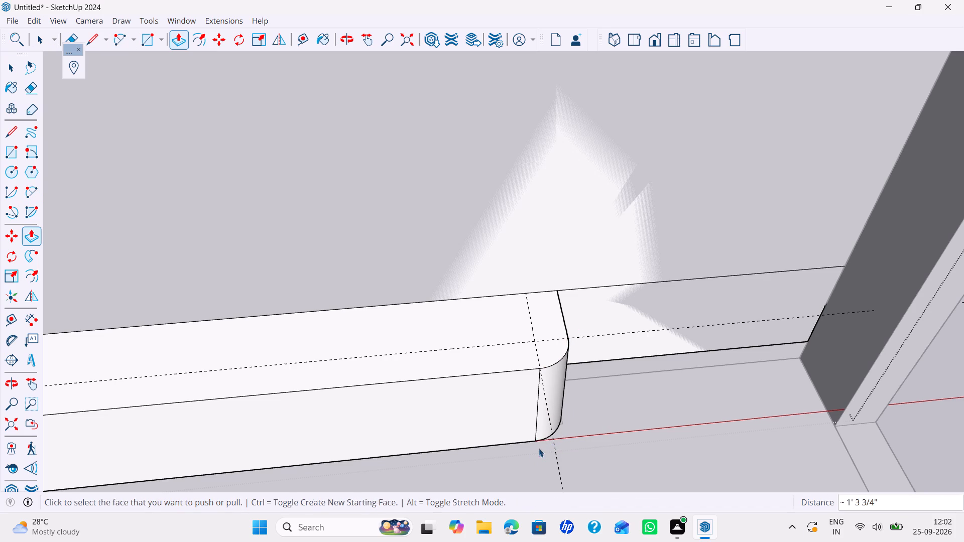
Erase the two 4" guides on the low cabinet's top face.
{"action": "key", "text": "e"}
{"action": "left_click_drag", "start_coordinate": [549, 451], "coordinate": [587, 442]}
{"action": "left_click_drag", "start_coordinate": [602, 375], "coordinate": [598, 333]}
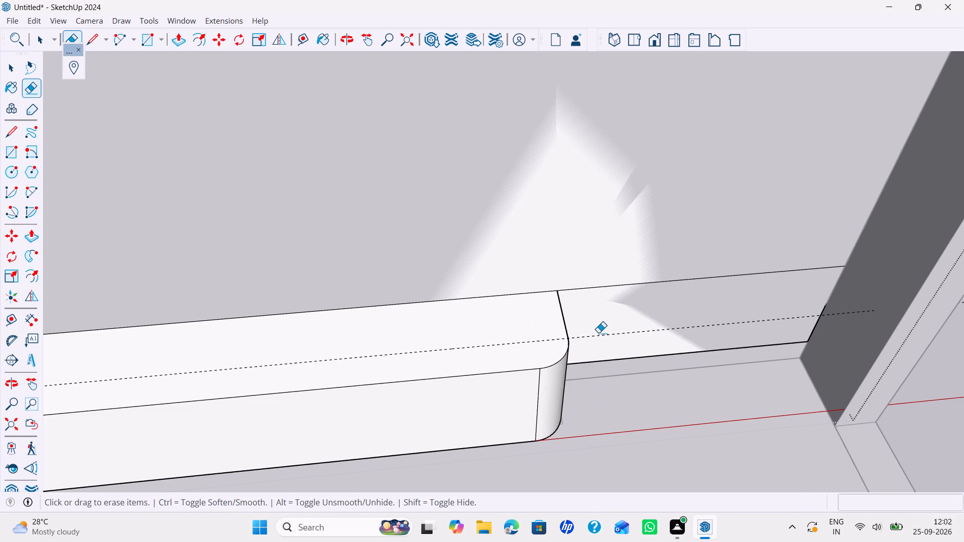
{"action": "left_click_drag", "start_coordinate": [598, 333], "coordinate": [598, 332]}
{"action": "key", "text": "ctrl+z"}
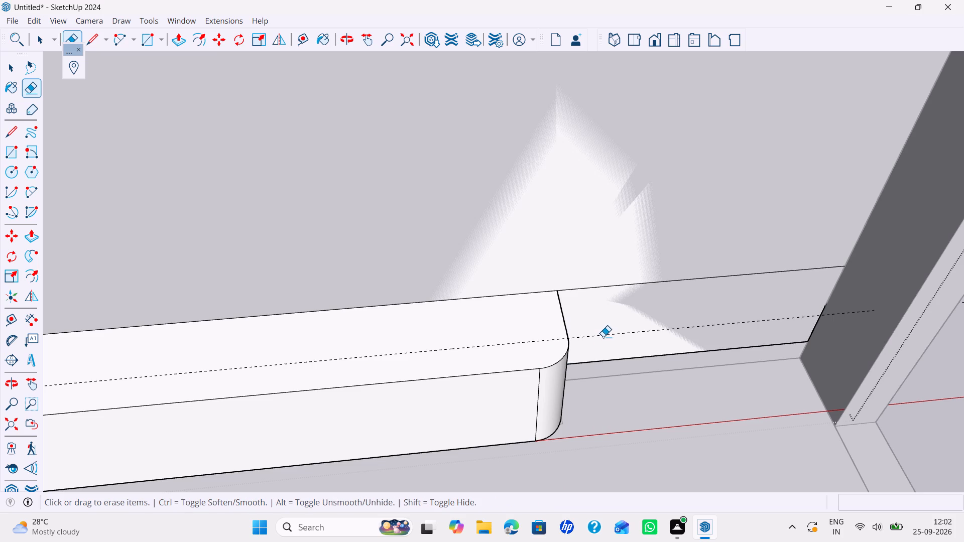
{"action": "left_click", "coordinate": [604, 333]}
{"action": "left_click_drag", "start_coordinate": [606, 334], "coordinate": [607, 329]}
Erase the leftover horizontal edge on the panel wall between the low cabinet and the doorway-side wall.
{"action": "scroll", "coordinate": [607, 330], "scroll_direction": "down", "scroll_amount": 4}
{"action": "middle_click_drag", "start_coordinate": [607, 334], "coordinate": [606, 362], "text": "shift"}
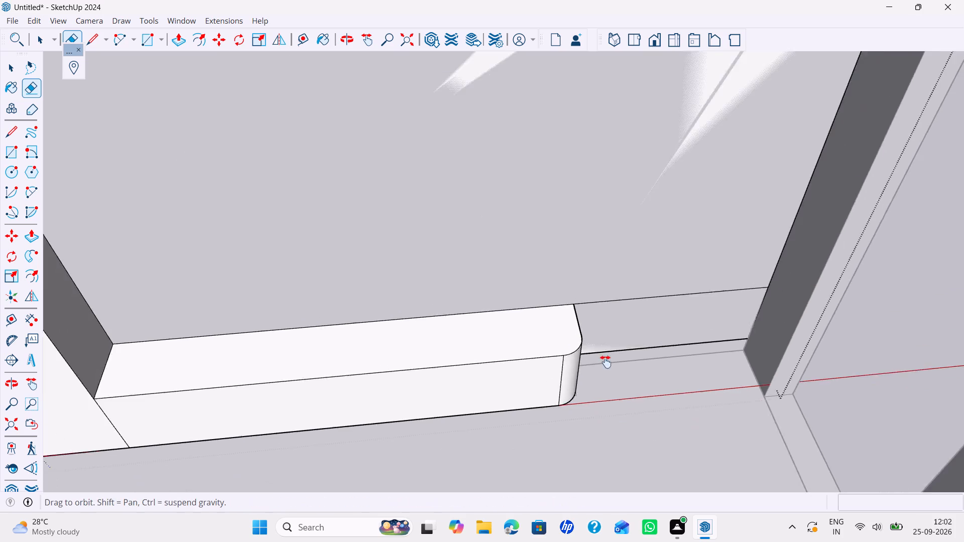
{"action": "middle_click_drag", "start_coordinate": [606, 362], "coordinate": [606, 400], "text": "shift"}
{"action": "left_click_drag", "start_coordinate": [611, 396], "coordinate": [613, 354]}
Pull the hall's panel wall face outward 0.1" with Push/Pull.
{"action": "scroll", "coordinate": [612, 362], "scroll_direction": "down", "scroll_amount": 6}
{"action": "middle_click_drag", "start_coordinate": [612, 373], "coordinate": [627, 416], "text": "shift"}
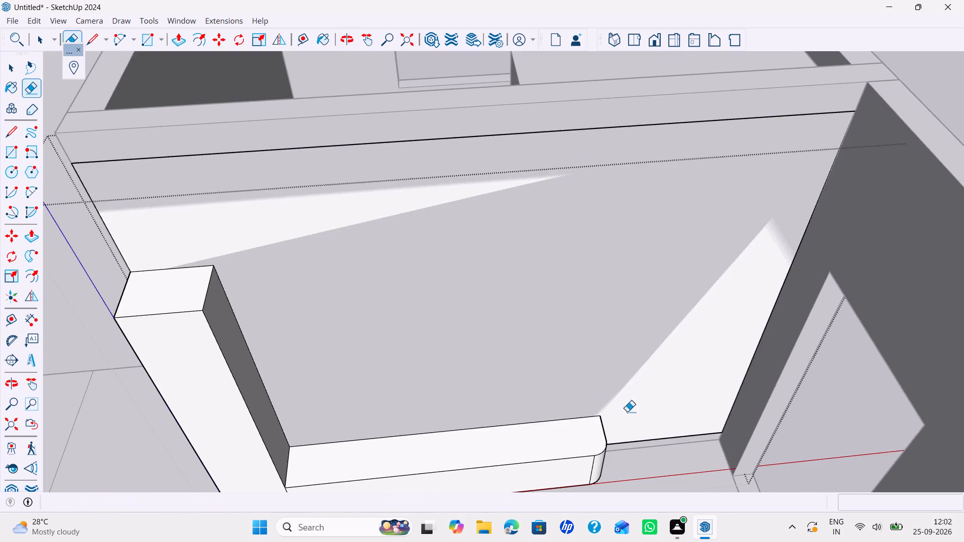
{"action": "middle_click_drag", "start_coordinate": [627, 412], "coordinate": [622, 383]}
{"action": "key", "text": "space"}
{"action": "key", "text": "p"}
{"action": "left_click", "coordinate": [624, 368]}
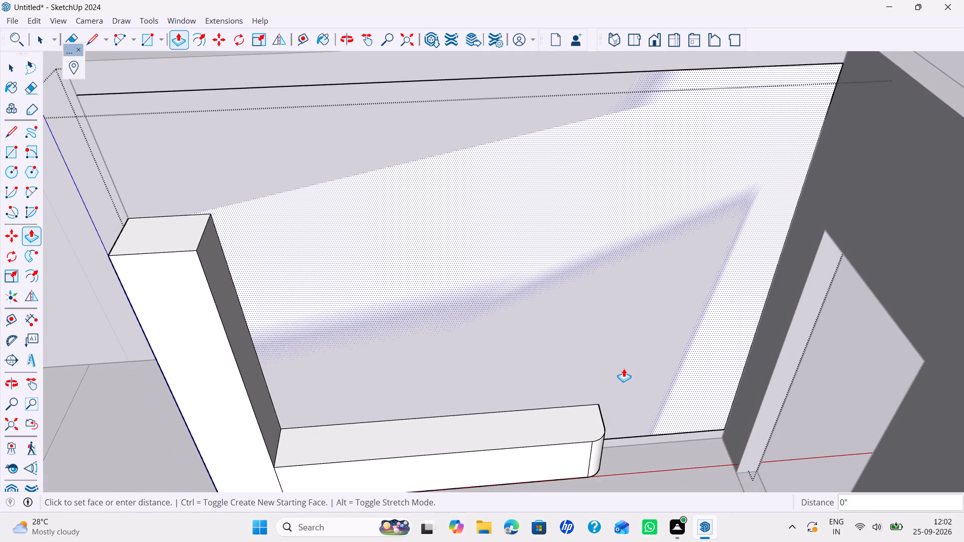
{"action": "type", "text": "0."}
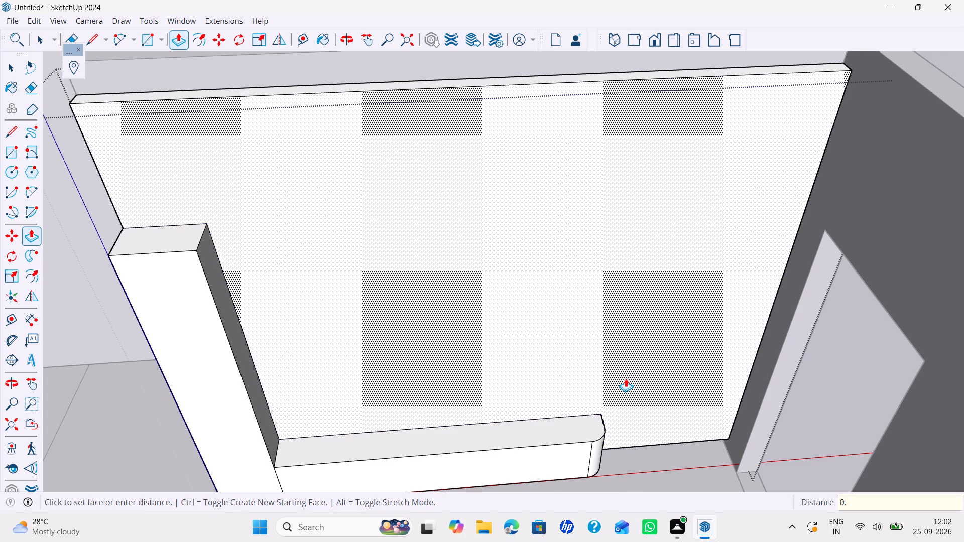
{"action": "type", "text": "1\""}
{"action": "key", "text": "Return"}
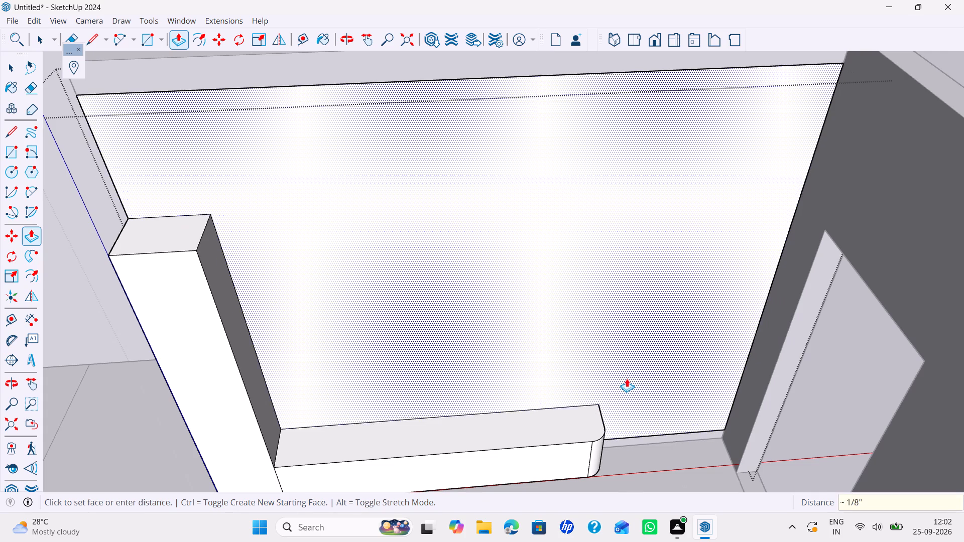
{"action": "key", "text": "space"}
Start a new empty nested group within the hall's panel wall group.
{"action": "scroll", "coordinate": [631, 381], "scroll_direction": "down", "scroll_amount": 5}
{"action": "scroll", "coordinate": [628, 383], "scroll_direction": "down", "scroll_amount": 1, "text": "shift"}
{"action": "middle_click_drag", "start_coordinate": [627, 383], "coordinate": [627, 430], "text": "shift"}
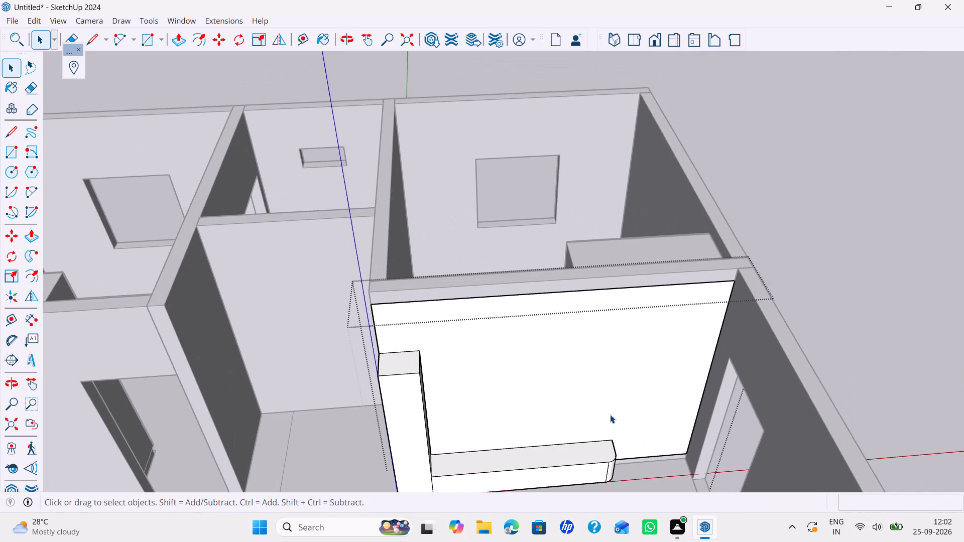
{"action": "middle_click_drag", "start_coordinate": [610, 415], "coordinate": [605, 414]}
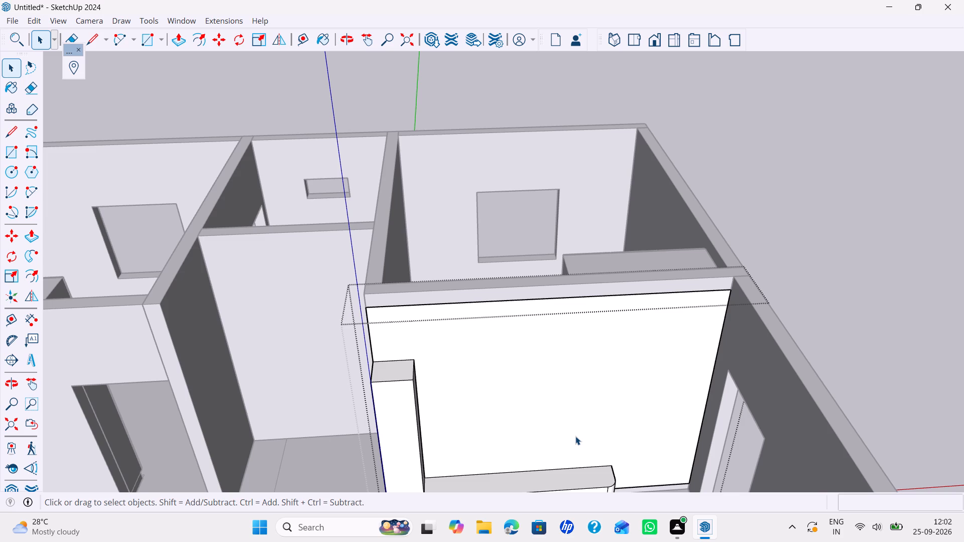
{"action": "scroll", "coordinate": [578, 438], "scroll_direction": "down", "scroll_amount": 2}
{"action": "middle_click_drag", "start_coordinate": [578, 438], "coordinate": [573, 406], "text": "shift"}
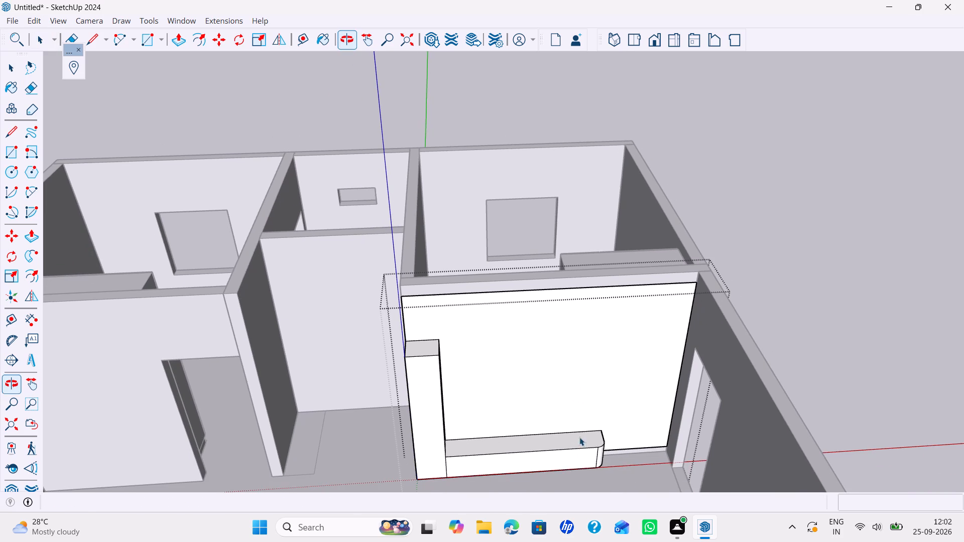
{"action": "key", "text": "space"}
{"action": "middle_click_drag", "start_coordinate": [581, 452], "coordinate": [545, 474]}
{"action": "middle_click_drag", "start_coordinate": [553, 443], "coordinate": [552, 393]}
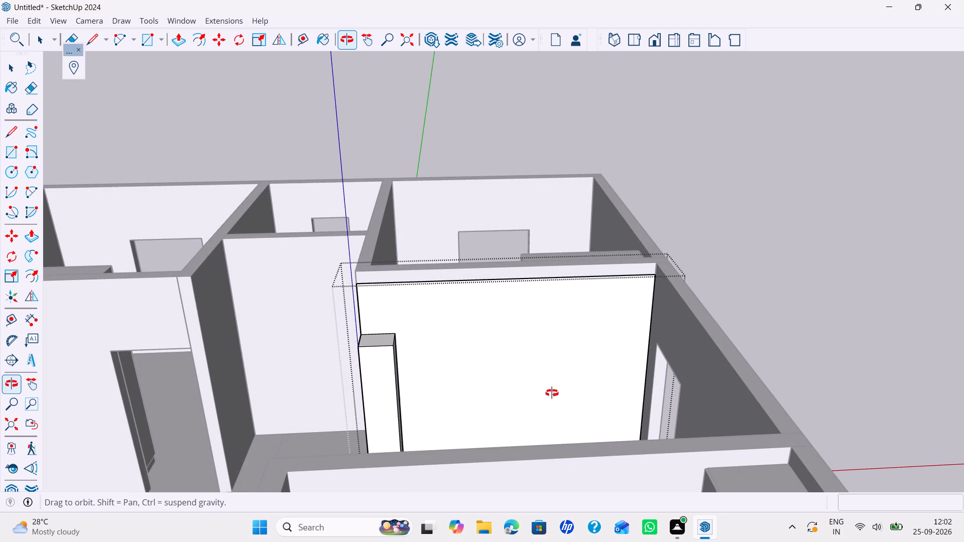
{"action": "middle_click_drag", "start_coordinate": [552, 393], "coordinate": [602, 340]}
{"action": "middle_click_drag", "start_coordinate": [604, 340], "coordinate": [615, 398]}
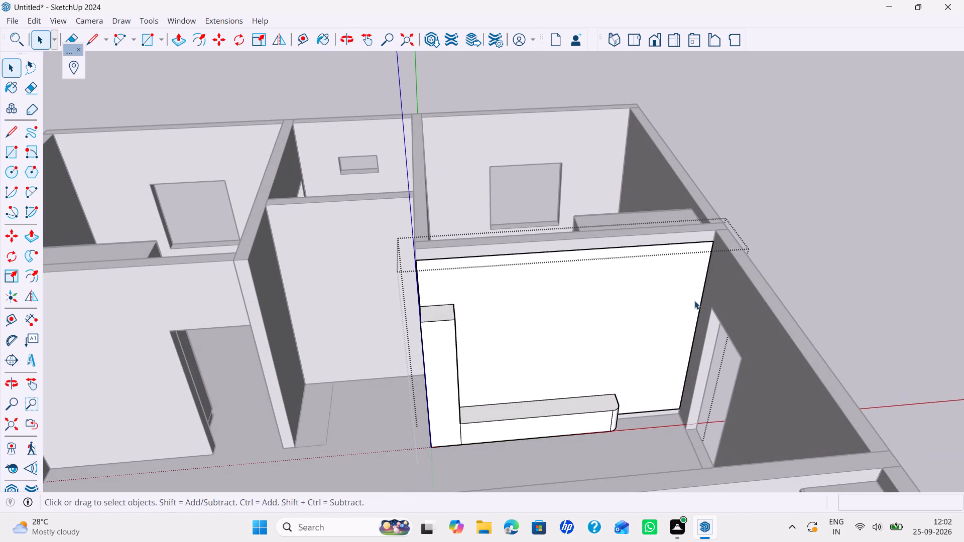
{"action": "right_click", "coordinate": [782, 232]}
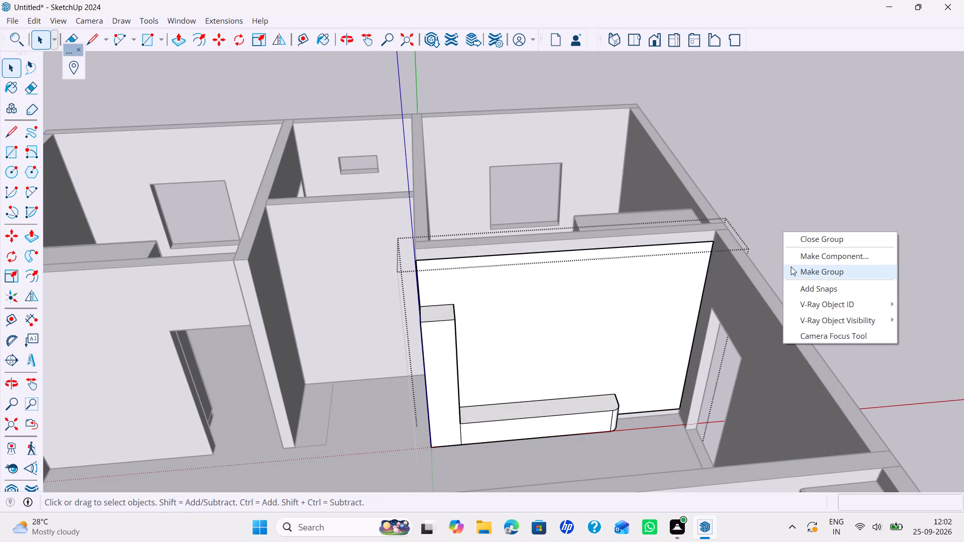
{"action": "left_click", "coordinate": [804, 271]}
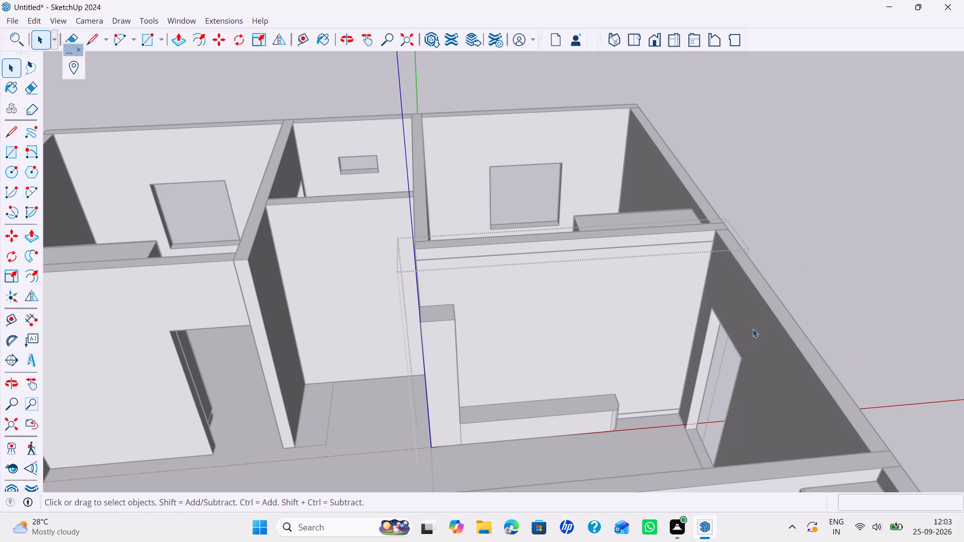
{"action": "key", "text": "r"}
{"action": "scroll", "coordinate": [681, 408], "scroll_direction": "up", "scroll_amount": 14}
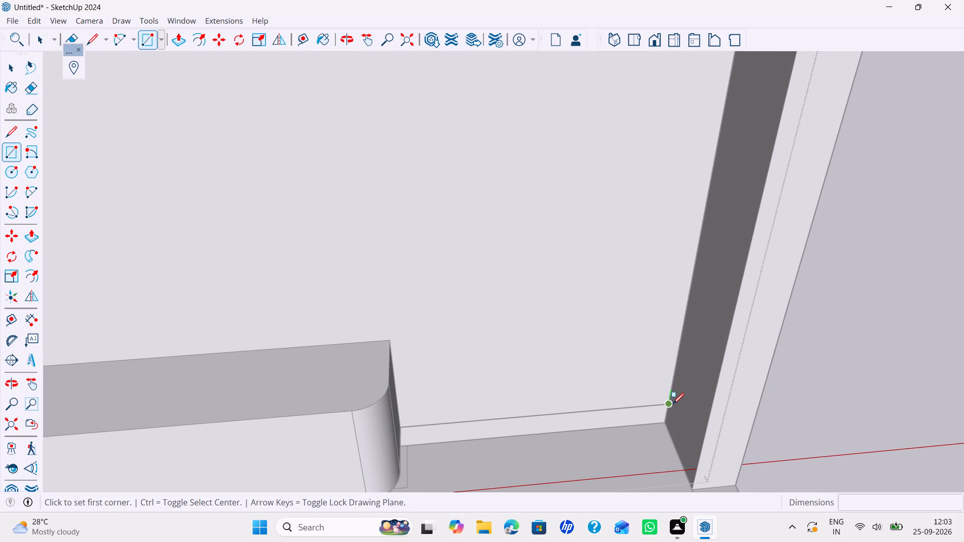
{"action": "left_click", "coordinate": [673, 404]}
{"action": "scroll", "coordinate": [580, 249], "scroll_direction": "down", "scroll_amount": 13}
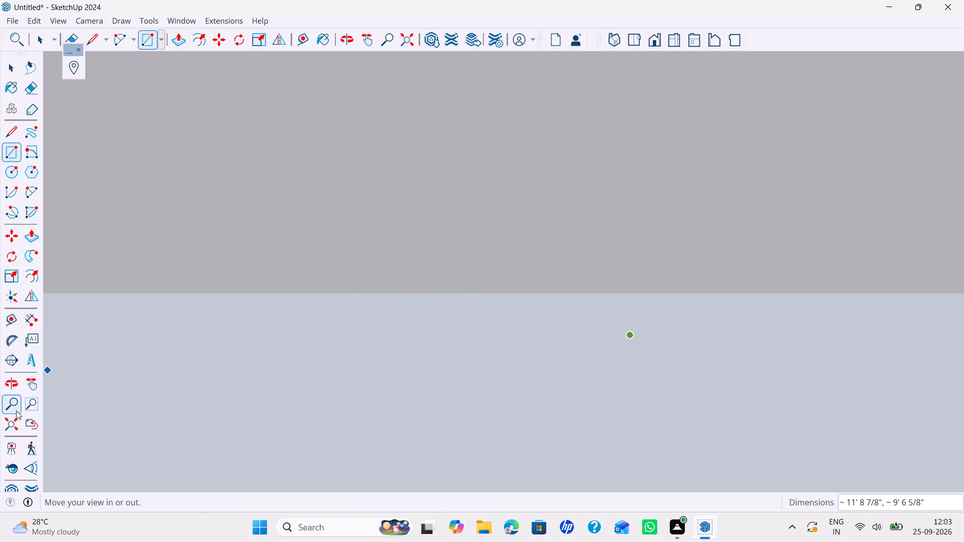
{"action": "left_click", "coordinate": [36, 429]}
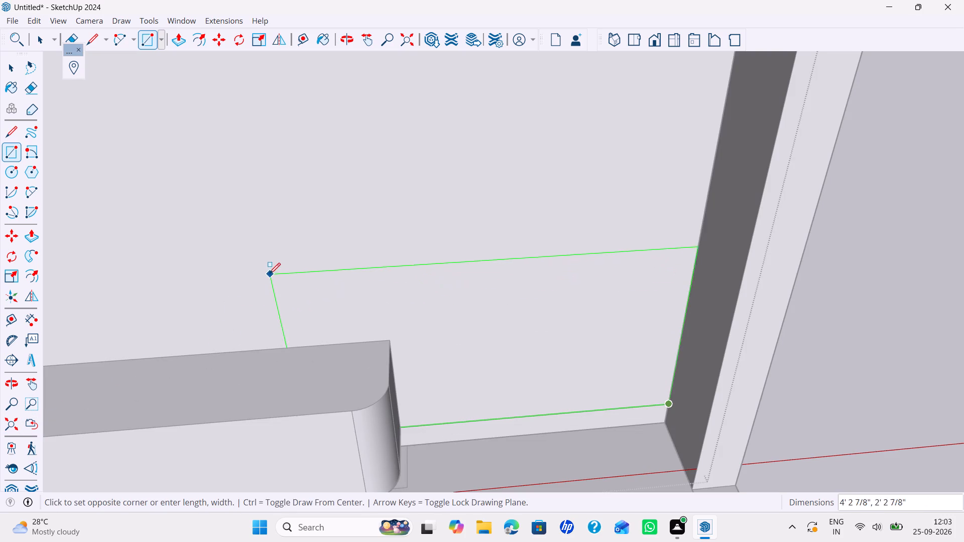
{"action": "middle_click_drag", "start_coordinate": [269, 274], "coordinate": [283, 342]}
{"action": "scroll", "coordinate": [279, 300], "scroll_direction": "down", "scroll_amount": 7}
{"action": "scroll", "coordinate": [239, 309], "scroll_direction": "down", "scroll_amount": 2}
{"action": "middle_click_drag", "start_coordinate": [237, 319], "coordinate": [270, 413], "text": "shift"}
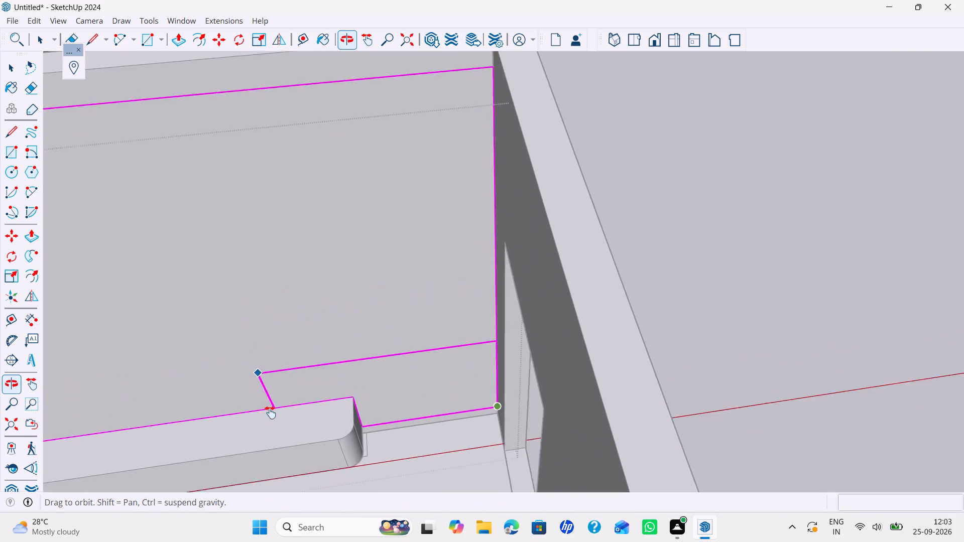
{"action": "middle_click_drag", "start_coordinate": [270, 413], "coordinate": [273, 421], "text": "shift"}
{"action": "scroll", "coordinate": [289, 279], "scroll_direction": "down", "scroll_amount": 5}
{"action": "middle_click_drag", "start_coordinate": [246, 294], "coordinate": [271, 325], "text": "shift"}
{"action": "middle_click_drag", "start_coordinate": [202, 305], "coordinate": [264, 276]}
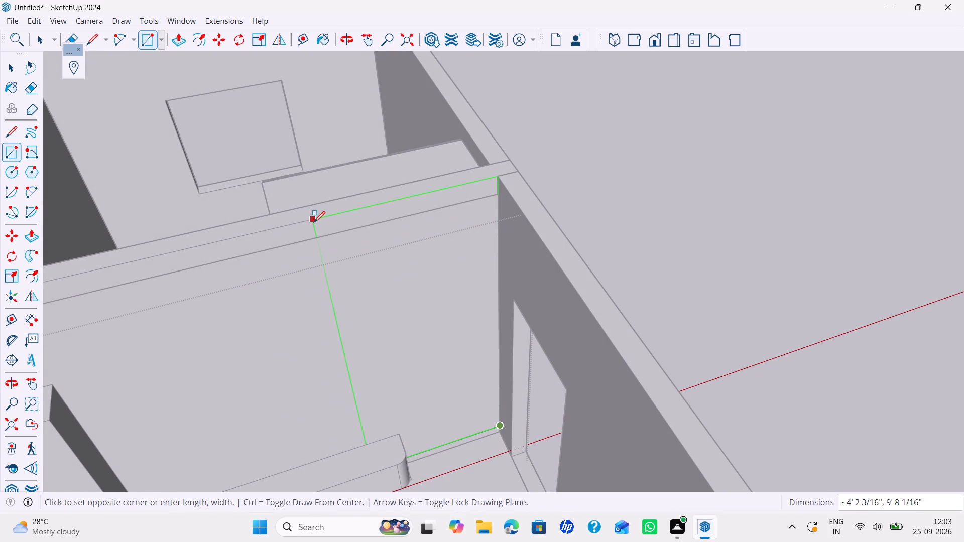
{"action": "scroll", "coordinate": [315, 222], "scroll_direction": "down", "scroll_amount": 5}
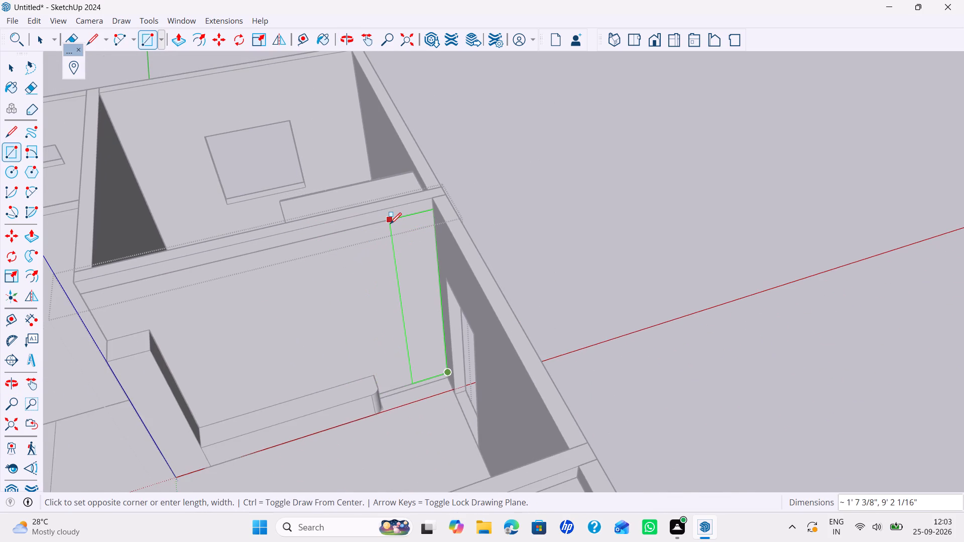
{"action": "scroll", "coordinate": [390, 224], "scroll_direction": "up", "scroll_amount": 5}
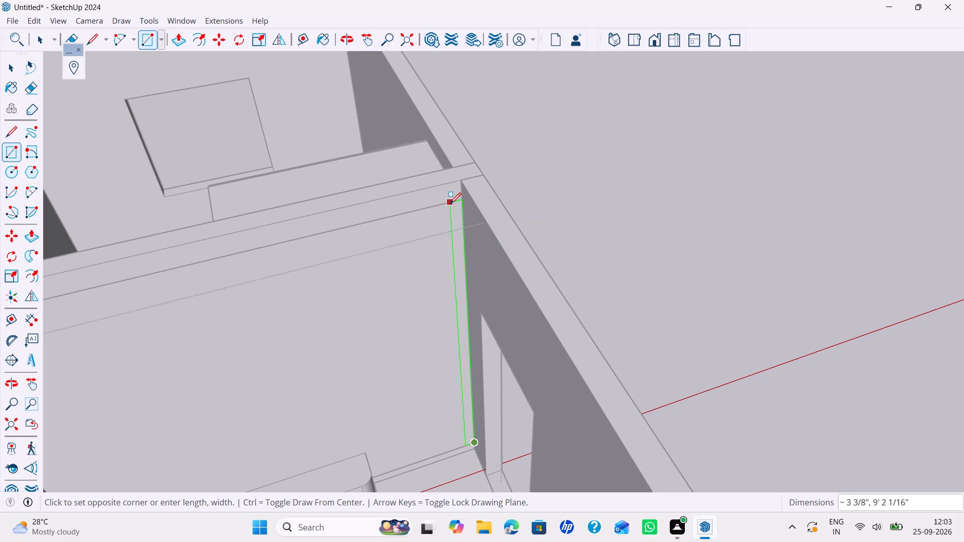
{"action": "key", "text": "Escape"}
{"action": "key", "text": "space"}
Draw a 1" by 5' upright rectangle on the panel wall, starting where the tall column's inner rear edge meets the low cabinet's top.
{"action": "scroll", "coordinate": [461, 211], "scroll_direction": "down", "scroll_amount": 5}
{"action": "middle_click_drag", "start_coordinate": [458, 234], "coordinate": [708, 236], "text": "shift"}
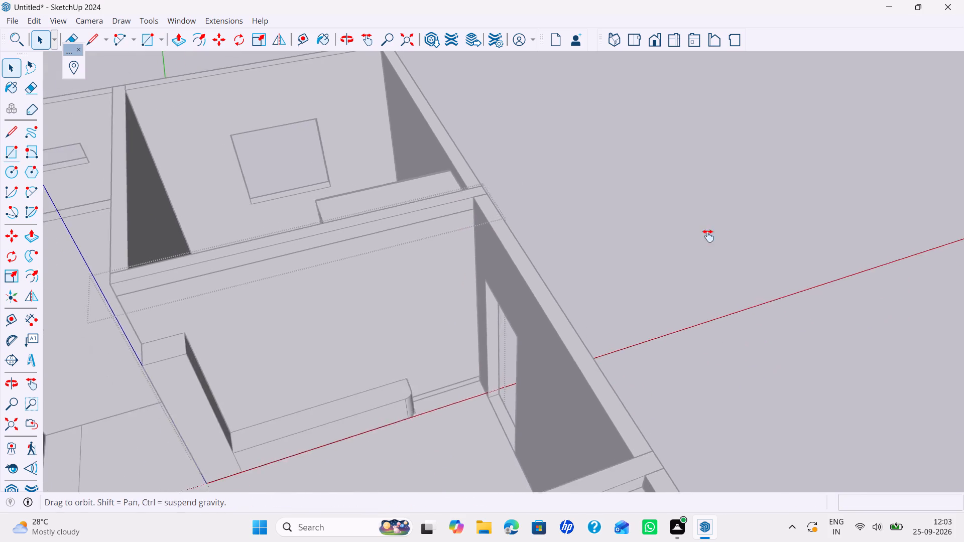
{"action": "middle_click_drag", "start_coordinate": [708, 236], "coordinate": [730, 238], "text": "shift"}
{"action": "middle_click_drag", "start_coordinate": [620, 275], "coordinate": [419, 269]}
{"action": "middle_click_drag", "start_coordinate": [419, 270], "coordinate": [489, 270], "text": "shift"}
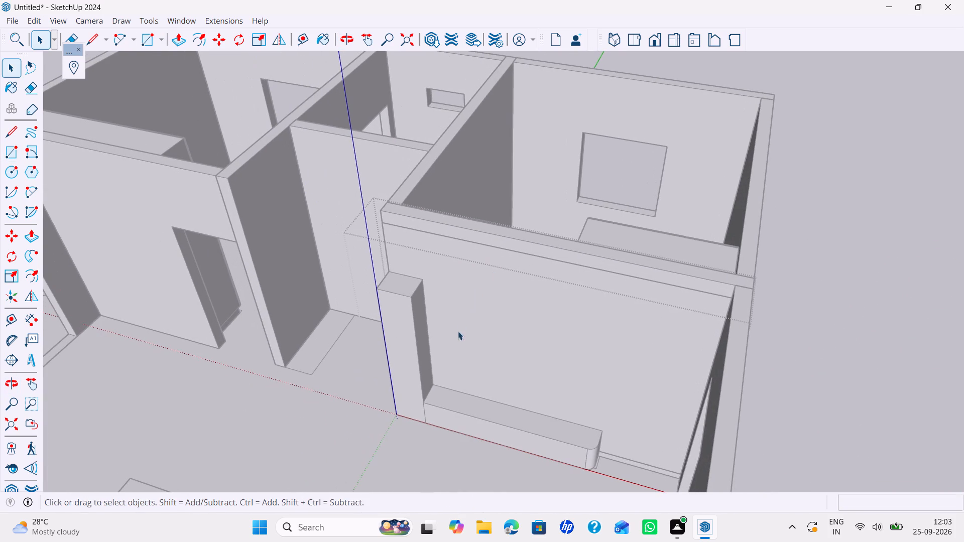
{"action": "key", "text": "r"}
{"action": "scroll", "coordinate": [432, 379], "scroll_direction": "up", "scroll_amount": 6}
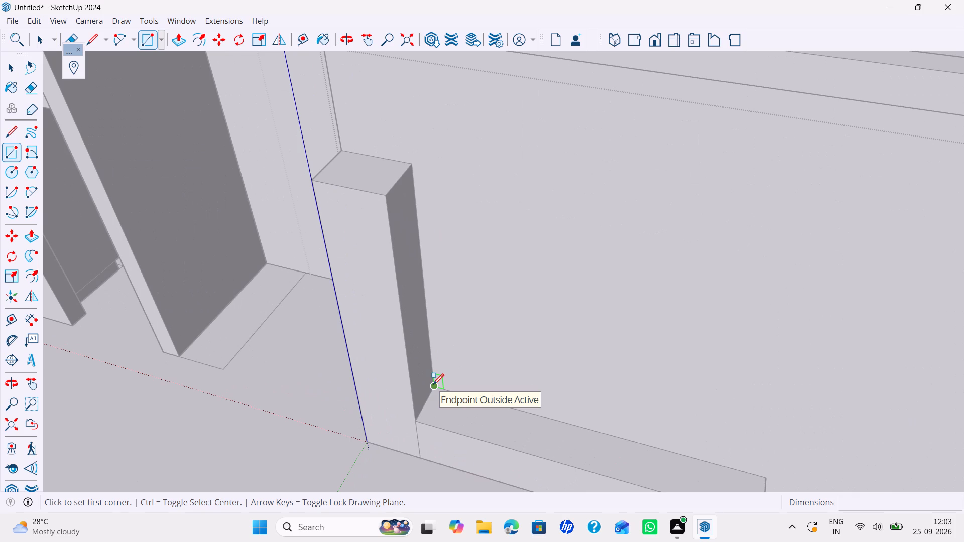
{"action": "left_click", "coordinate": [433, 385]}
{"action": "scroll", "coordinate": [470, 296], "scroll_direction": "down", "scroll_amount": 4}
{"action": "middle_click_drag", "start_coordinate": [463, 275], "coordinate": [485, 284]}
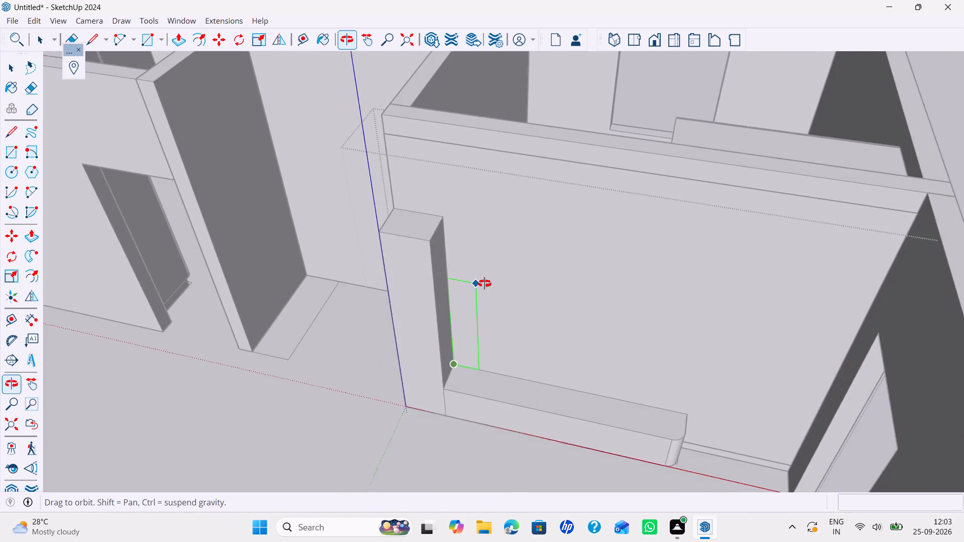
{"action": "middle_click_drag", "start_coordinate": [485, 284], "coordinate": [533, 254]}
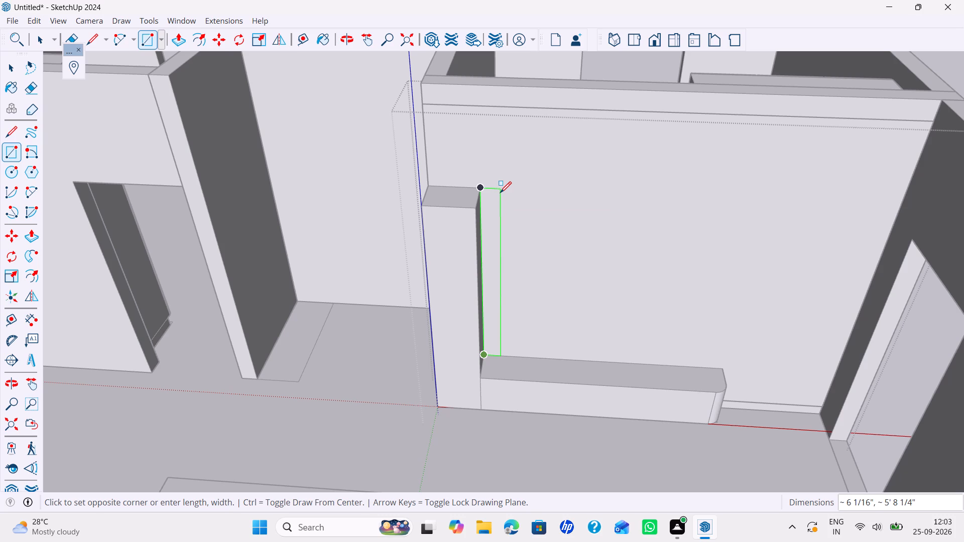
{"action": "type", "text": "1\",5'"}
{"action": "key", "text": "Return"}
{"action": "key", "text": "space"}
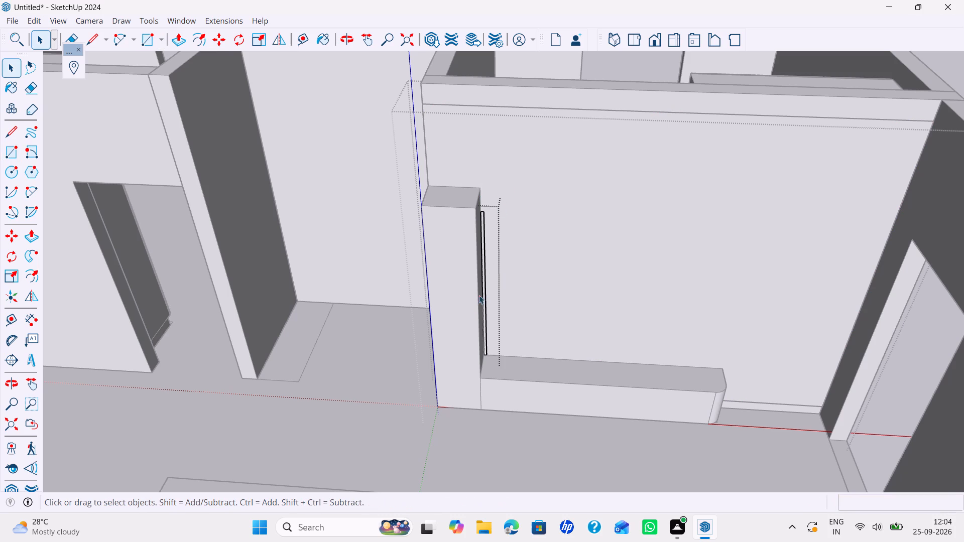
Pull the narrow vertical strip's face outward 0.2" from the panel wall with Push/Pull.
{"action": "key", "text": "p"}
{"action": "scroll", "coordinate": [479, 293], "scroll_direction": "up", "scroll_amount": 7}
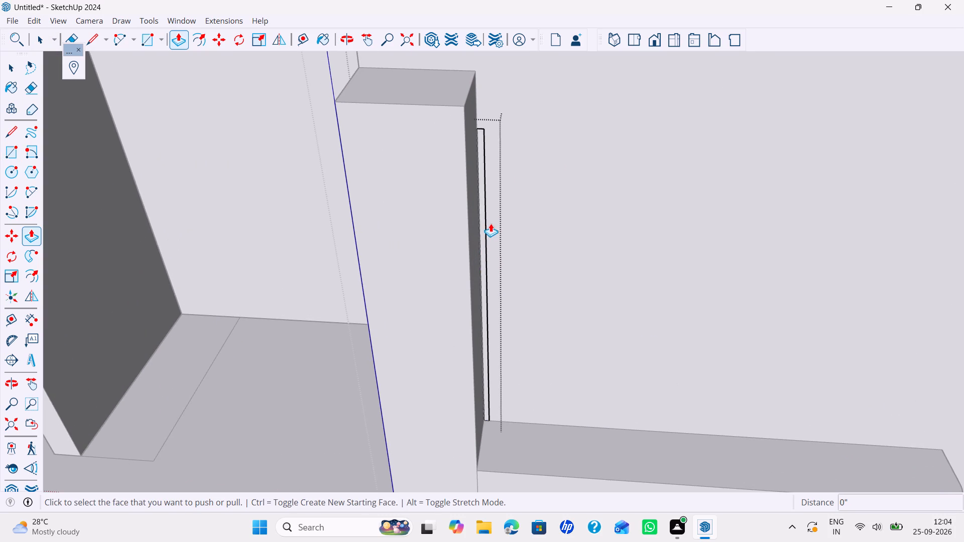
{"action": "left_click", "coordinate": [487, 226]}
{"action": "scroll", "coordinate": [460, 123], "scroll_direction": "up", "scroll_amount": 2}
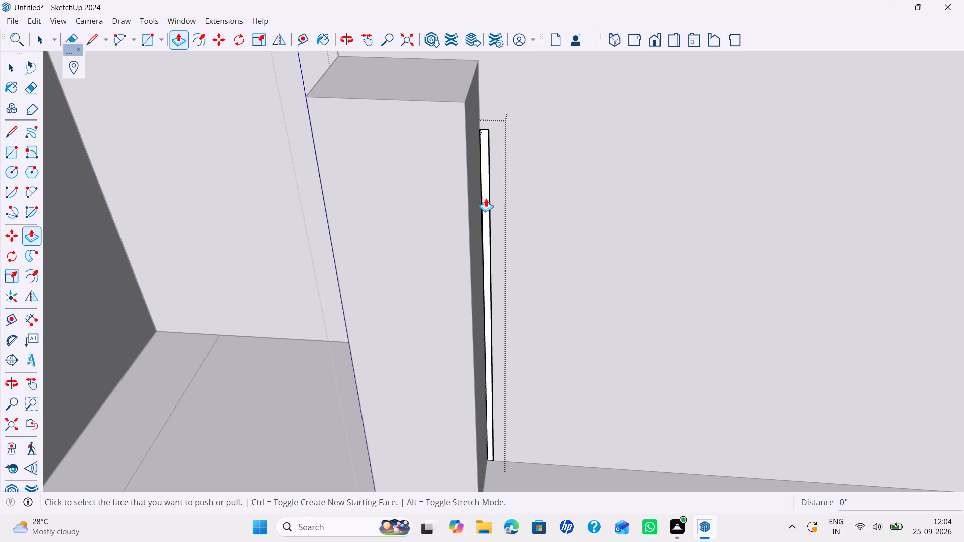
{"action": "left_click", "coordinate": [486, 198]}
{"action": "type", "text": "0."}
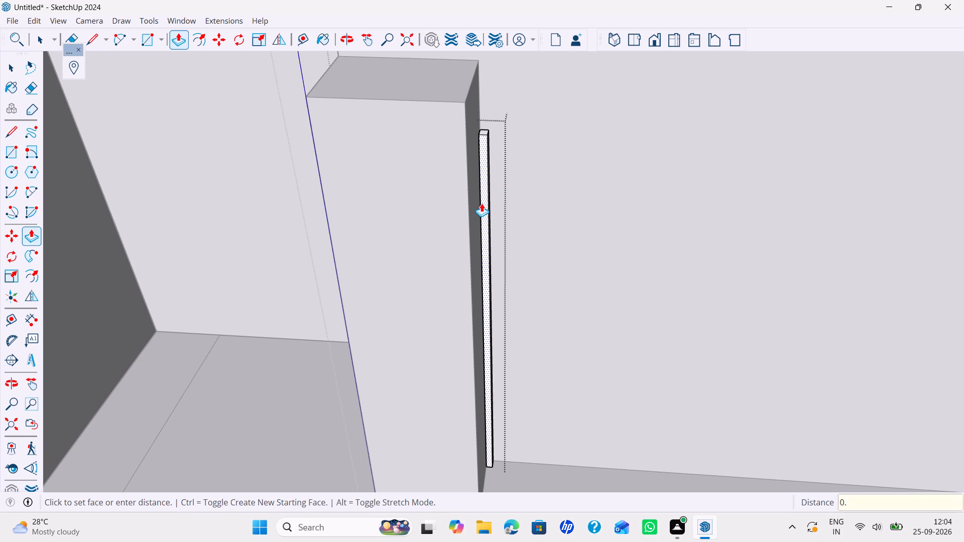
{"action": "type", "text": "2\""}
{"action": "key", "text": "Return"}
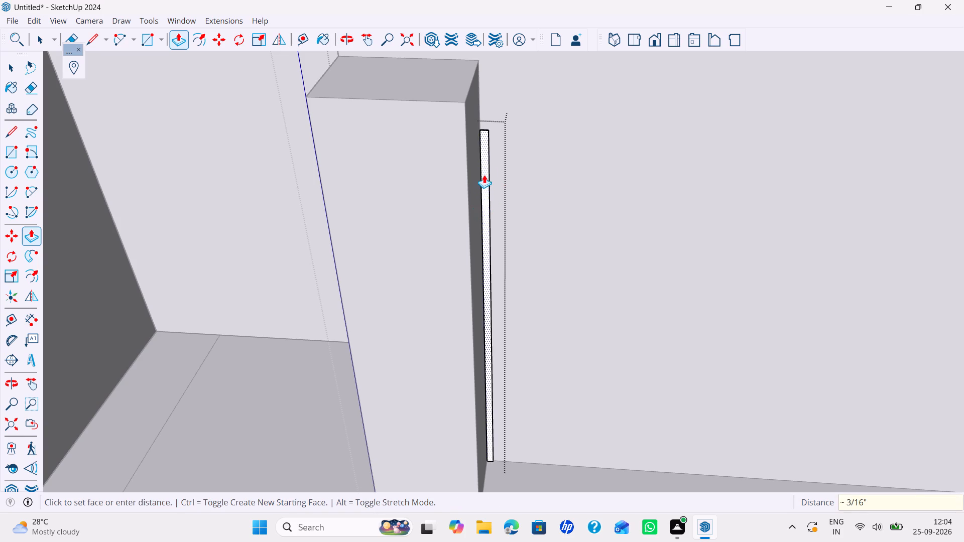
{"action": "scroll", "coordinate": [492, 151], "scroll_direction": "up", "scroll_amount": 9}
{"action": "double_click", "coordinate": [469, 118]}
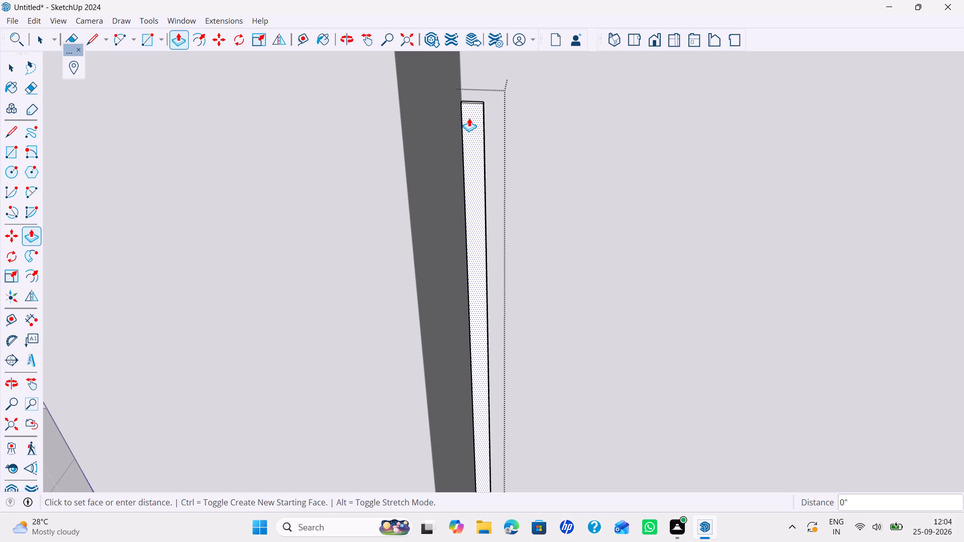
{"action": "key", "text": "space"}
Raise the vertical strip's top face about 8 1/4" with Push/Pull, level with the top of the tall column.
{"action": "middle_click_drag", "start_coordinate": [526, 123], "coordinate": [489, 245]}
{"action": "scroll", "coordinate": [501, 155], "scroll_direction": "up", "scroll_amount": 1}
{"action": "scroll", "coordinate": [500, 154], "scroll_direction": "down", "scroll_amount": 5}
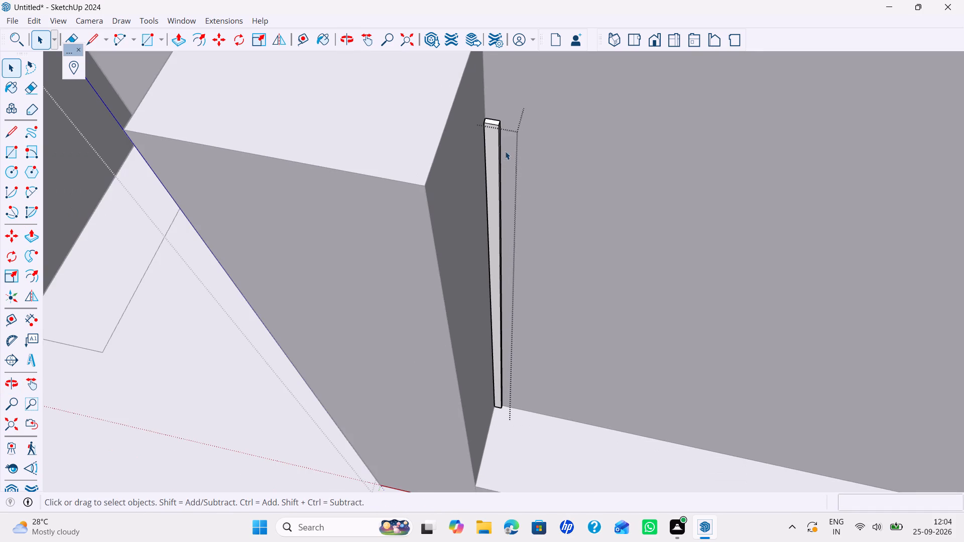
{"action": "key", "text": "p"}
{"action": "scroll", "coordinate": [503, 127], "scroll_direction": "up", "scroll_amount": 2}
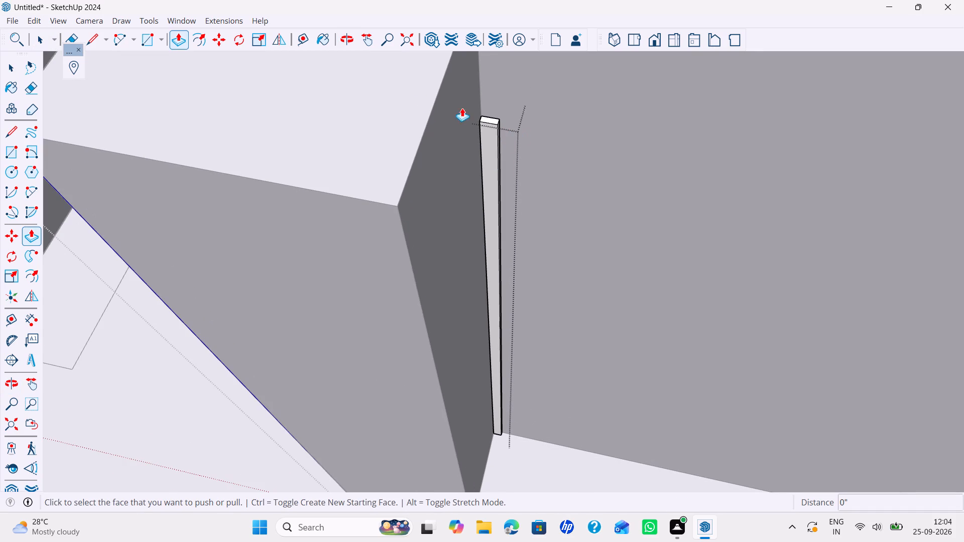
{"action": "left_click", "coordinate": [486, 119]}
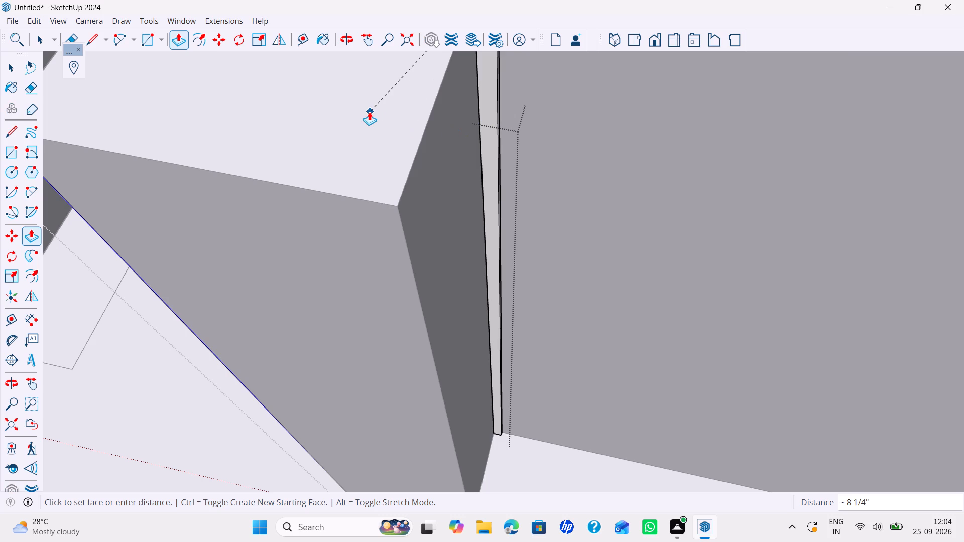
{"action": "left_click", "coordinate": [369, 112]}
Extend the strip's top face about 2' 2 1/16" further up to the panel wall's upper edge with Push/Pull.
{"action": "scroll", "coordinate": [461, 124], "scroll_direction": "down", "scroll_amount": 5}
{"action": "middle_click_drag", "start_coordinate": [462, 126], "coordinate": [456, 284], "text": "shift"}
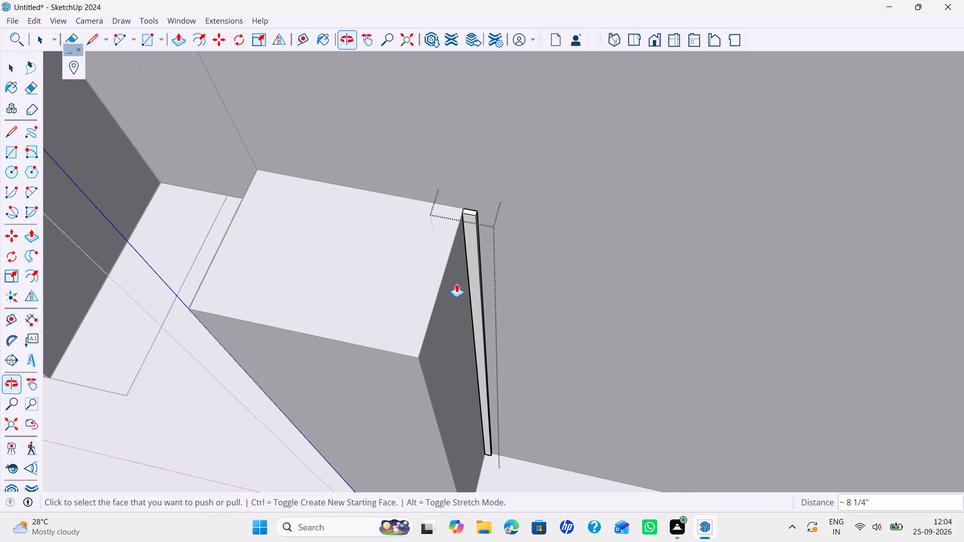
{"action": "scroll", "coordinate": [453, 272], "scroll_direction": "down", "scroll_amount": 5}
{"action": "middle_click_drag", "start_coordinate": [545, 262], "coordinate": [550, 188]}
{"action": "scroll", "coordinate": [550, 188], "scroll_direction": "down", "scroll_amount": 4}
{"action": "middle_click_drag", "start_coordinate": [550, 188], "coordinate": [537, 221], "text": "shift"}
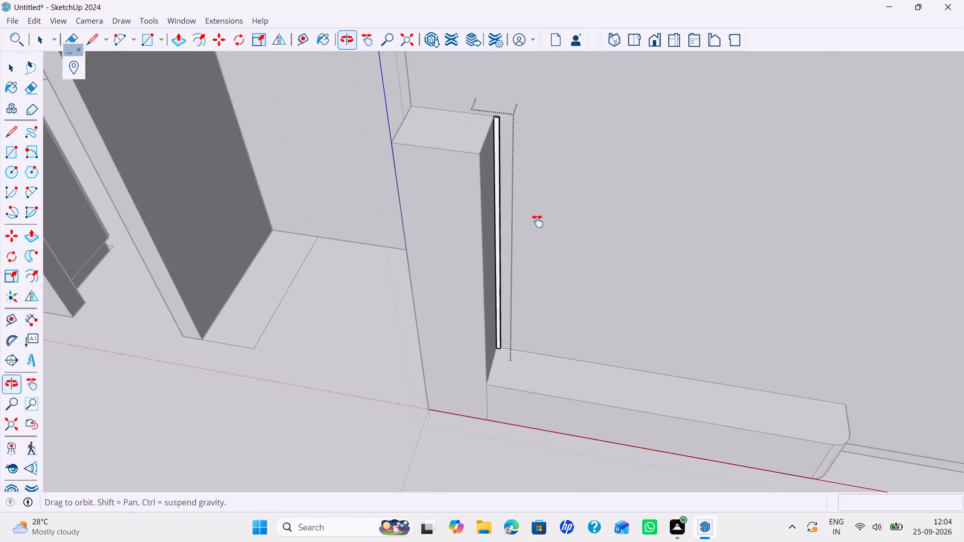
{"action": "middle_click_drag", "start_coordinate": [537, 221], "coordinate": [507, 324], "text": "shift"}
{"action": "middle_click_drag", "start_coordinate": [505, 307], "coordinate": [522, 315]}
{"action": "middle_click_drag", "start_coordinate": [520, 301], "coordinate": [517, 331]}
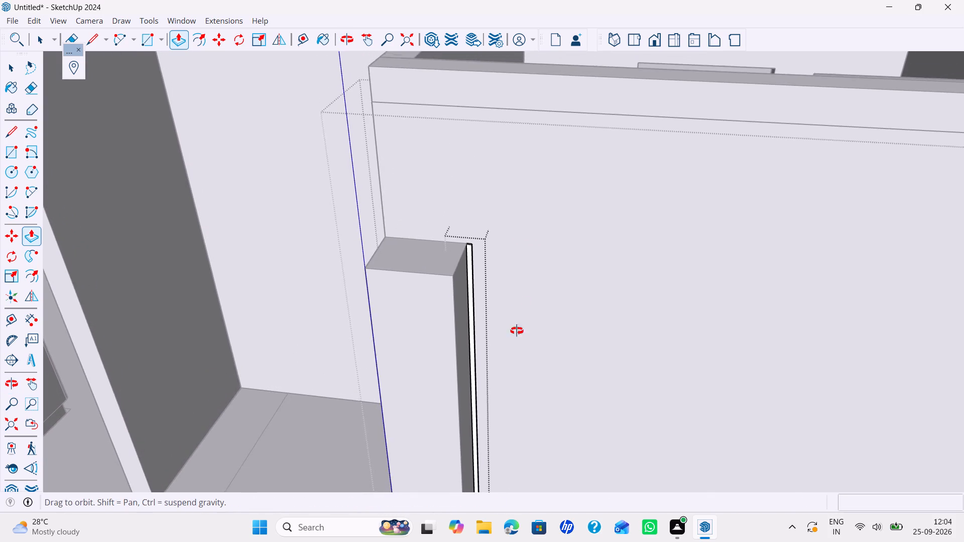
{"action": "middle_click_drag", "start_coordinate": [517, 331], "coordinate": [513, 380]}
{"action": "scroll", "coordinate": [458, 357], "scroll_direction": "up", "scroll_amount": 14}
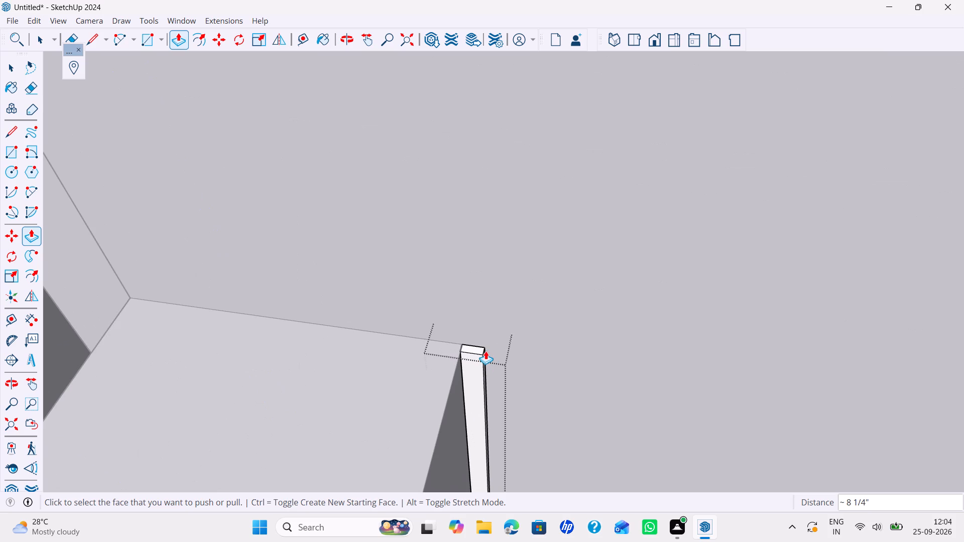
{"action": "left_click", "coordinate": [474, 348]}
{"action": "scroll", "coordinate": [484, 294], "scroll_direction": "down", "scroll_amount": 8}
{"action": "scroll", "coordinate": [509, 251], "scroll_direction": "down", "scroll_amount": 7}
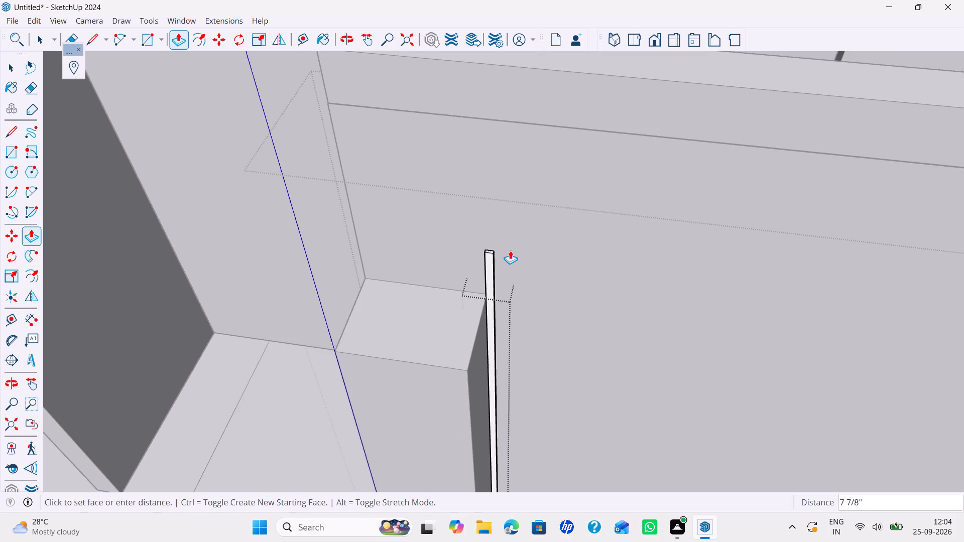
{"action": "scroll", "coordinate": [513, 244], "scroll_direction": "down", "scroll_amount": 5}
{"action": "left_click", "coordinate": [560, 177]}
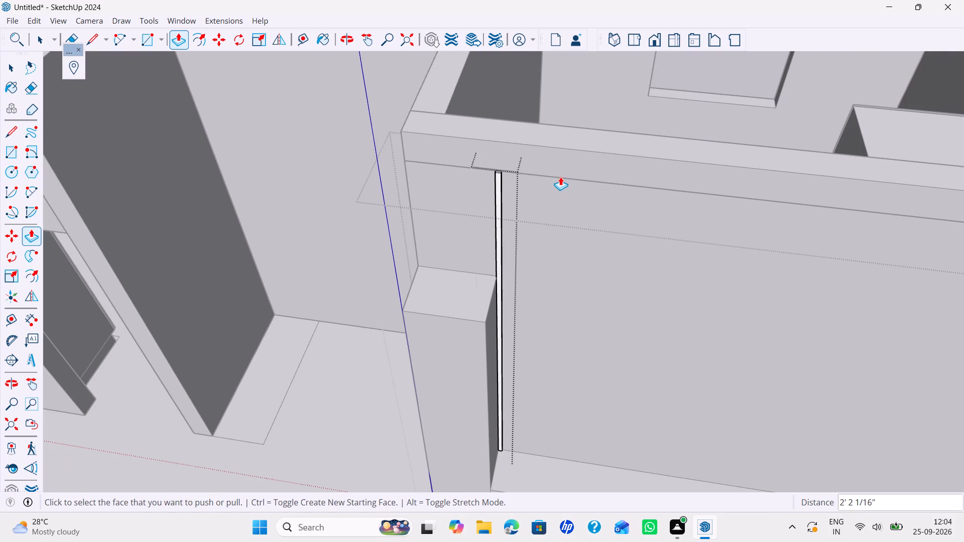
Leave the strip's group and start a new empty nested group within the hall's panel wall group.
{"action": "scroll", "coordinate": [547, 216], "scroll_direction": "down", "scroll_amount": 4, "text": "shift"}
{"action": "middle_click_drag", "start_coordinate": [547, 216], "coordinate": [515, 256], "text": "shift"}
{"action": "middle_click_drag", "start_coordinate": [516, 253], "coordinate": [540, 211]}
{"action": "key", "text": "space"}
{"action": "left_click", "coordinate": [352, 271]}
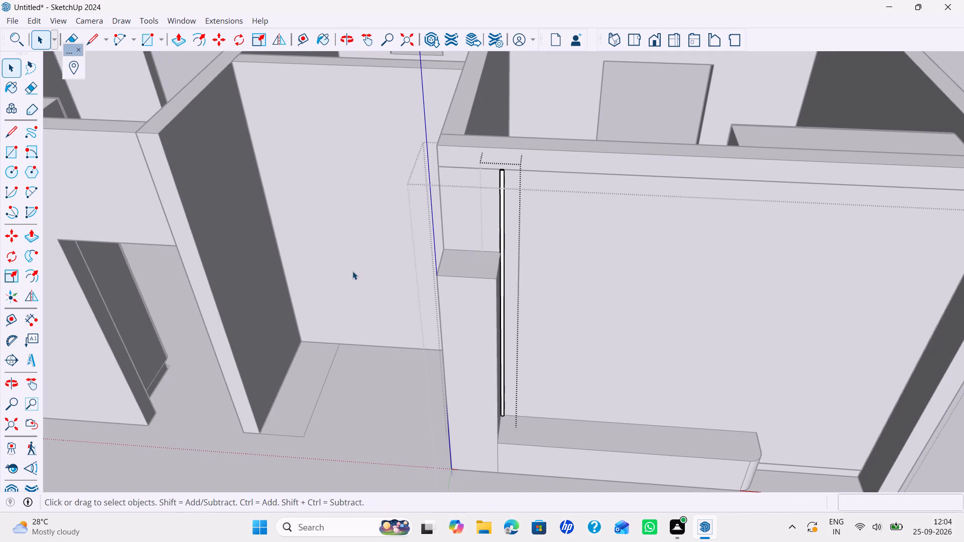
{"action": "scroll", "coordinate": [493, 245], "scroll_direction": "down", "scroll_amount": 1}
{"action": "middle_click_drag", "start_coordinate": [493, 245], "coordinate": [454, 264], "text": "shift"}
{"action": "middle_click_drag", "start_coordinate": [492, 264], "coordinate": [517, 190]}
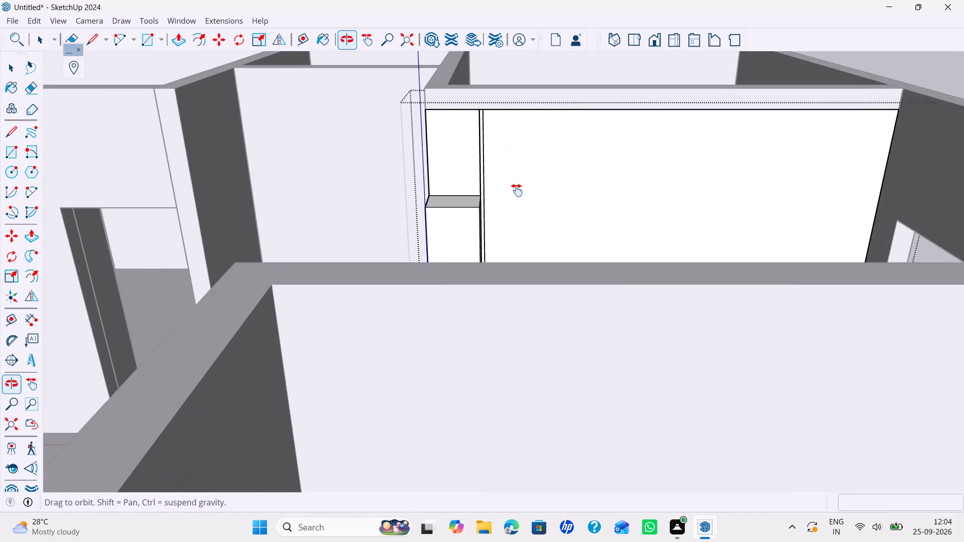
{"action": "middle_click_drag", "start_coordinate": [517, 190], "coordinate": [489, 238]}
{"action": "scroll", "coordinate": [489, 235], "scroll_direction": "down", "scroll_amount": 1, "text": "shift"}
{"action": "scroll", "coordinate": [429, 212], "scroll_direction": "up", "scroll_amount": 3}
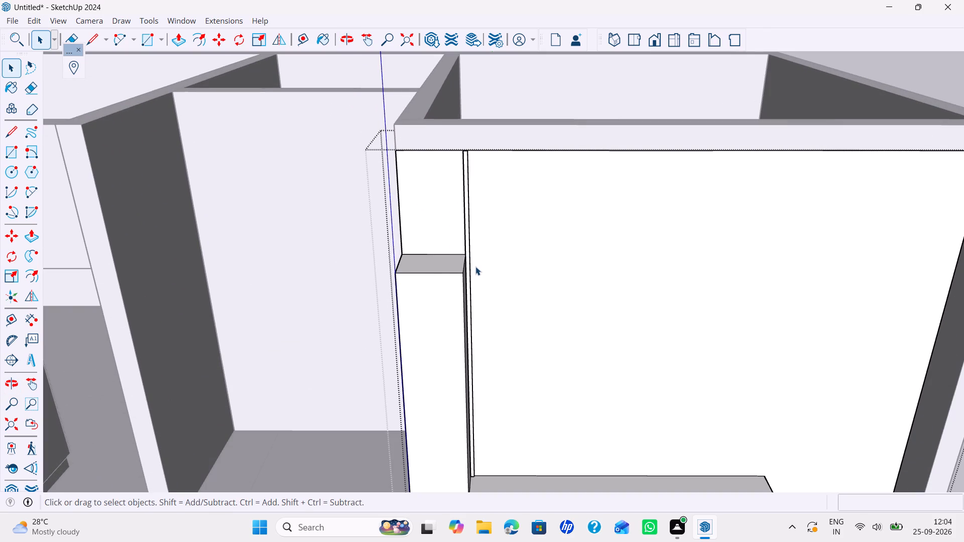
{"action": "middle_click_drag", "start_coordinate": [475, 266], "coordinate": [449, 257]}
{"action": "scroll", "coordinate": [445, 310], "scroll_direction": "down", "scroll_amount": 2}
{"action": "middle_click_drag", "start_coordinate": [424, 311], "coordinate": [373, 333]}
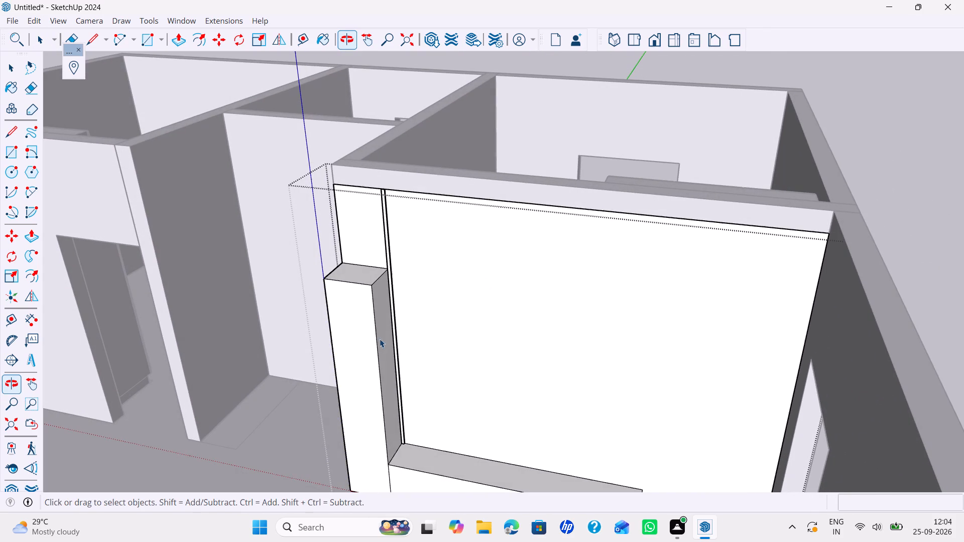
{"action": "middle_click_drag", "start_coordinate": [407, 347], "coordinate": [474, 358]}
{"action": "right_click", "coordinate": [525, 130]}
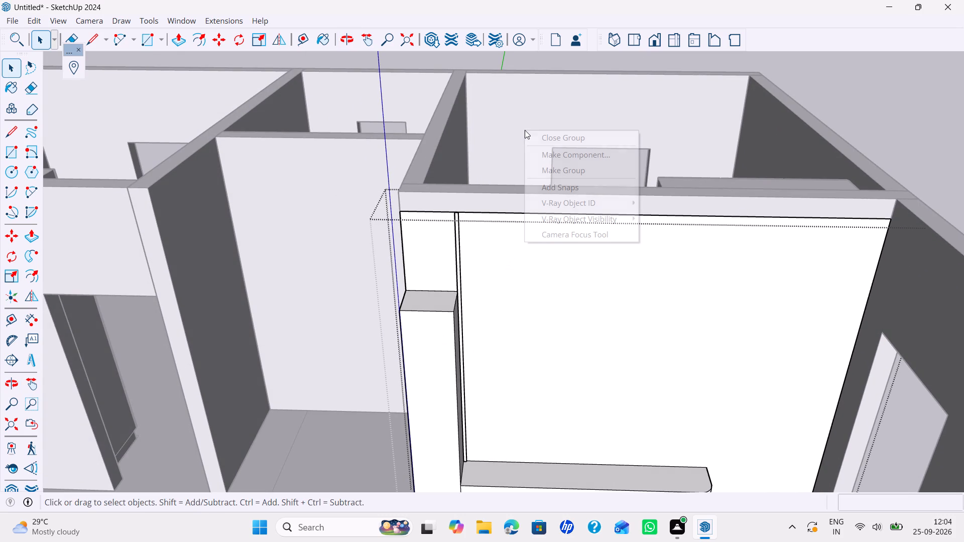
{"action": "left_click", "coordinate": [541, 175]}
Draw a 5' vertical line up the panel wall from the midpoint of the low cabinet's top rear edge.
{"action": "scroll", "coordinate": [527, 245], "scroll_direction": "down", "scroll_amount": 5}
{"action": "middle_click_drag", "start_coordinate": [519, 288], "coordinate": [408, 239], "text": "shift"}
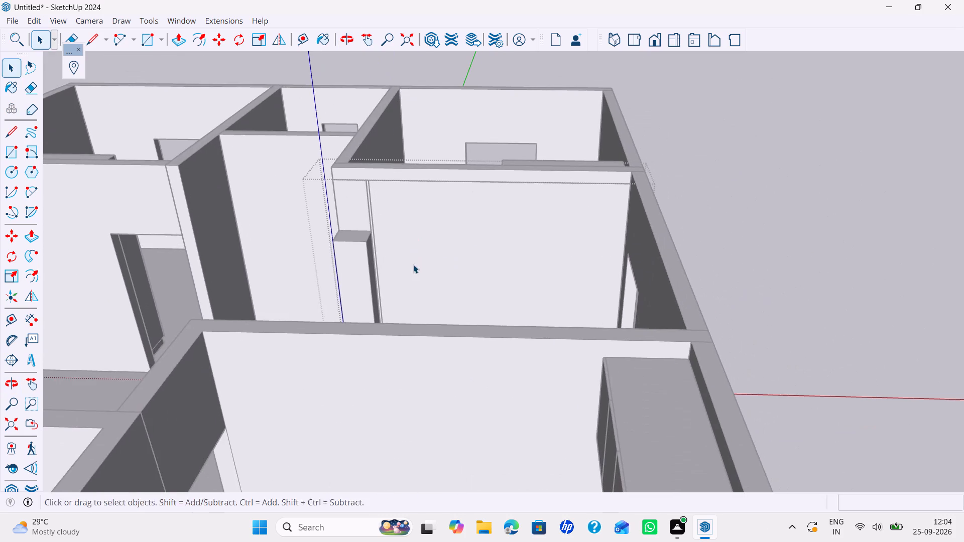
{"action": "middle_click_drag", "start_coordinate": [413, 264], "coordinate": [426, 316]}
{"action": "middle_click", "coordinate": [406, 324]}
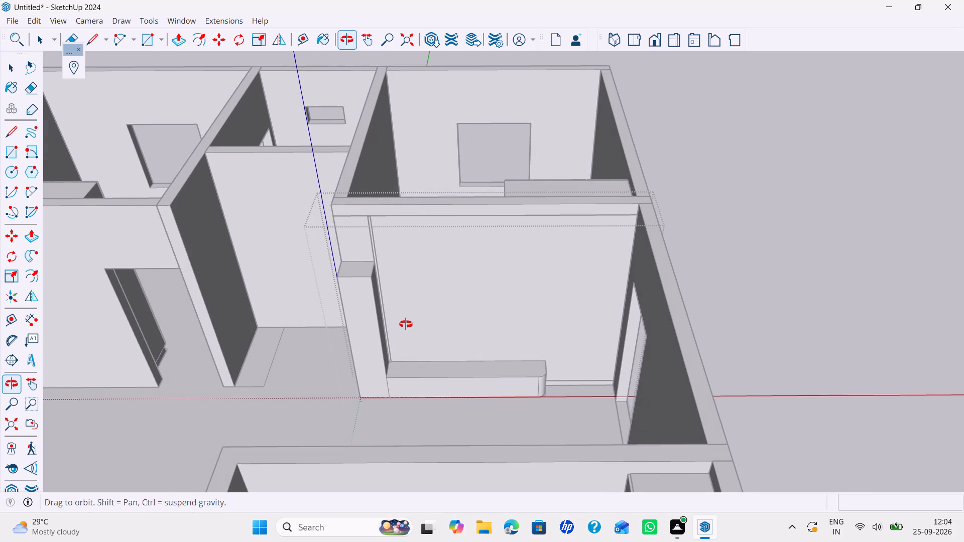
{"action": "scroll", "coordinate": [412, 329], "scroll_direction": "down", "scroll_amount": 2}
{"action": "key", "text": "l"}
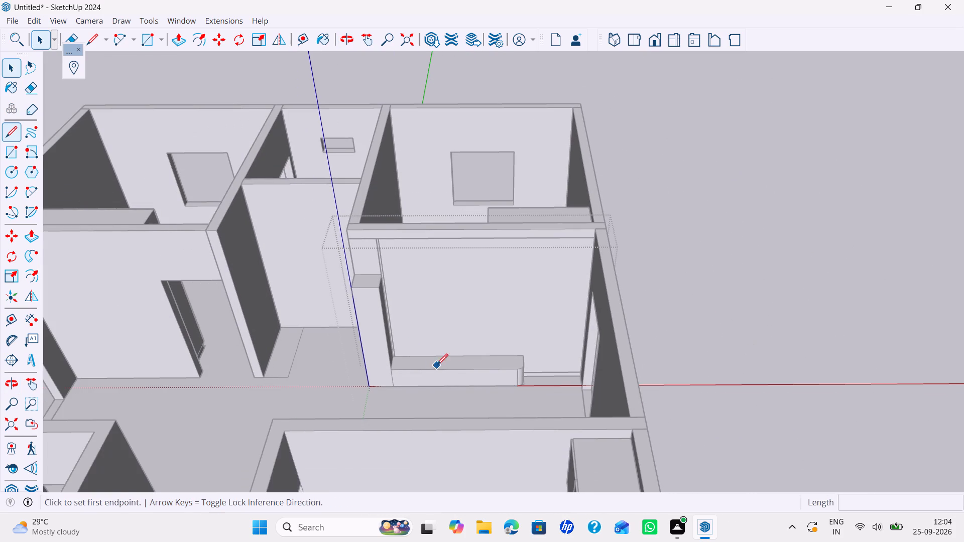
{"action": "scroll", "coordinate": [458, 360], "scroll_direction": "up", "scroll_amount": 10}
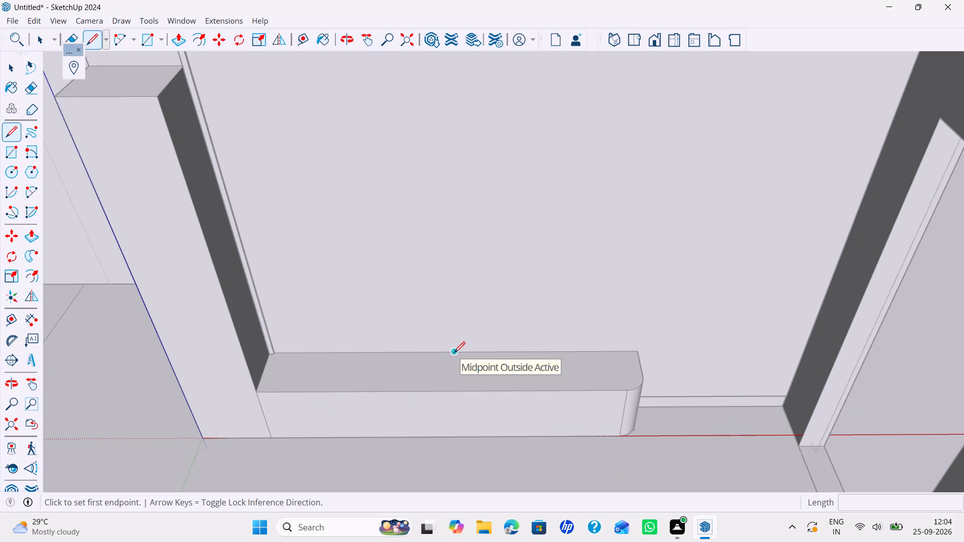
{"action": "left_click", "coordinate": [454, 353]}
{"action": "scroll", "coordinate": [452, 259], "scroll_direction": "down", "scroll_amount": 7}
{"action": "middle_click_drag", "start_coordinate": [455, 261], "coordinate": [461, 307], "text": "shift"}
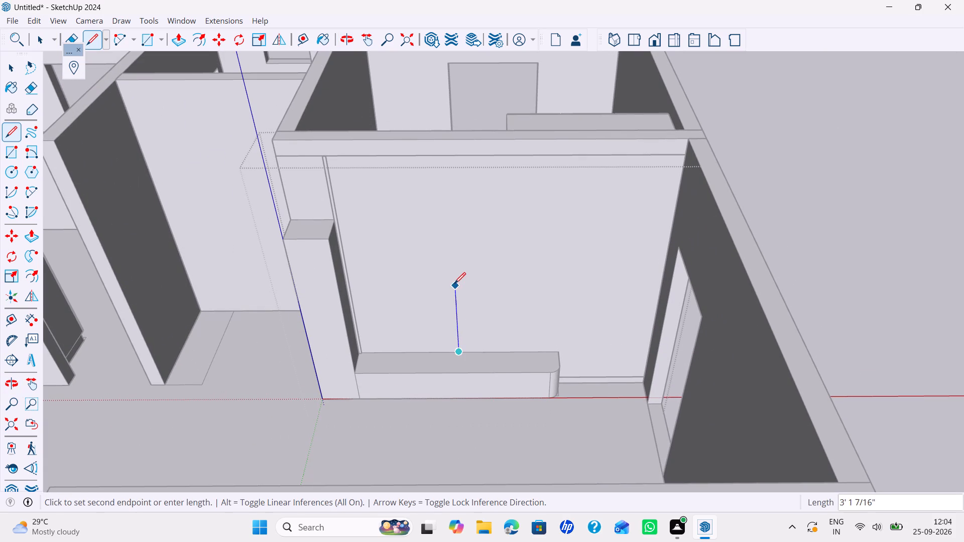
{"action": "key", "text": "Up"}
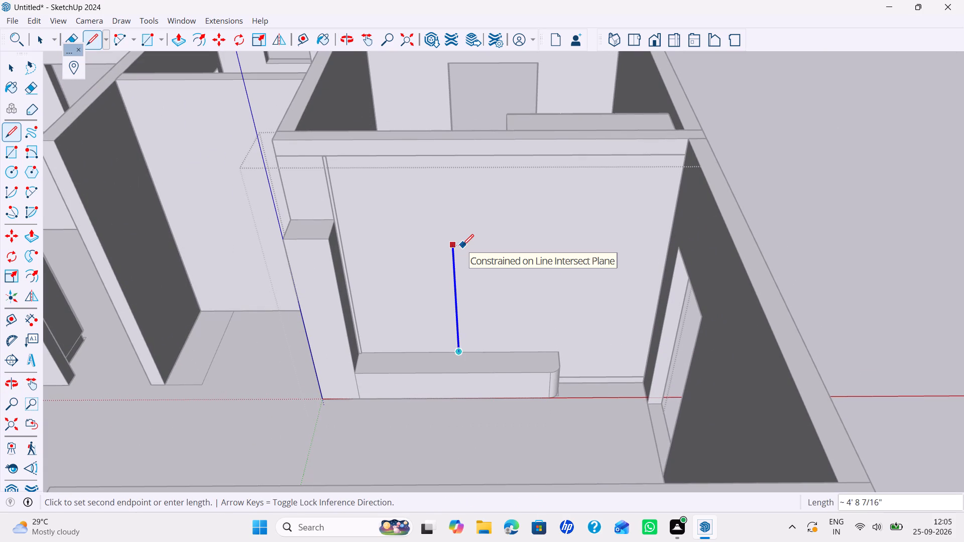
{"action": "key", "text": "5"}
{"action": "key", "text": "apostrophe"}
{"action": "key", "text": "Return"}
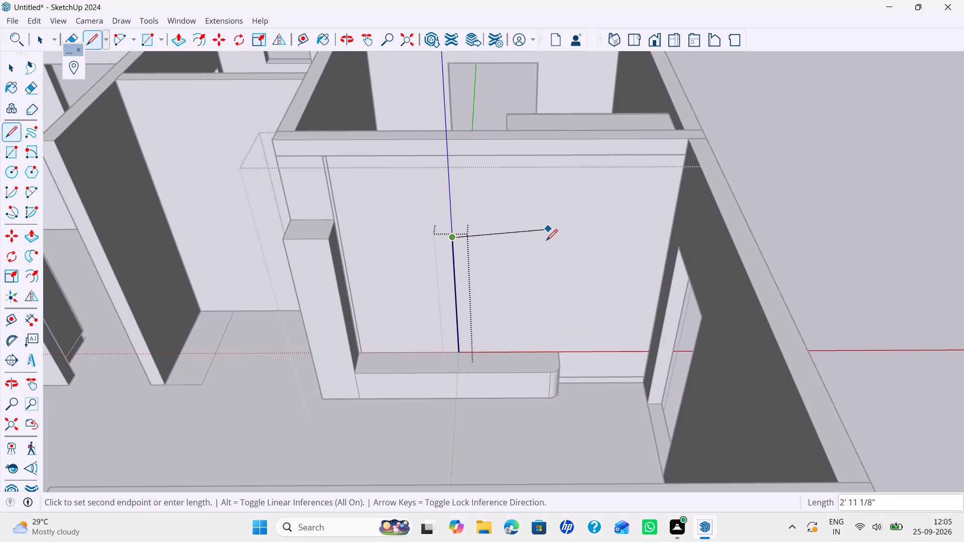
Draw a 3' horizontal edge from the centre line's top toward the doorway side, and a vertical edge down to cabinet-top level.
{"action": "key", "text": "3"}
{"action": "key", "text": "apostrophe"}
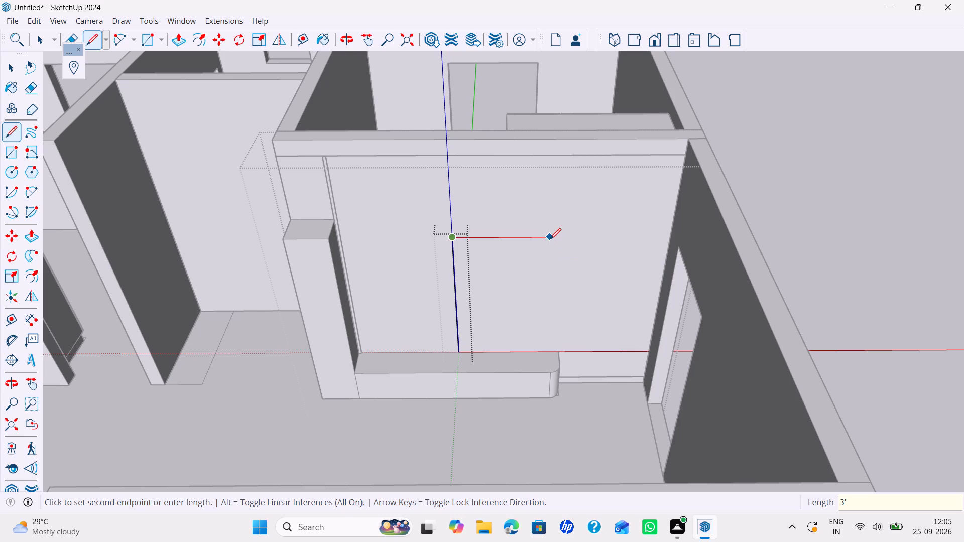
{"action": "key", "text": "Return"}
{"action": "key", "text": "Up"}
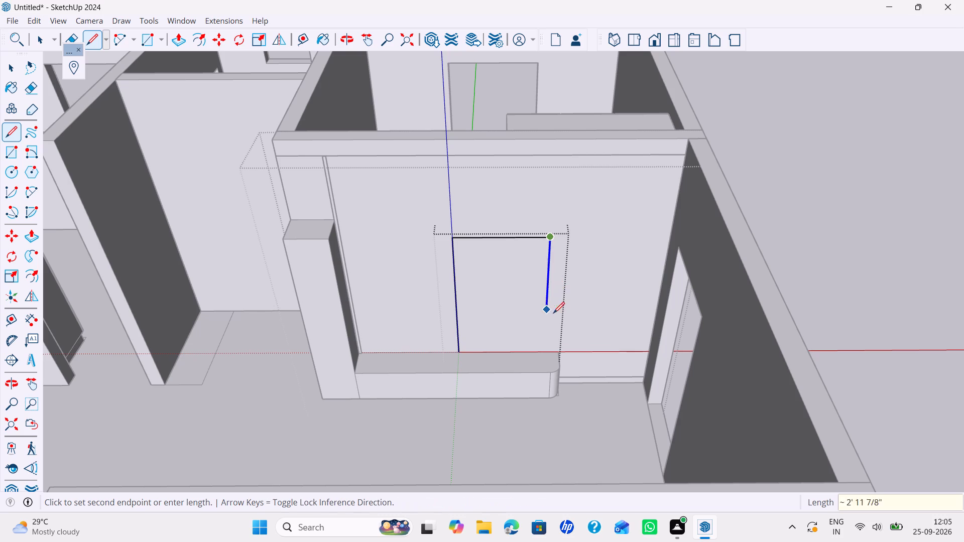
{"action": "left_click", "coordinate": [546, 353]}
{"action": "key", "text": "space"}
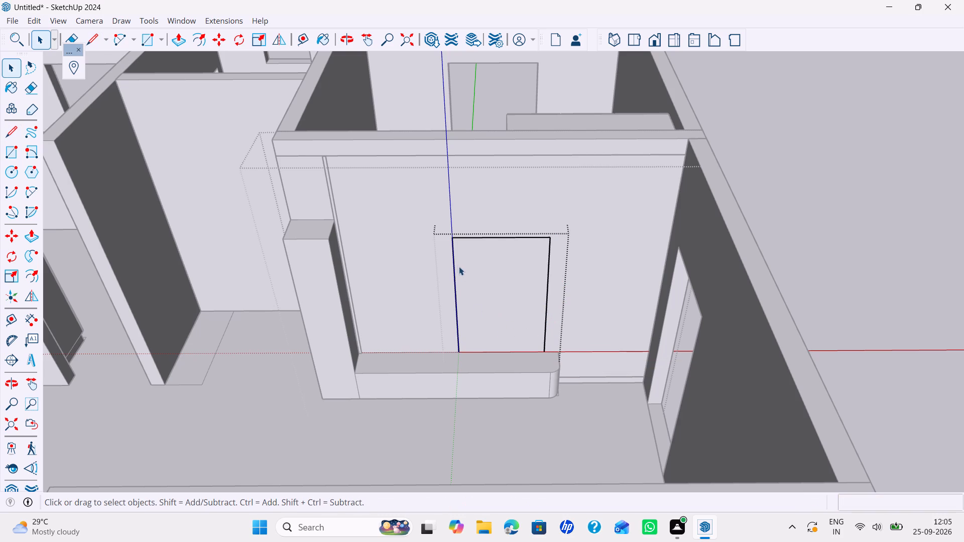
{"action": "key", "text": "Up"}
Draw a matching 3' horizontal edge from the centre line's top toward the tall column, and a vertical edge down to the low cabinet's top.
{"action": "key", "text": "l"}
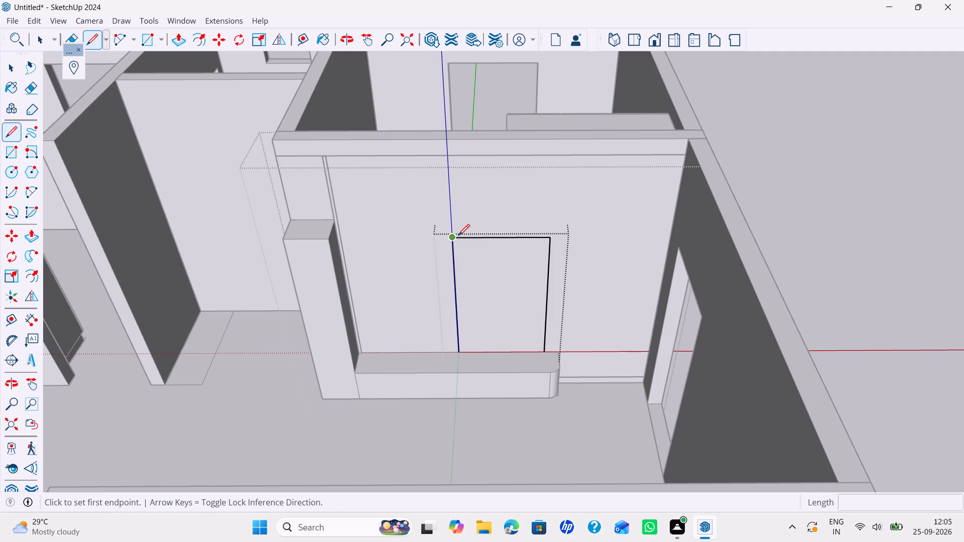
{"action": "left_click", "coordinate": [458, 235]}
{"action": "type", "text": "3'"}
{"action": "key", "text": "Return"}
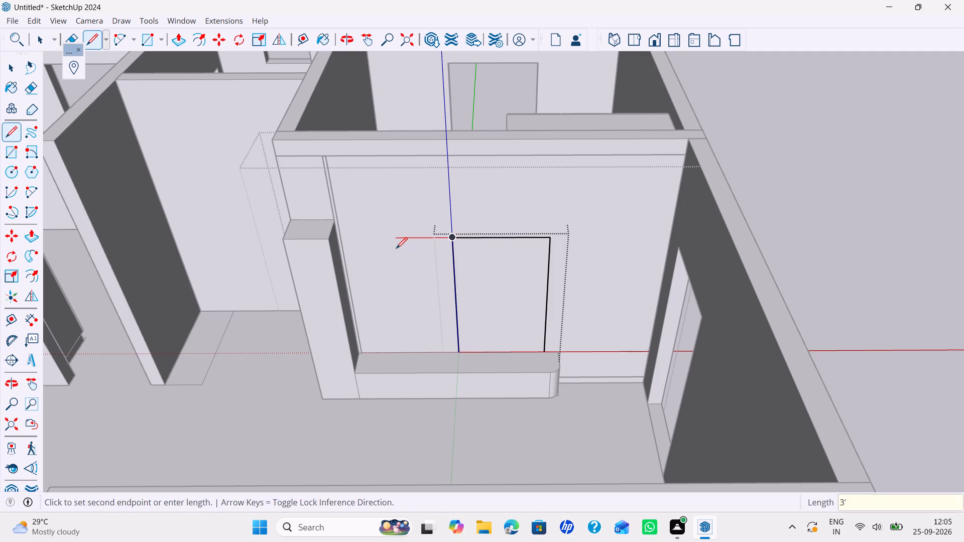
{"action": "key", "text": "Up"}
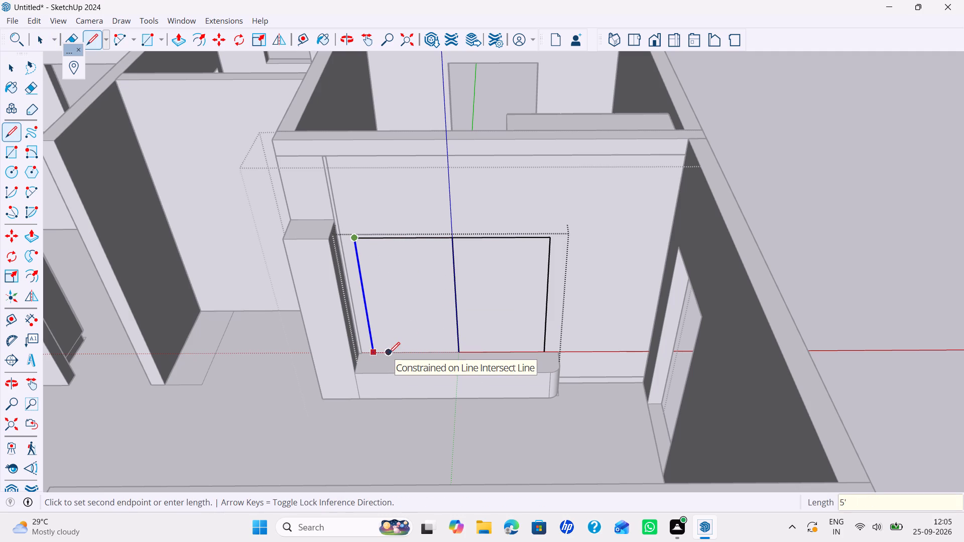
{"action": "left_click", "coordinate": [389, 353]}
{"action": "left_click", "coordinate": [371, 352]}
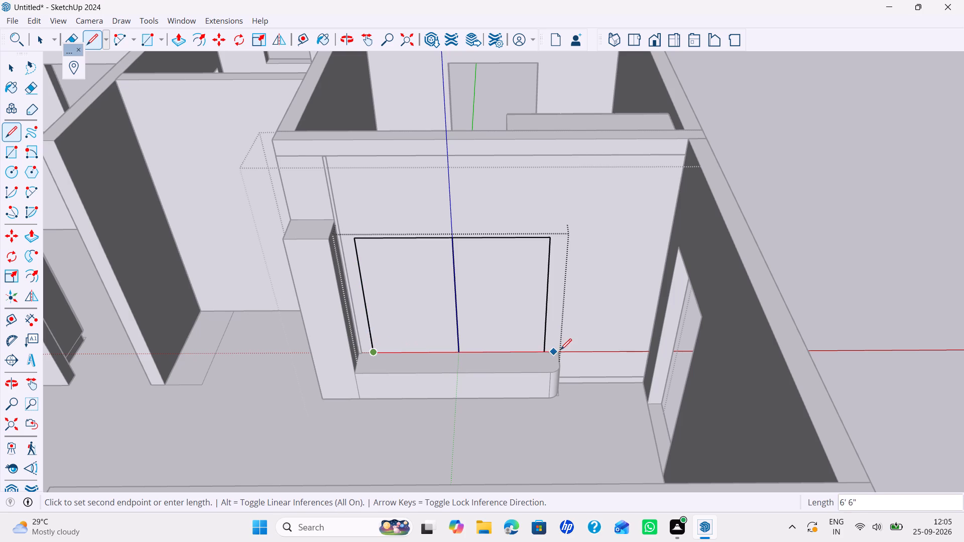
Close the panel outline with a bottom edge along the low cabinet's top rear edge.
{"action": "left_click", "coordinate": [543, 351]}
{"action": "key", "text": "space"}
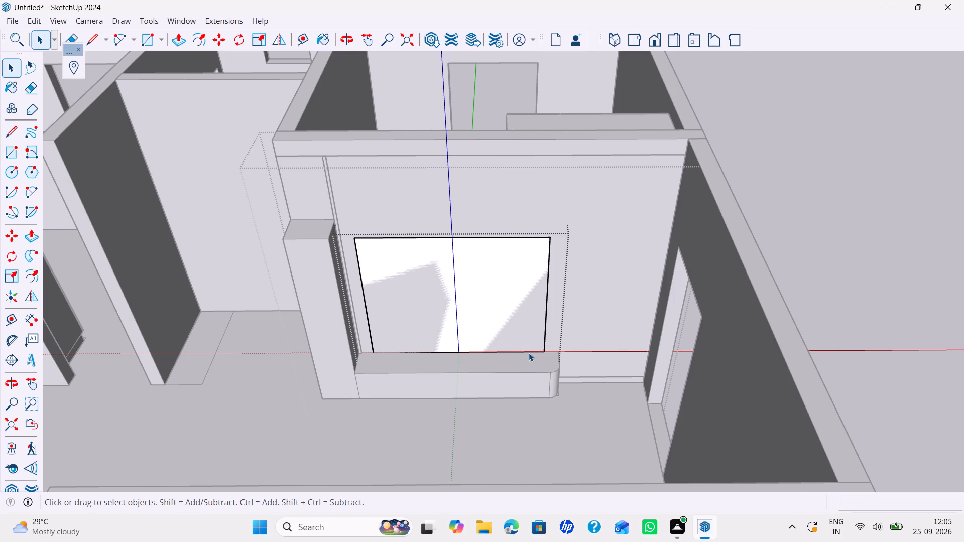
Erase the vertical centre line inside the panel outline.
{"action": "key", "text": "e"}
{"action": "left_click_drag", "start_coordinate": [407, 299], "coordinate": [436, 298]}
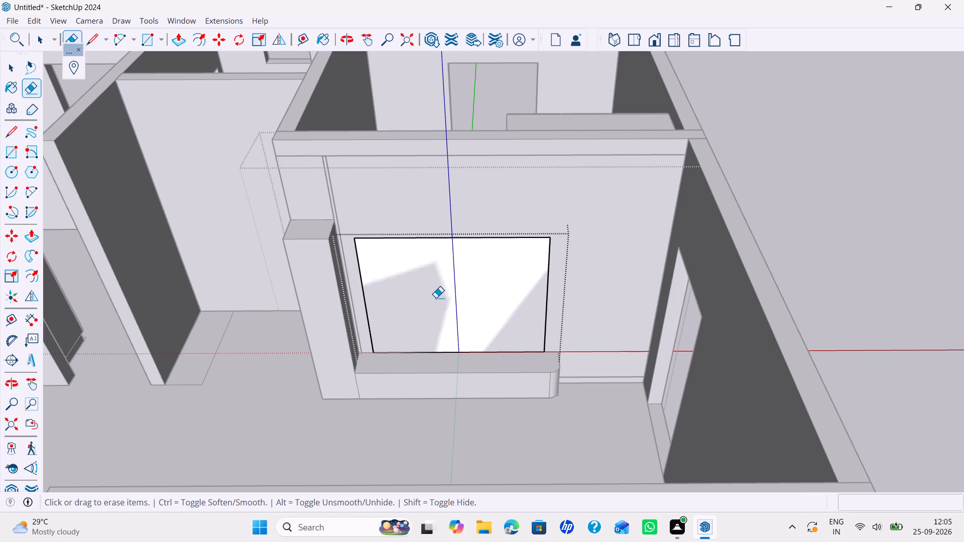
{"action": "left_click_drag", "start_coordinate": [436, 298], "coordinate": [436, 298]}
{"action": "left_click_drag", "start_coordinate": [457, 297], "coordinate": [479, 300]}
{"action": "key", "text": "space"}
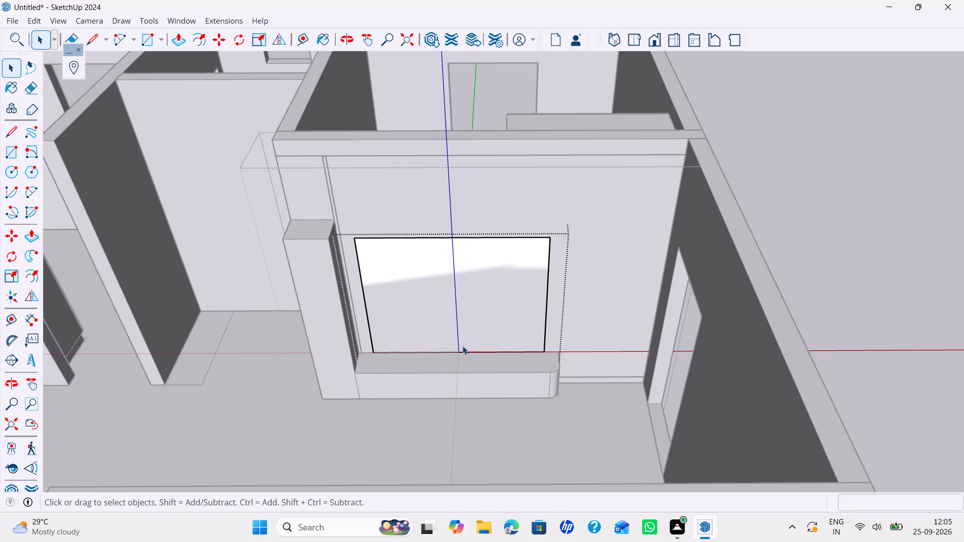
Copy the panel outline's bottom edge 4" straight up.
{"action": "left_click", "coordinate": [403, 352]}
{"action": "left_click_drag", "start_coordinate": [381, 349], "coordinate": [377, 348]}
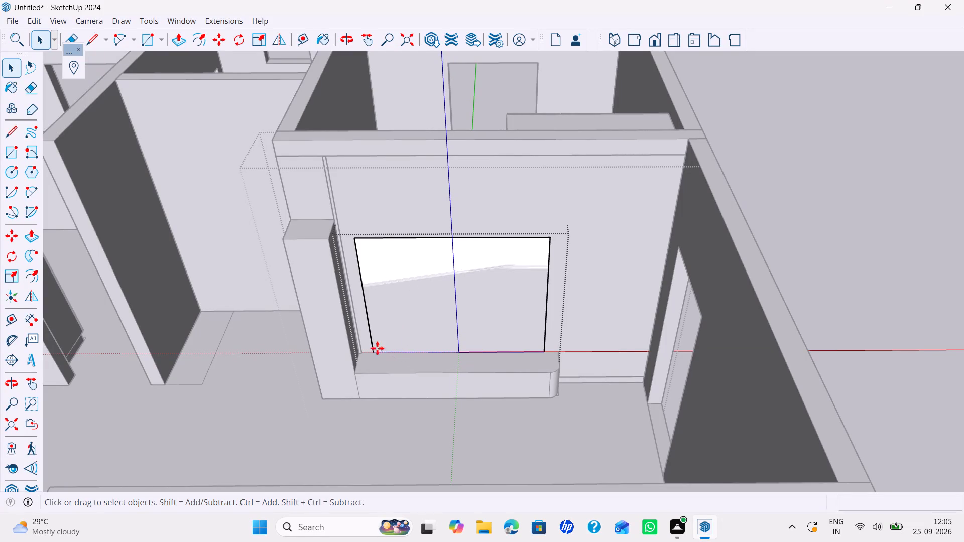
{"action": "key", "text": "m"}
{"action": "left_click_drag", "start_coordinate": [377, 348], "coordinate": [372, 347]}
{"action": "left_click", "coordinate": [372, 353]}
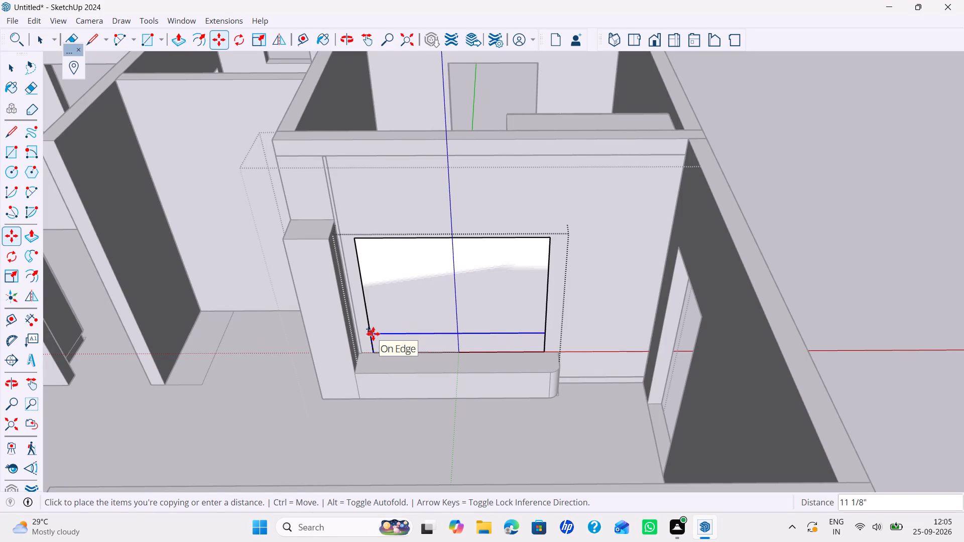
{"action": "key", "text": "4"}
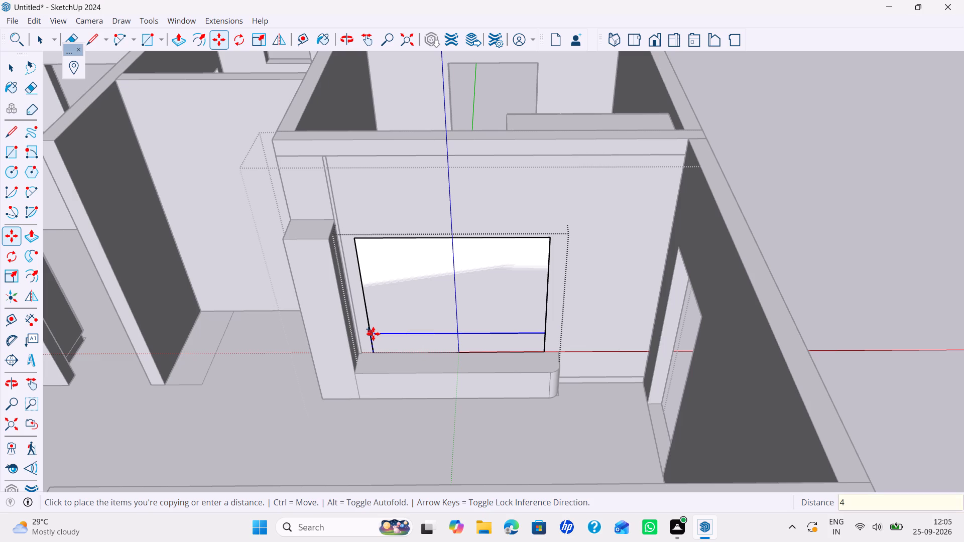
{"action": "key", "text": "shift+quotedbl"}
{"action": "key", "text": "Return"}
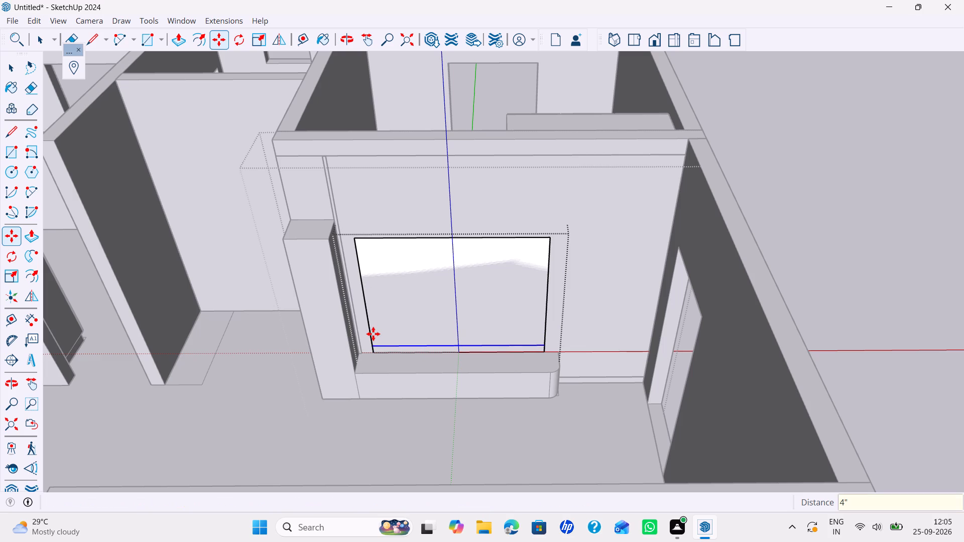
{"action": "key", "text": "space"}
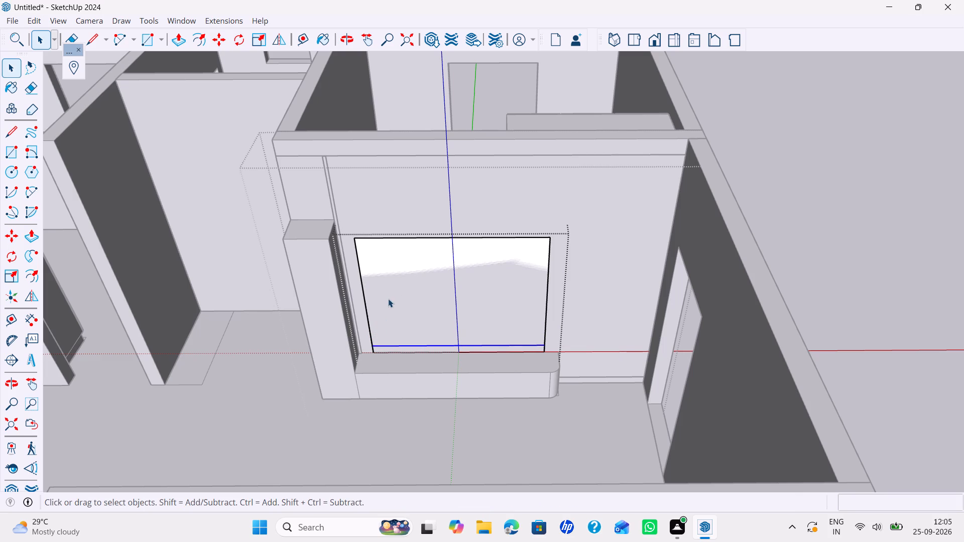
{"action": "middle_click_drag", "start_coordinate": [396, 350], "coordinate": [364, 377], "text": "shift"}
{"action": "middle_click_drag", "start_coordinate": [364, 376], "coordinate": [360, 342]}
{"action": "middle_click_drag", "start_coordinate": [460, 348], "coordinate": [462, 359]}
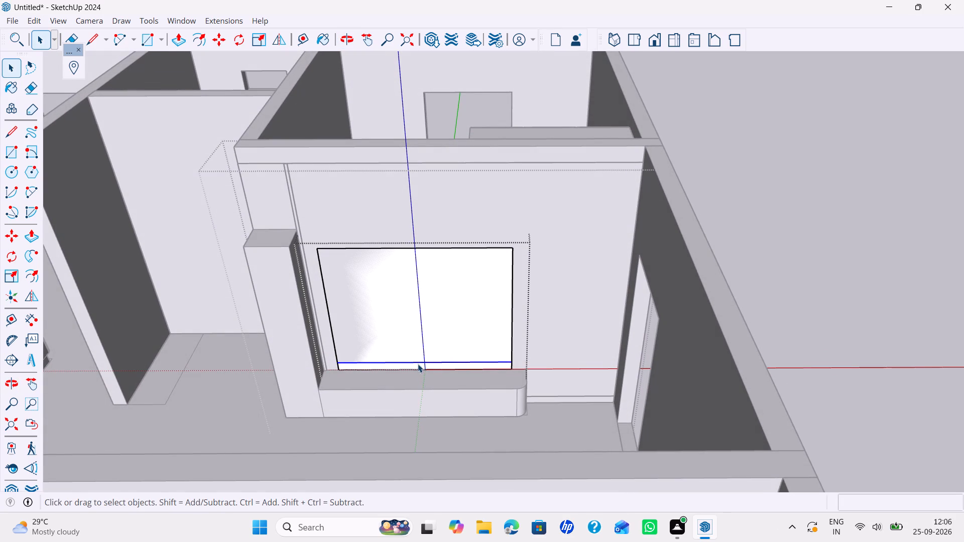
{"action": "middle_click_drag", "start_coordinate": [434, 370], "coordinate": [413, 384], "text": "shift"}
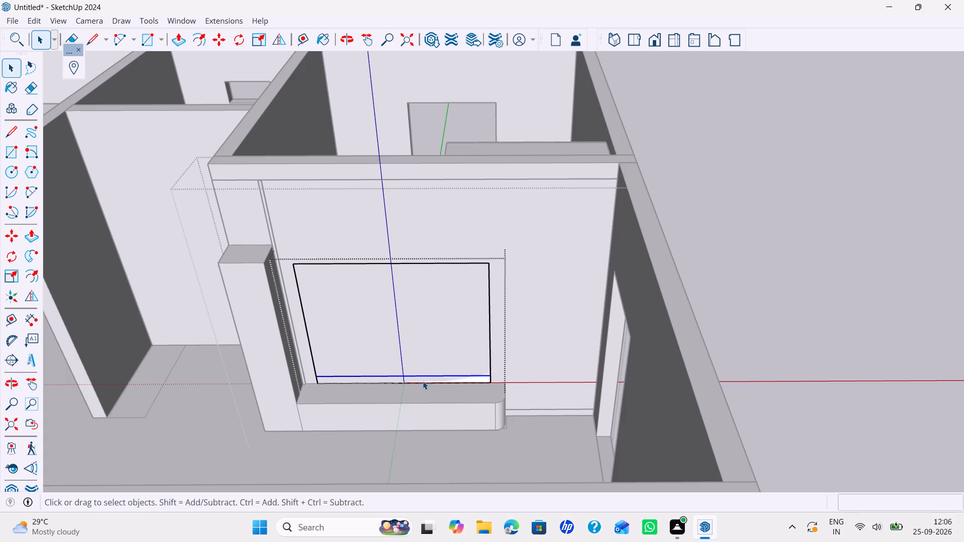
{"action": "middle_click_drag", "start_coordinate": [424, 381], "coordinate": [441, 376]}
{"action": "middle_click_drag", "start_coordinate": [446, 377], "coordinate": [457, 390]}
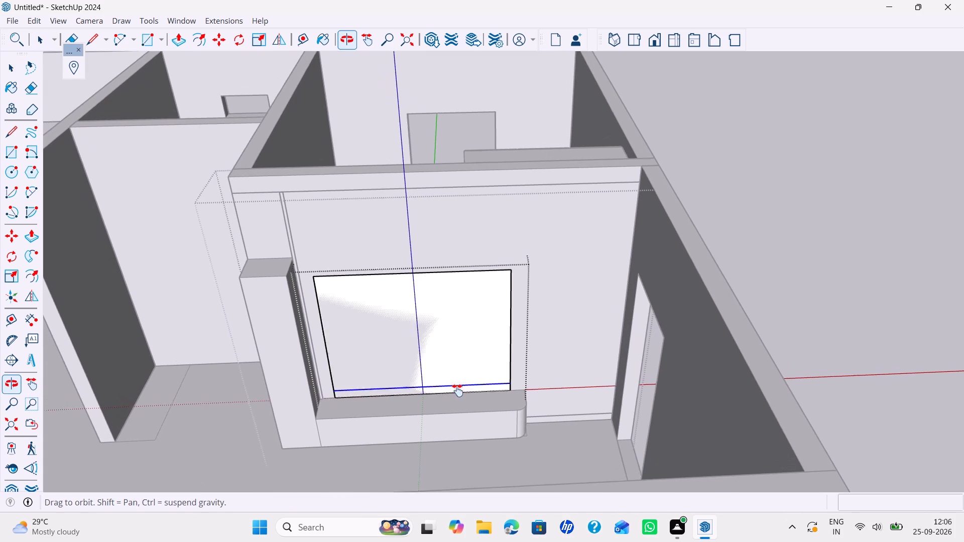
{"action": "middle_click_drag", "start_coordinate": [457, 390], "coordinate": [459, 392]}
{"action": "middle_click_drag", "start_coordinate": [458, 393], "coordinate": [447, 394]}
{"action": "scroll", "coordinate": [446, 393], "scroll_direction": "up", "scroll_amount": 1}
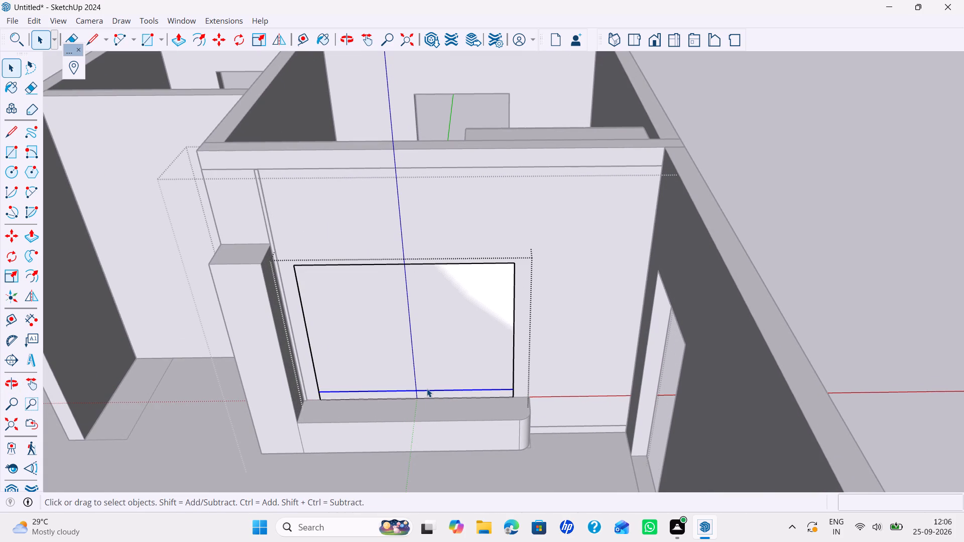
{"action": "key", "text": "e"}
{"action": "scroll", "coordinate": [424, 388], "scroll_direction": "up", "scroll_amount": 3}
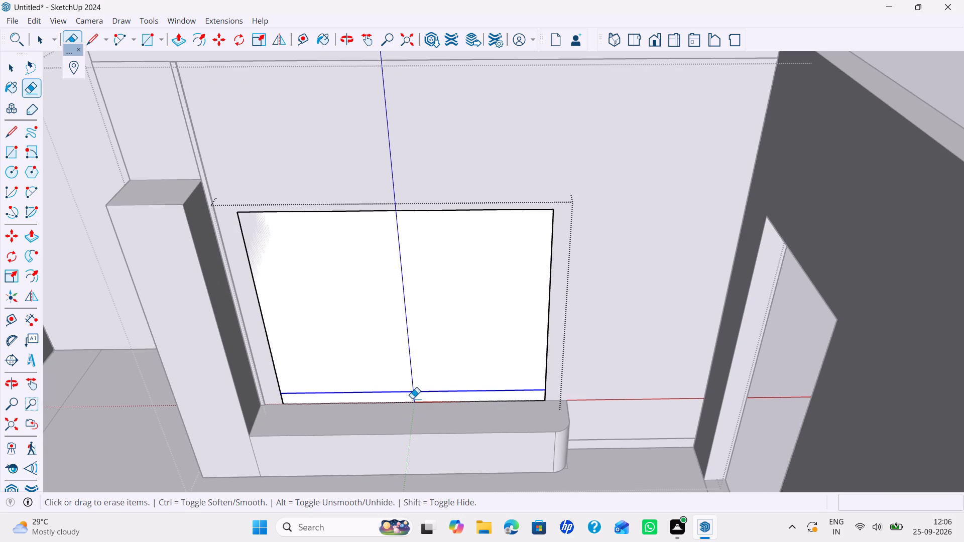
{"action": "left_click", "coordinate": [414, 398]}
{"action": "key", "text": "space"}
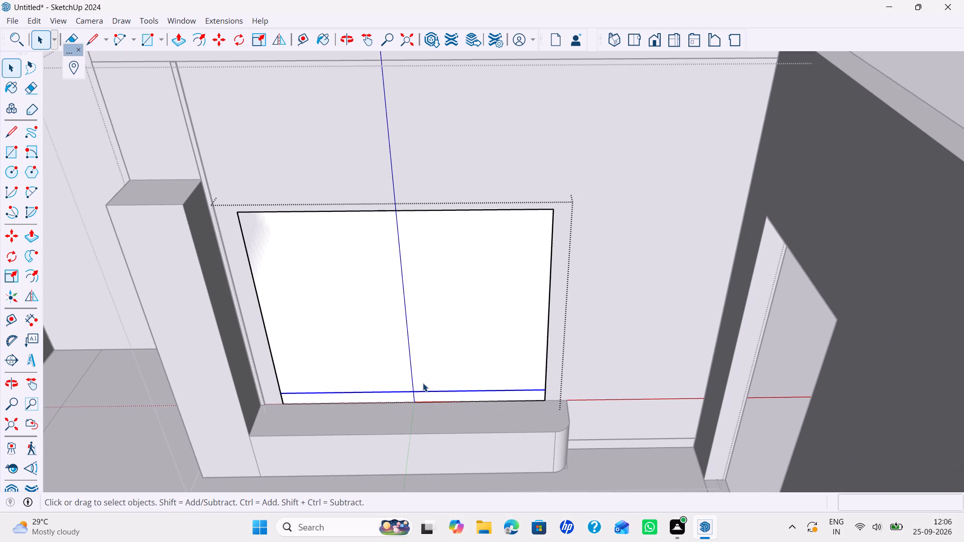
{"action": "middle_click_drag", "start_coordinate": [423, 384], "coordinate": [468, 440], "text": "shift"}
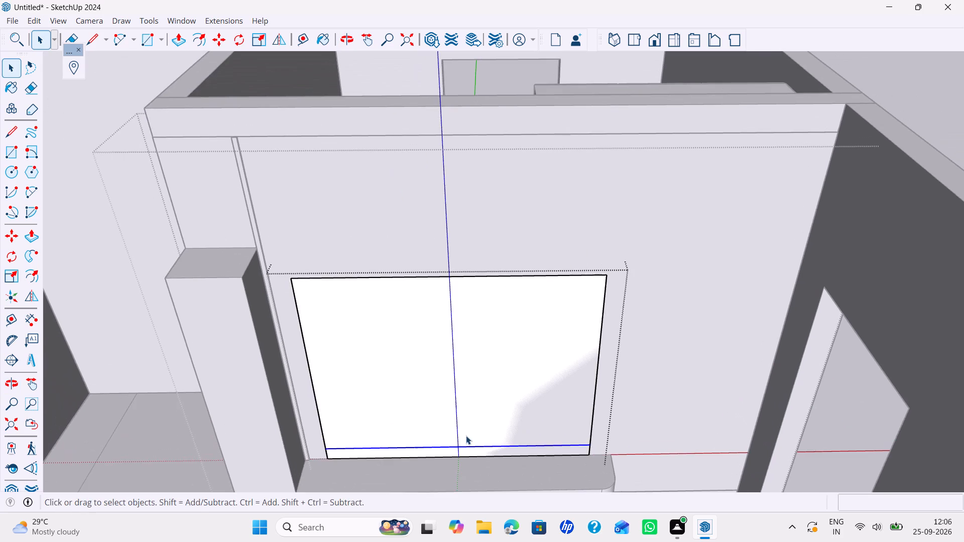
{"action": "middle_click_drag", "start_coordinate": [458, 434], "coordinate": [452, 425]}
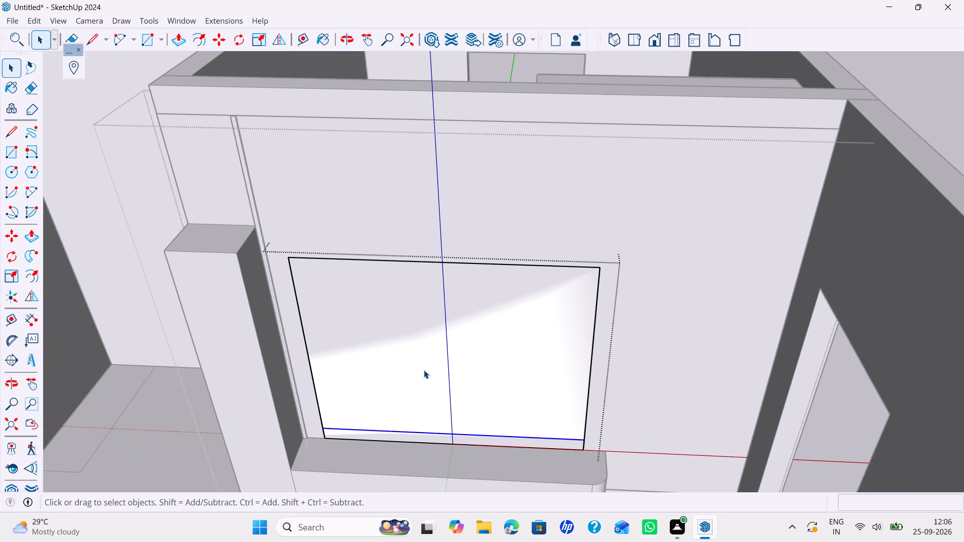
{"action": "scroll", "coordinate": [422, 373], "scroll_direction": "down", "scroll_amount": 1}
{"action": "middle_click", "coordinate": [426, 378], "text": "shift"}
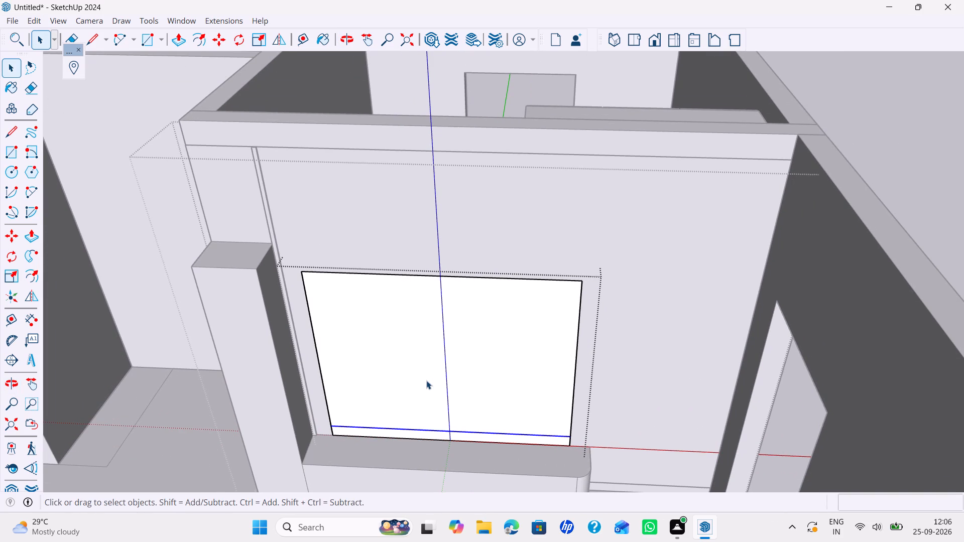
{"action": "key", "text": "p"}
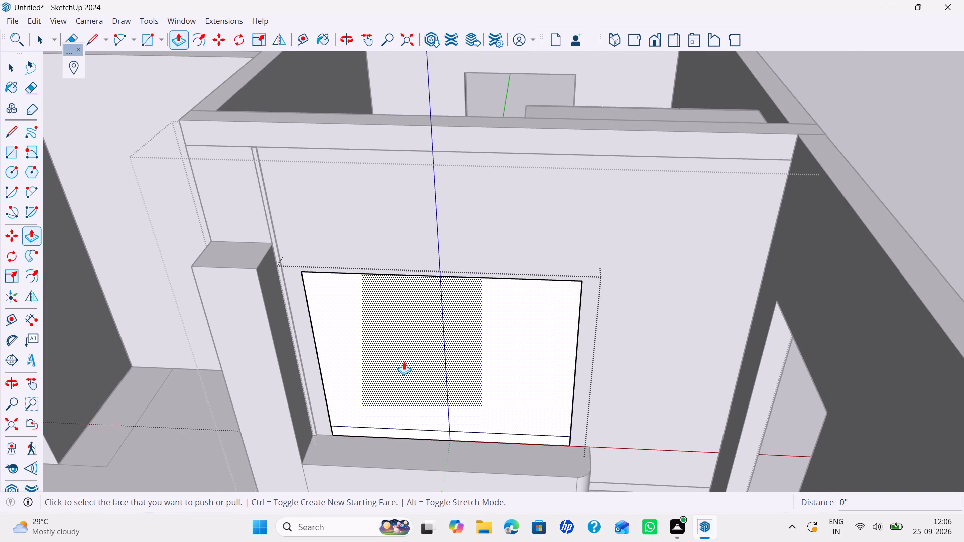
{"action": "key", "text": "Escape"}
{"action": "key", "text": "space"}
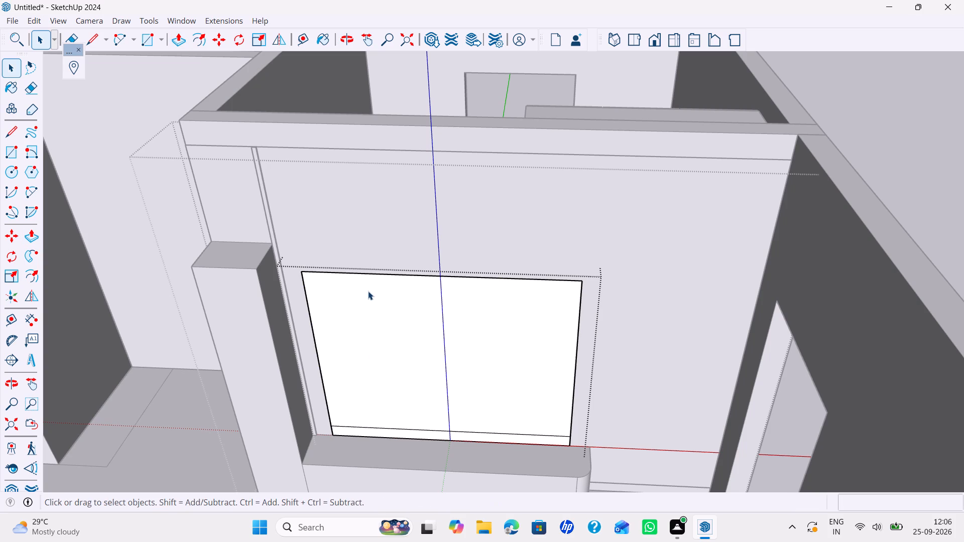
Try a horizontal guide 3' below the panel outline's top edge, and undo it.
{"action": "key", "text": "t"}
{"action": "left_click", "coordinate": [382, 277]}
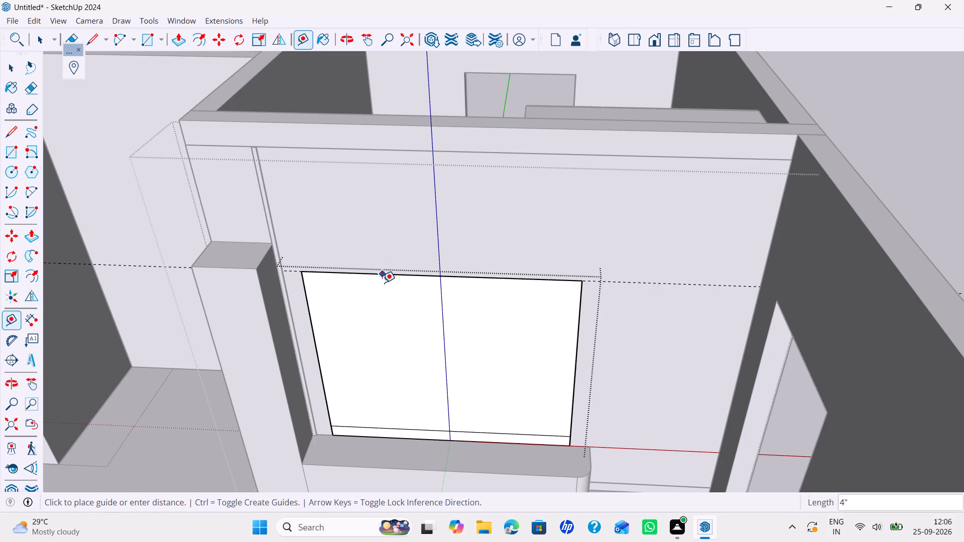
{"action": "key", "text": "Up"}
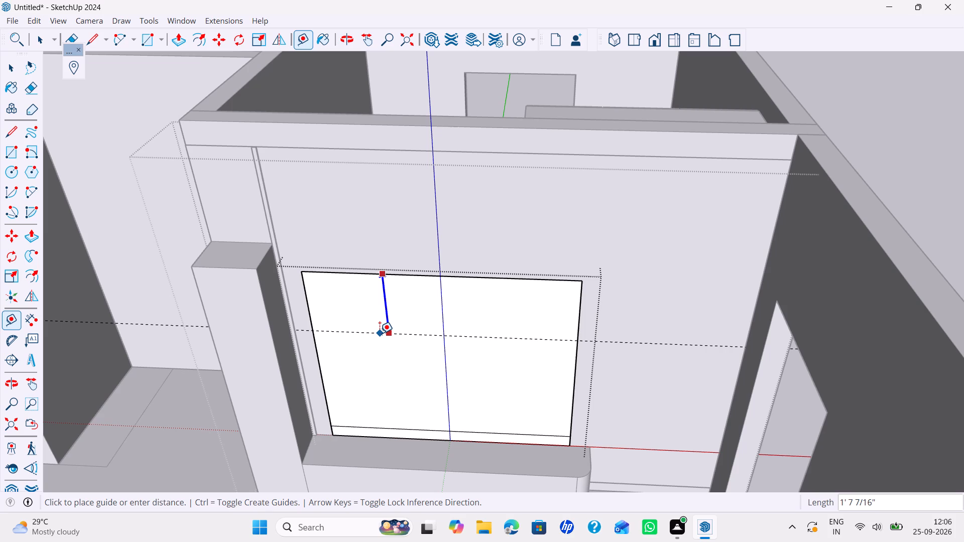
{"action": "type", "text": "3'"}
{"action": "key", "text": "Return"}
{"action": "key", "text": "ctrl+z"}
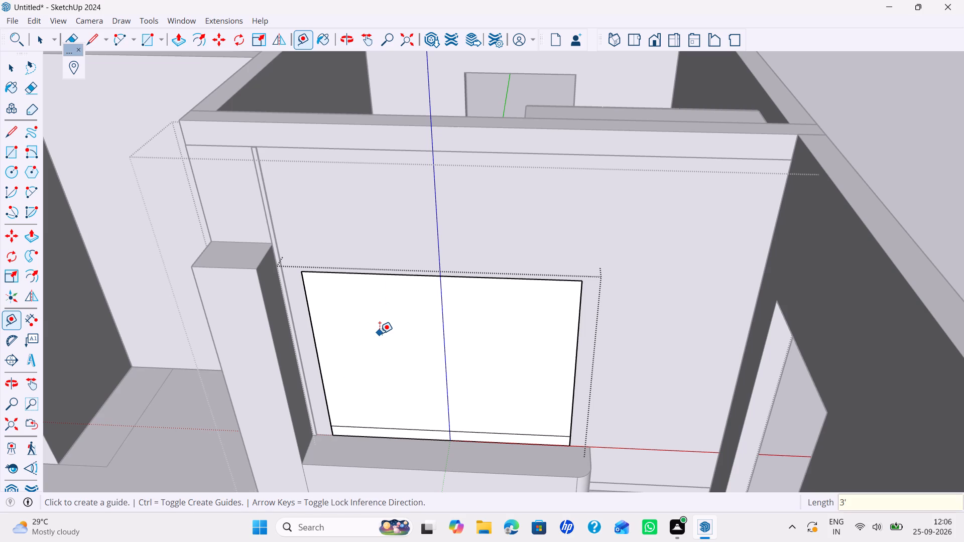
Place a horizontal guide 1' below the panel outline's top edge and a vertical guide 1' in from its column-side edge.
{"action": "left_click", "coordinate": [400, 276]}
{"action": "key", "text": "Up"}
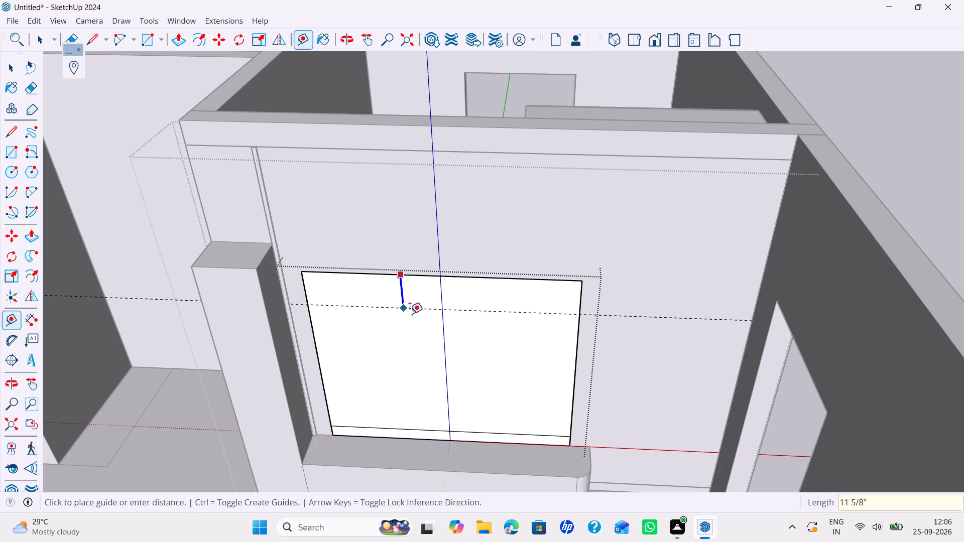
{"action": "type", "text": "1'"}
{"action": "key", "text": "Return"}
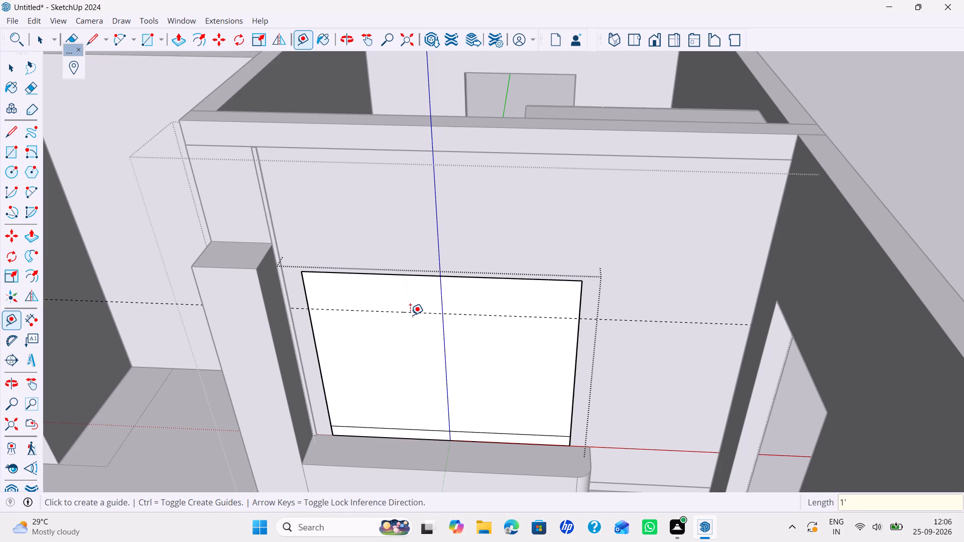
{"action": "left_click", "coordinate": [314, 344]}
{"action": "type", "text": "1'"}
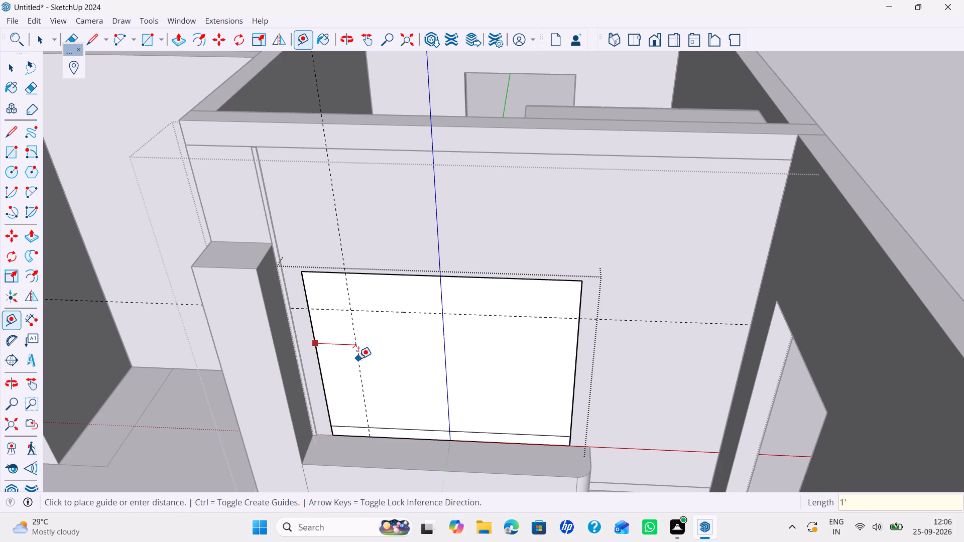
{"action": "key", "text": "Return"}
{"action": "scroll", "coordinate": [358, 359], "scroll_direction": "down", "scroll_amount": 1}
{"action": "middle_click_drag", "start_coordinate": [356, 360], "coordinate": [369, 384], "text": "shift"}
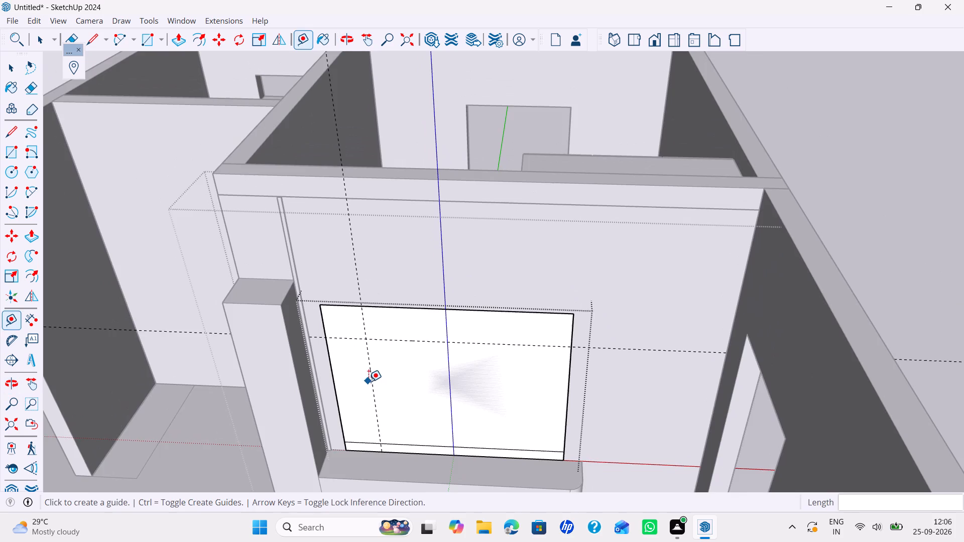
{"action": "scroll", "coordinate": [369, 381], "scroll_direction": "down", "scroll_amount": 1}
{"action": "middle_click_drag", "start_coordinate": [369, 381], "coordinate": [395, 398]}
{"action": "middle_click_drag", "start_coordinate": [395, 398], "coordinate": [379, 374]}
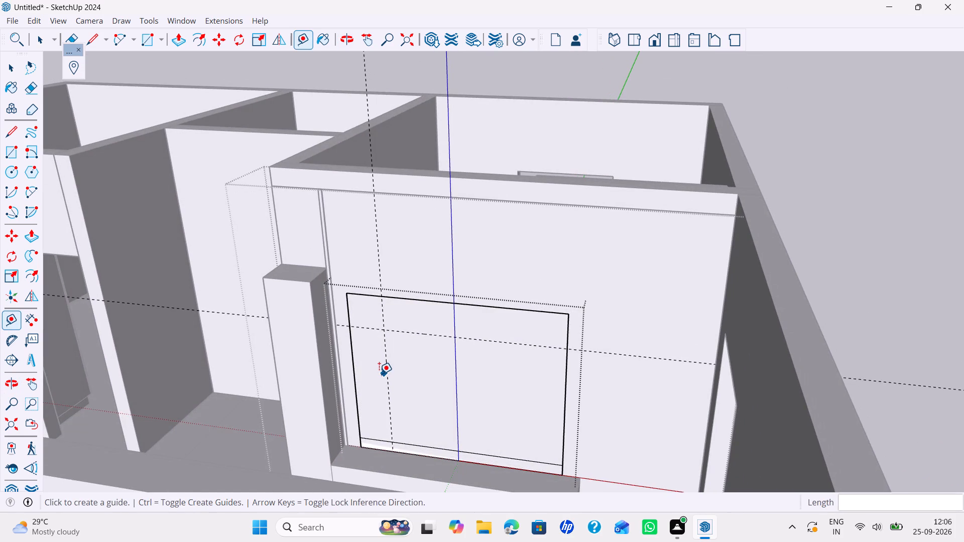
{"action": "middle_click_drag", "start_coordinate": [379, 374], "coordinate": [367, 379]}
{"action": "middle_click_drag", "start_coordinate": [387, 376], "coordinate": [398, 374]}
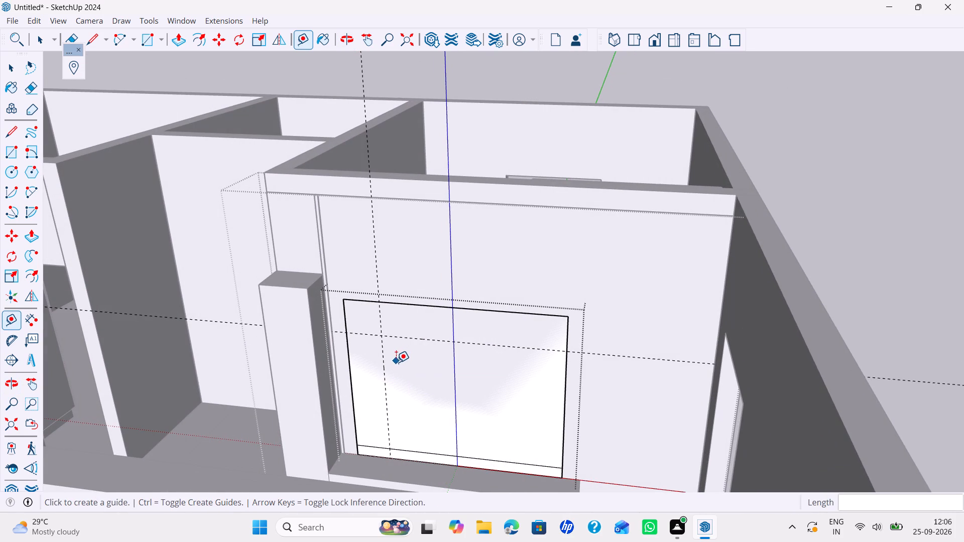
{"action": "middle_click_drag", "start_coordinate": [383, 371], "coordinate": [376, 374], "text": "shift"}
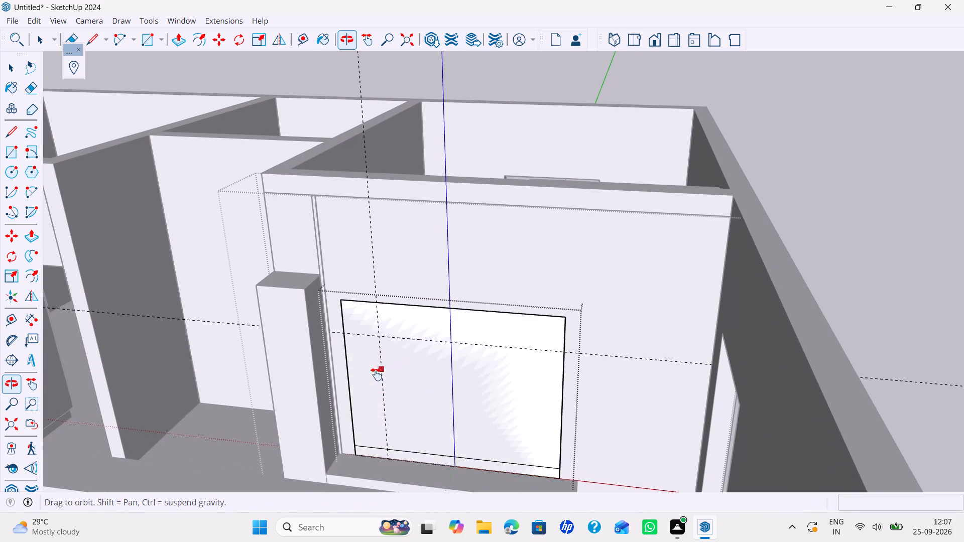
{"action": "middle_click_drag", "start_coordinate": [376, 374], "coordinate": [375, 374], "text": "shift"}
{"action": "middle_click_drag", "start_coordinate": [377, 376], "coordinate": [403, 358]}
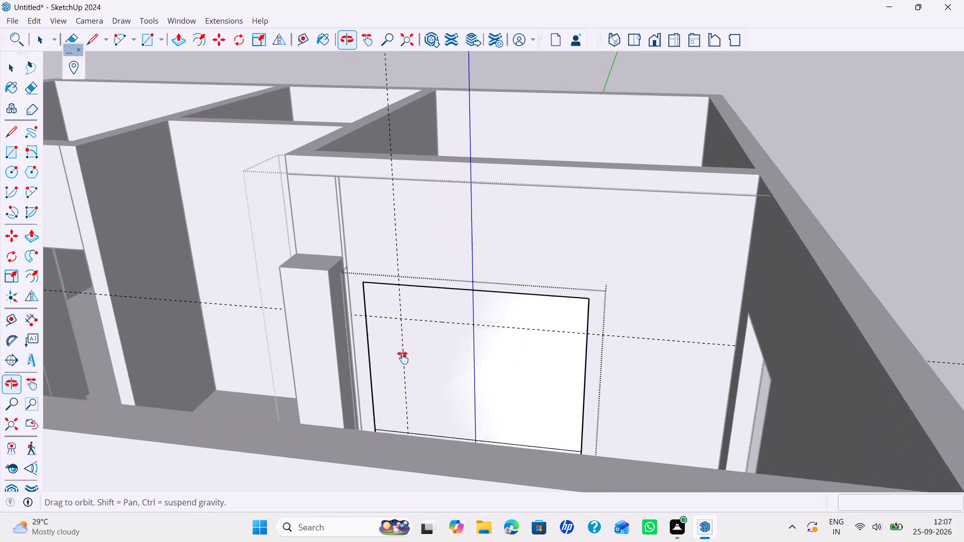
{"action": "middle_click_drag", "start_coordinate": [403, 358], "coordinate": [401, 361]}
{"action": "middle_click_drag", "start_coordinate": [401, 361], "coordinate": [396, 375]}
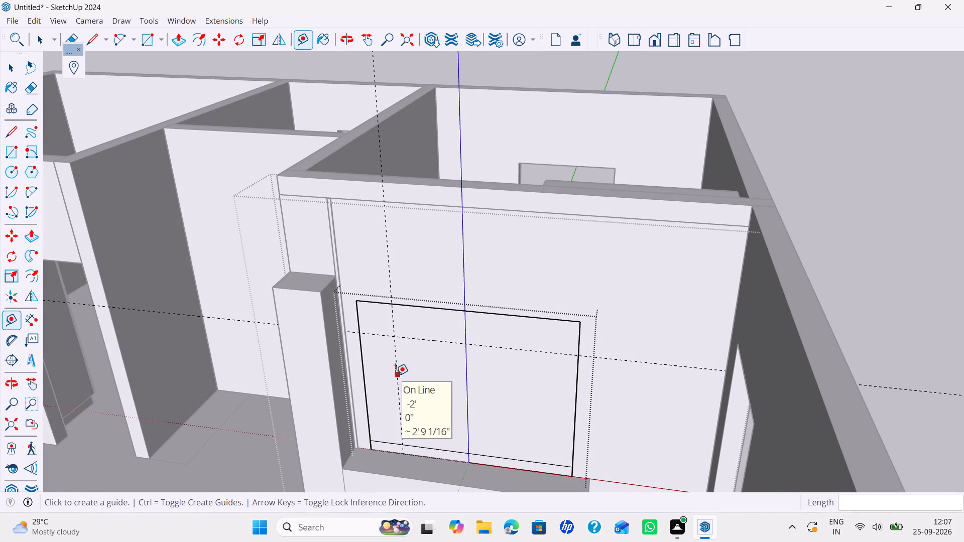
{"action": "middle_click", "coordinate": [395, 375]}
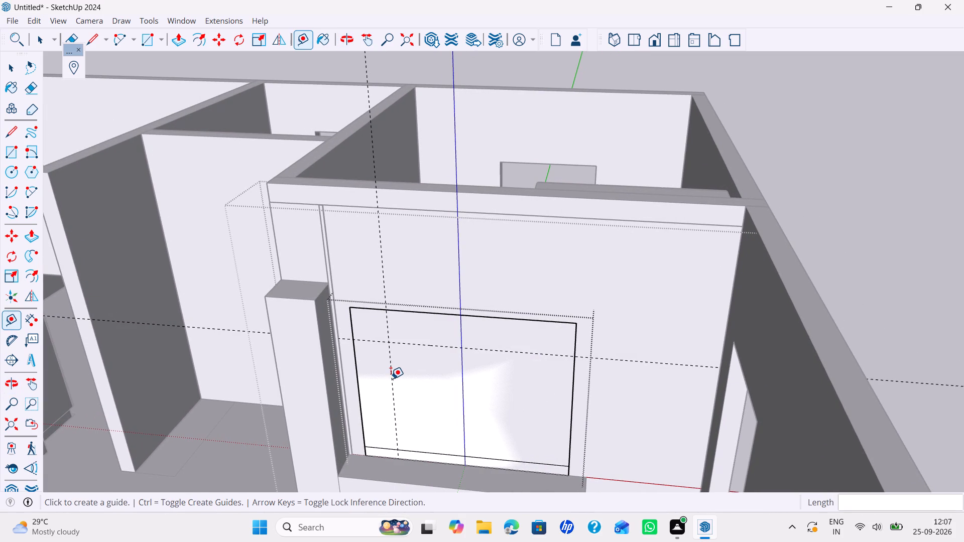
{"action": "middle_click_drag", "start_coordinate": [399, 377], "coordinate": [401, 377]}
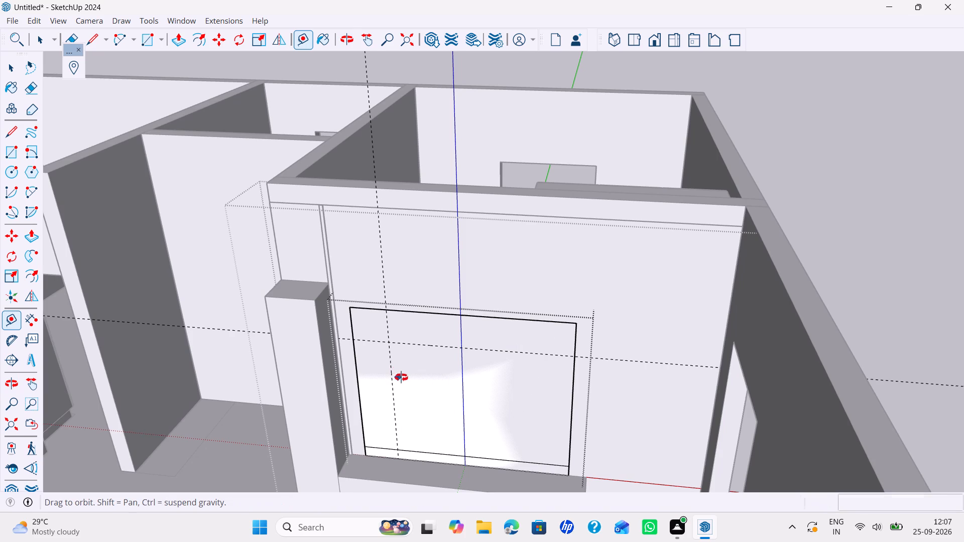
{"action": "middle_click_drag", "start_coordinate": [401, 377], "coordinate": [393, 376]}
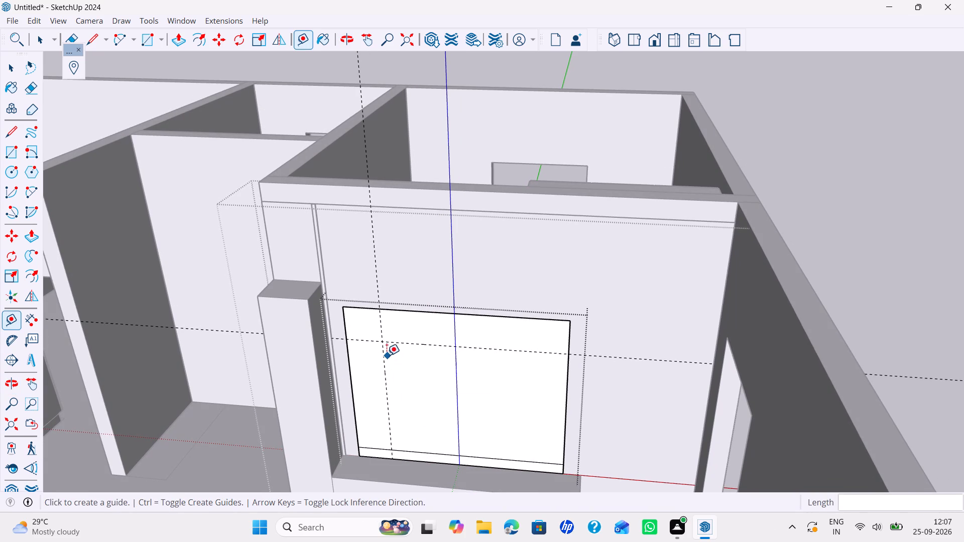
Place a second horizontal guide 6" below the first and a second vertical guide 6" further in from the column side.
{"action": "left_click", "coordinate": [393, 340]}
{"action": "key", "text": "Up"}
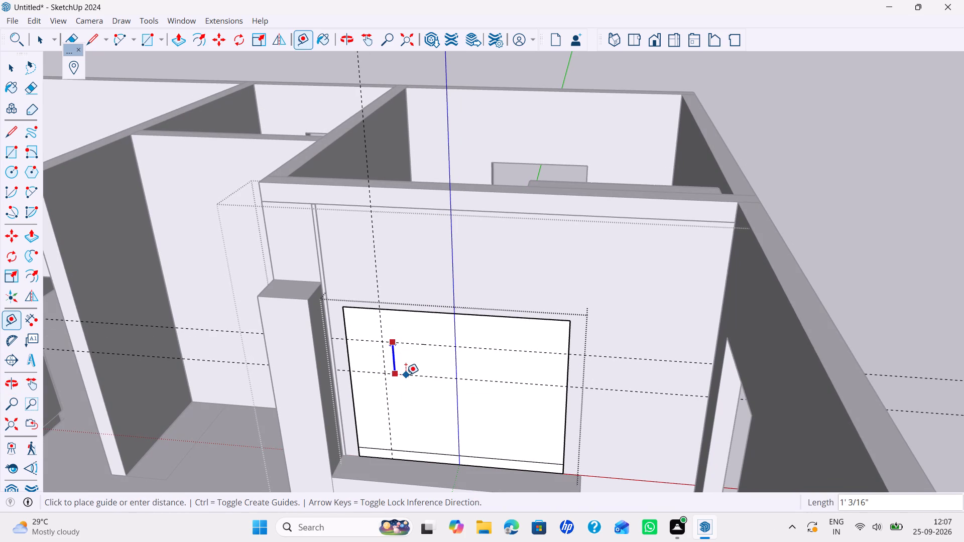
{"action": "type", "text": "6\""}
{"action": "key", "text": "Return"}
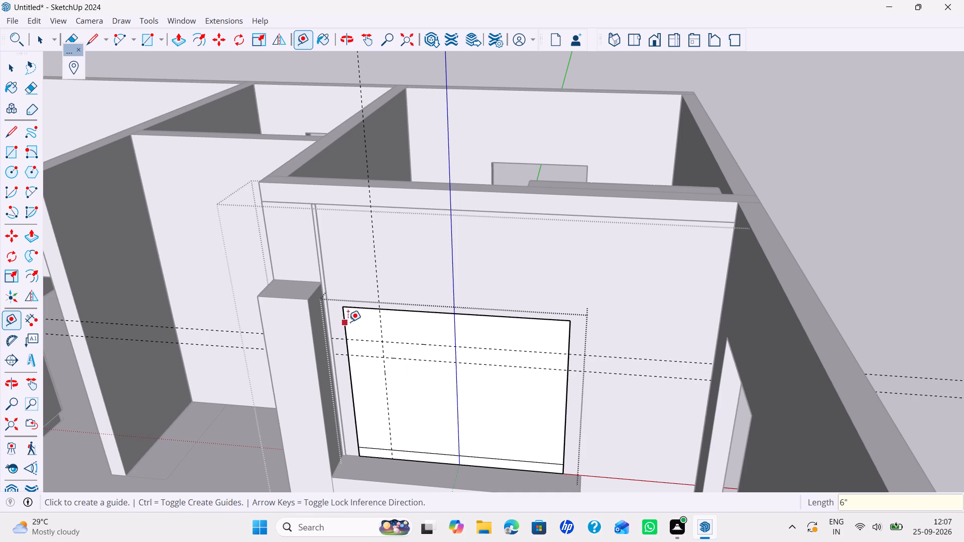
{"action": "left_click", "coordinate": [383, 329]}
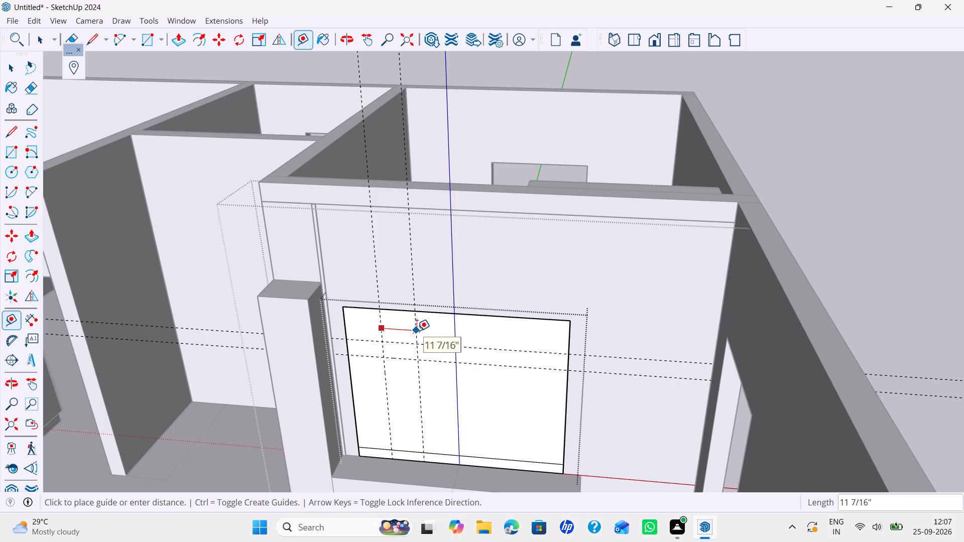
{"action": "type", "text": "6\""}
{"action": "key", "text": "Return"}
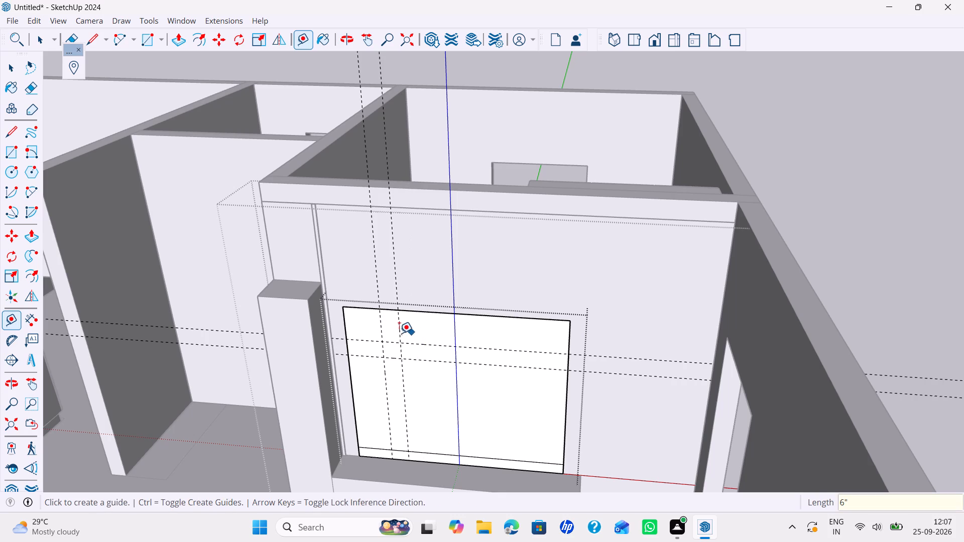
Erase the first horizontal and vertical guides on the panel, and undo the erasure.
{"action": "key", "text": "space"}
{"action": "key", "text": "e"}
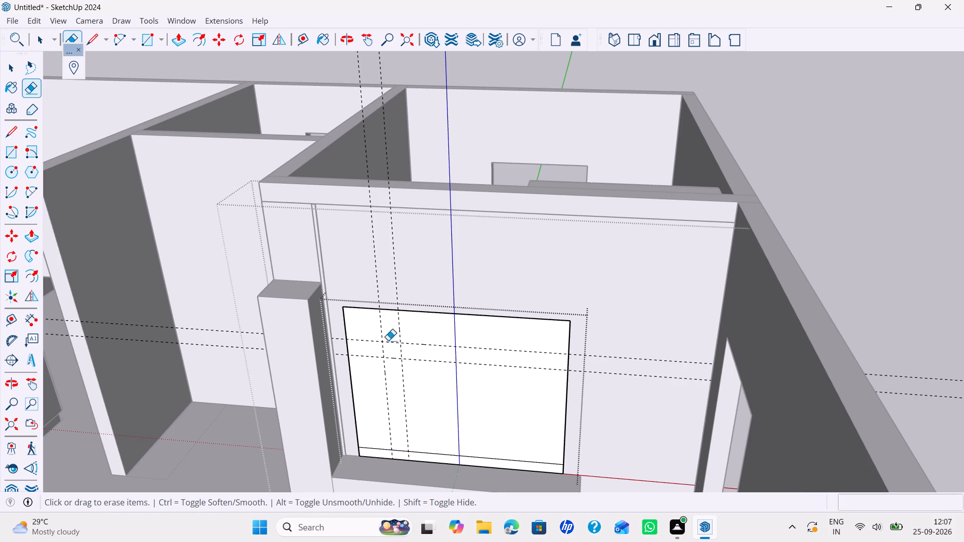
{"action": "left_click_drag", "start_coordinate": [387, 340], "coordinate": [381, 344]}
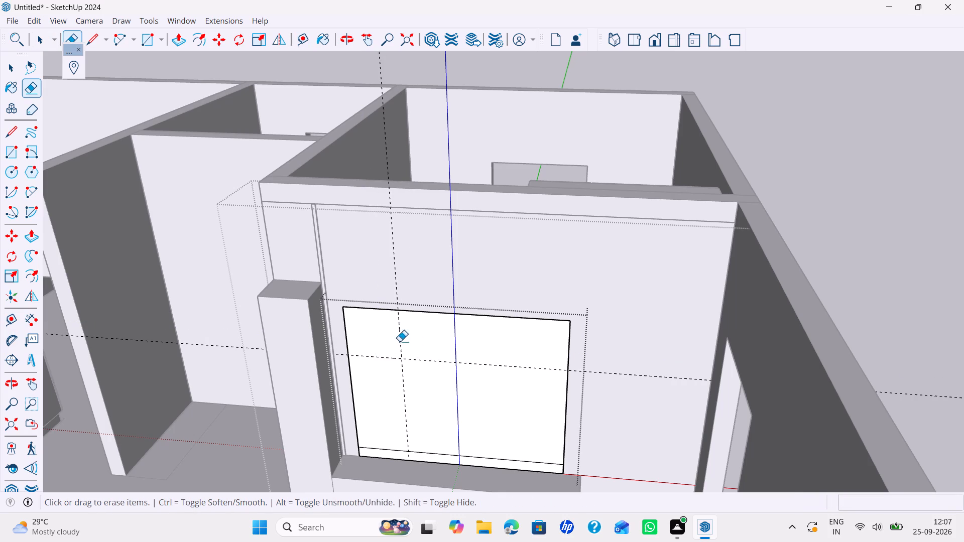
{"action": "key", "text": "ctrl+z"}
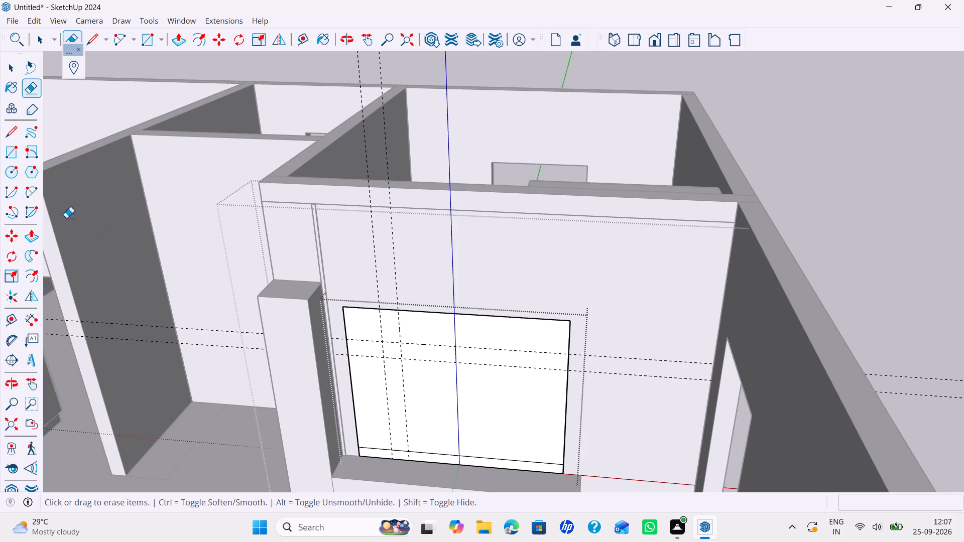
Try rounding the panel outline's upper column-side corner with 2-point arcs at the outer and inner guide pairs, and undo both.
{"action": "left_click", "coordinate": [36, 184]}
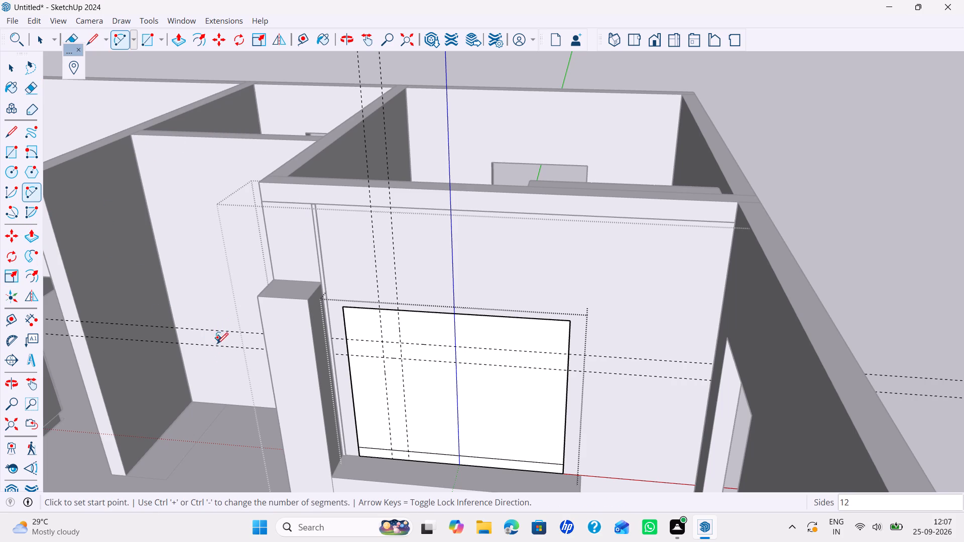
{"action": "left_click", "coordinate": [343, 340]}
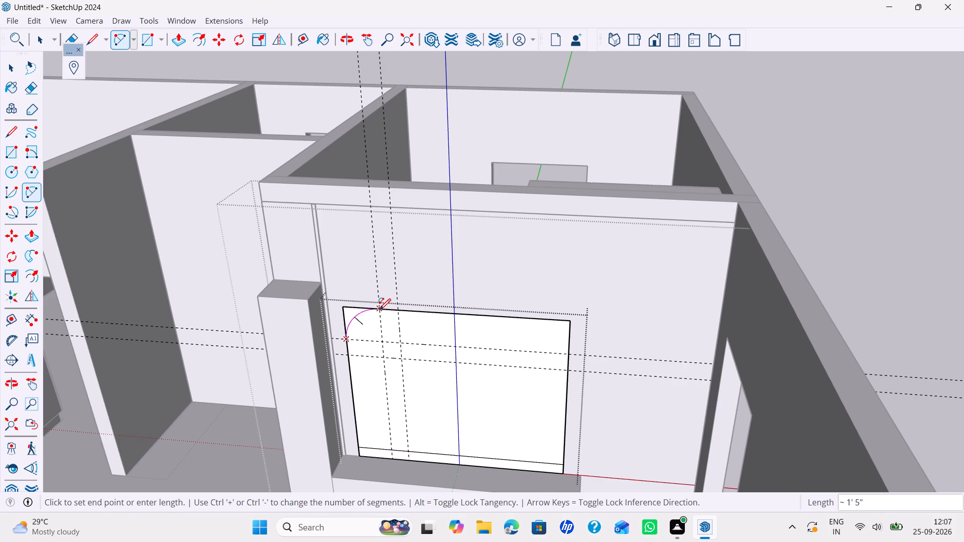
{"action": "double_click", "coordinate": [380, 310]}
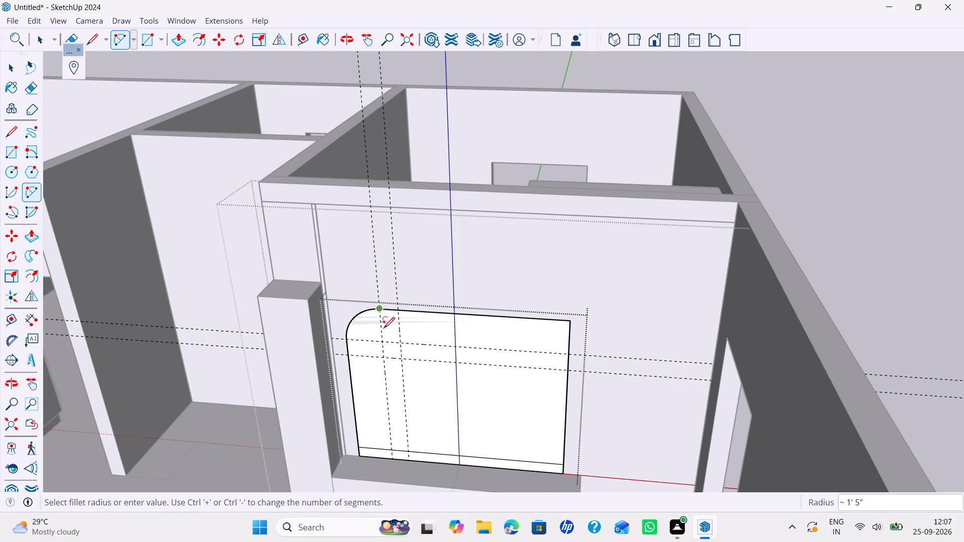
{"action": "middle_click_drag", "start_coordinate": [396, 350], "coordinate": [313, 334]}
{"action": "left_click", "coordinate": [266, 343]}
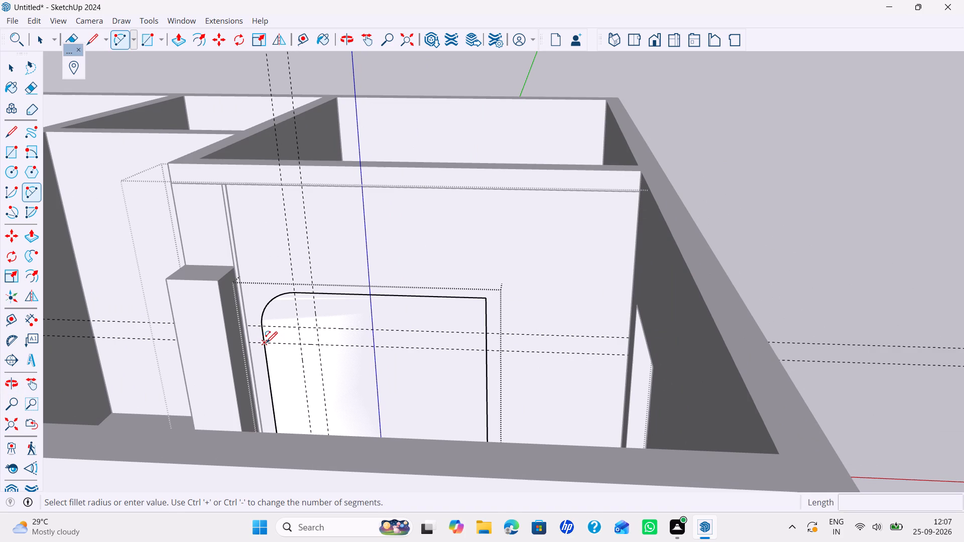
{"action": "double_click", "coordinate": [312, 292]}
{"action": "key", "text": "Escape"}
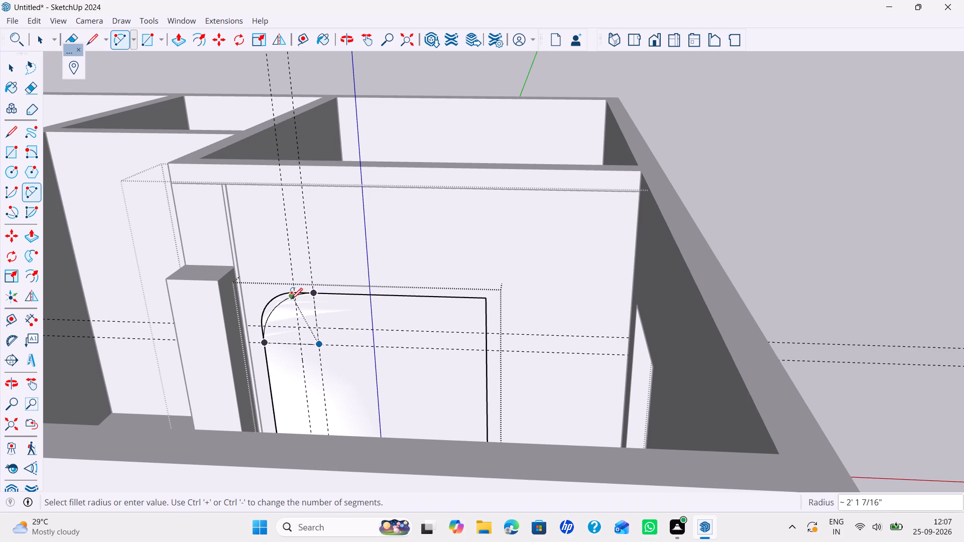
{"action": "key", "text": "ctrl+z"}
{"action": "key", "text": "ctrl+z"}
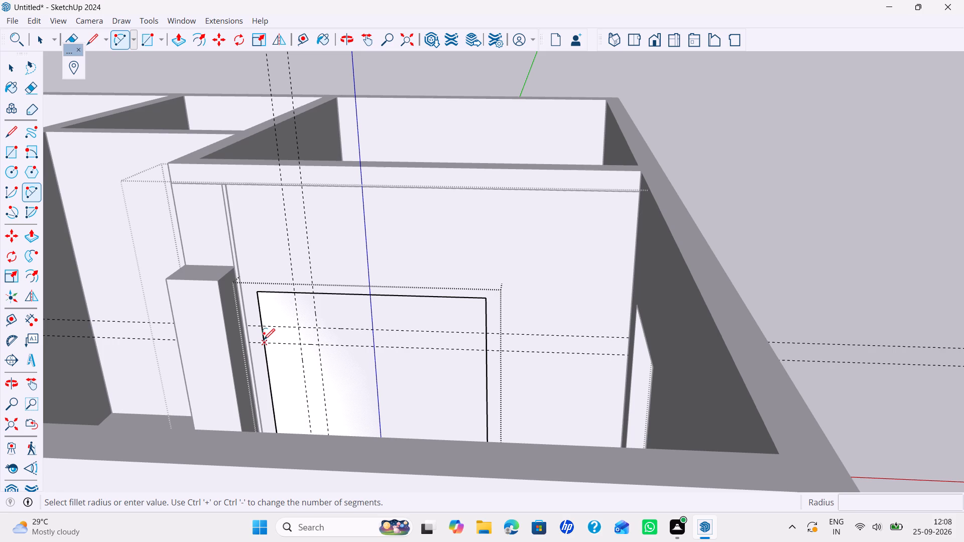
Round the panel outline's upper column-side corner with a 2-point arc between the lower horizontal and inner vertical guides.
{"action": "left_click", "coordinate": [264, 342]}
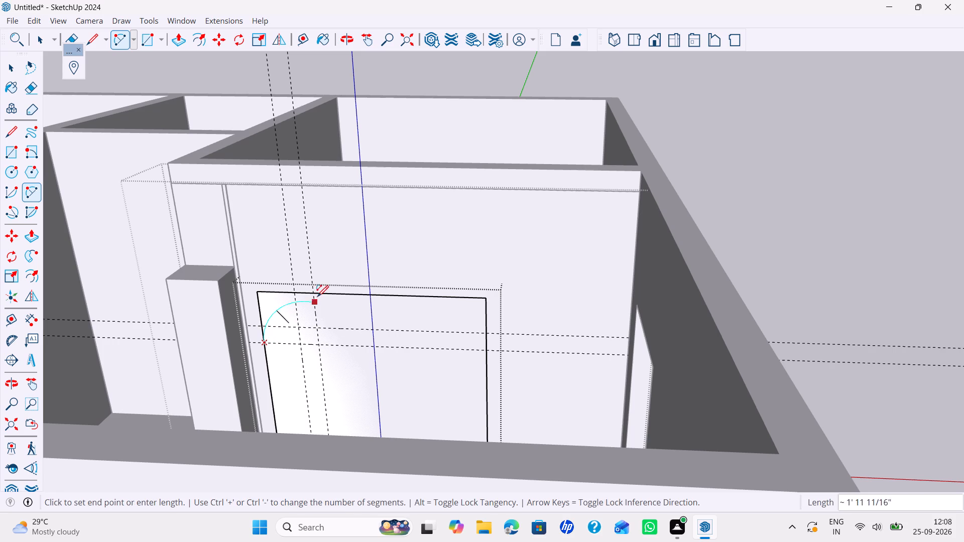
{"action": "double_click", "coordinate": [312, 293]}
{"action": "key", "text": "space"}
Erase all four horizontal and vertical guides crossing the panel.
{"action": "scroll", "coordinate": [297, 323], "scroll_direction": "down", "scroll_amount": 1}
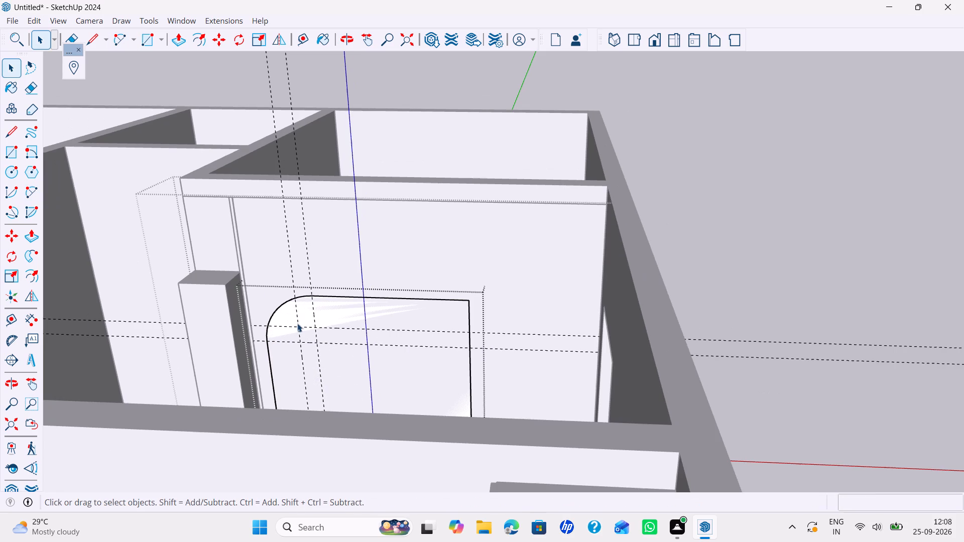
{"action": "middle_click", "coordinate": [297, 323]}
{"action": "key", "text": "e"}
{"action": "left_click_drag", "start_coordinate": [297, 325], "coordinate": [296, 334]}
{"action": "left_click_drag", "start_coordinate": [299, 340], "coordinate": [324, 337]}
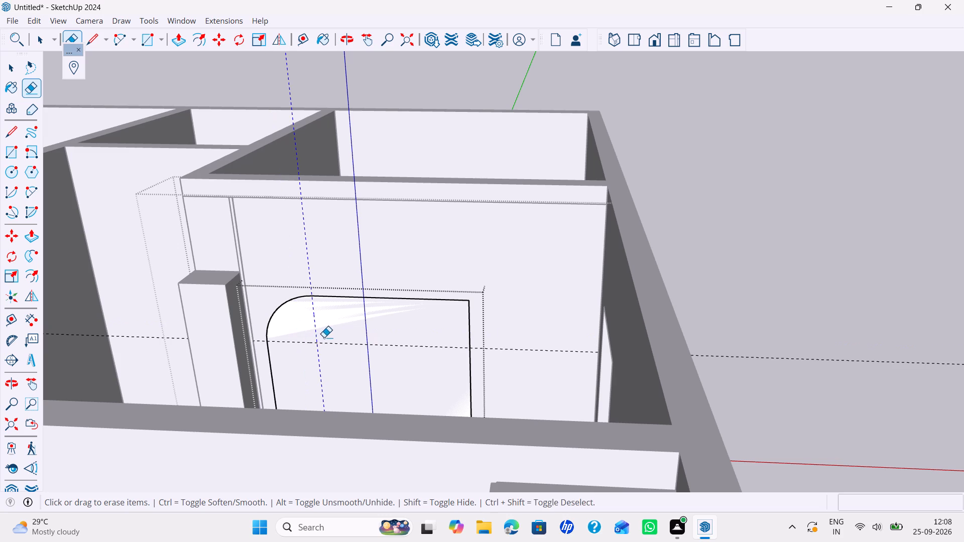
{"action": "left_click_drag", "start_coordinate": [324, 337], "coordinate": [316, 349]}
{"action": "key", "text": "space"}
Erase the bottom strip's lower edge and two short side edges, so the panel outline ends at the copied line.
{"action": "middle_click_drag", "start_coordinate": [314, 352], "coordinate": [361, 352]}
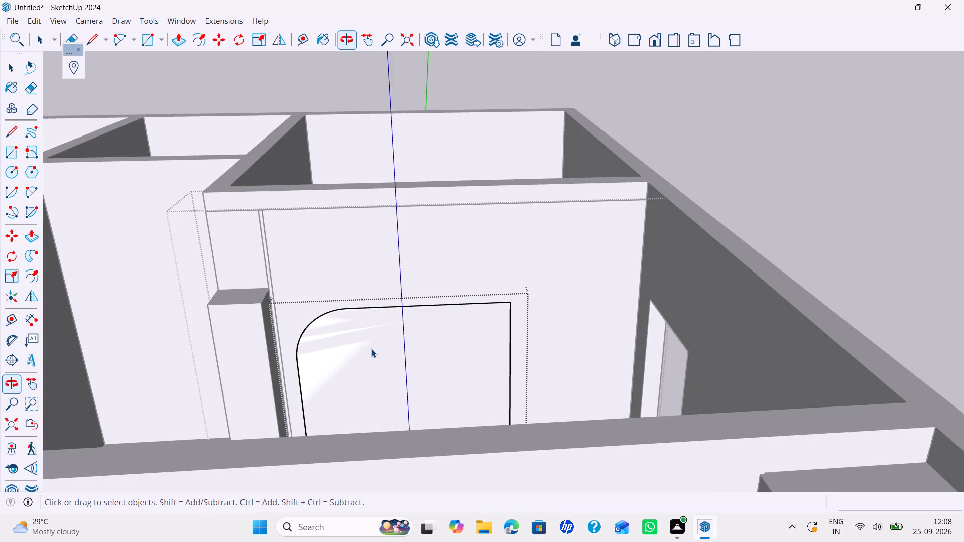
{"action": "scroll", "coordinate": [371, 349], "scroll_direction": "down", "scroll_amount": 3}
{"action": "middle_click_drag", "start_coordinate": [372, 349], "coordinate": [294, 360], "text": "shift"}
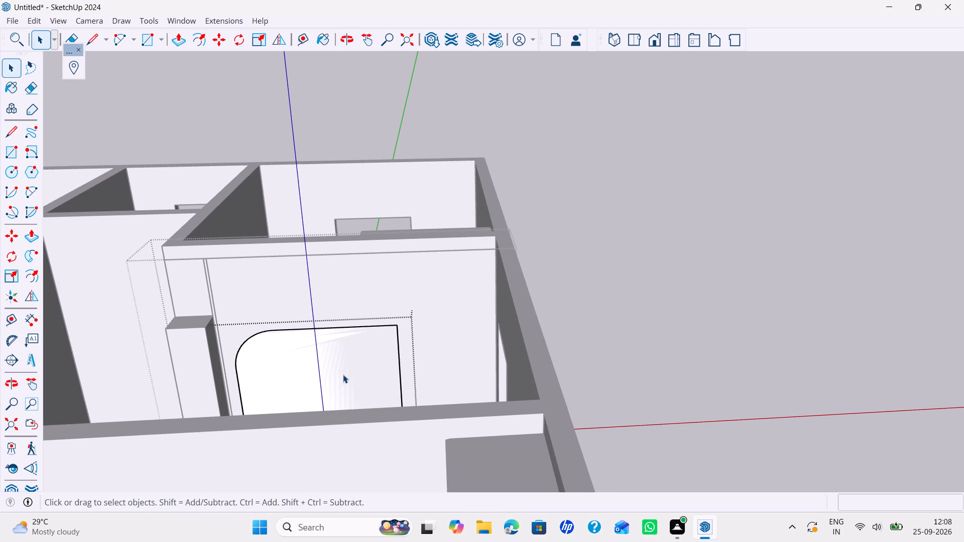
{"action": "middle_click_drag", "start_coordinate": [345, 374], "coordinate": [442, 378]}
{"action": "middle_click_drag", "start_coordinate": [447, 382], "coordinate": [436, 414]}
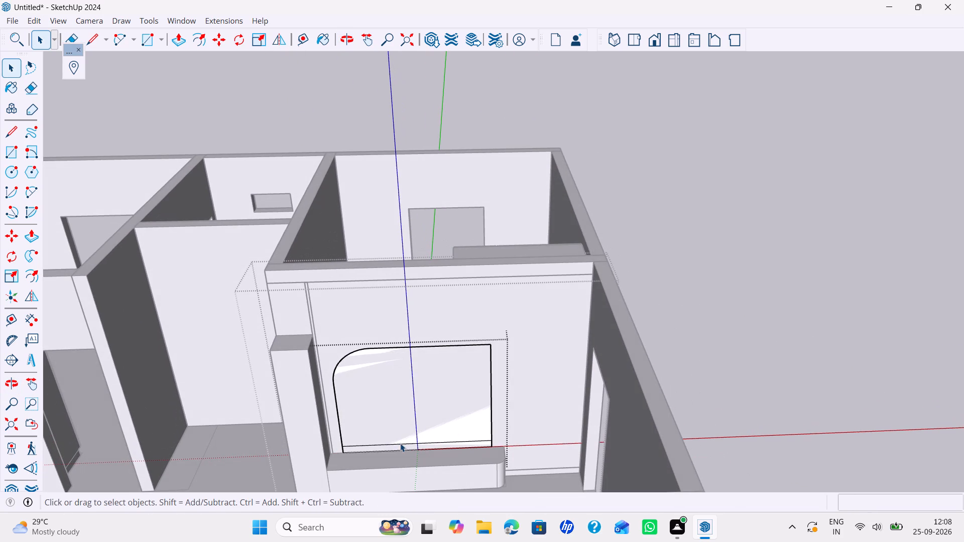
{"action": "key", "text": "e"}
{"action": "scroll", "coordinate": [361, 468], "scroll_direction": "up", "scroll_amount": 3}
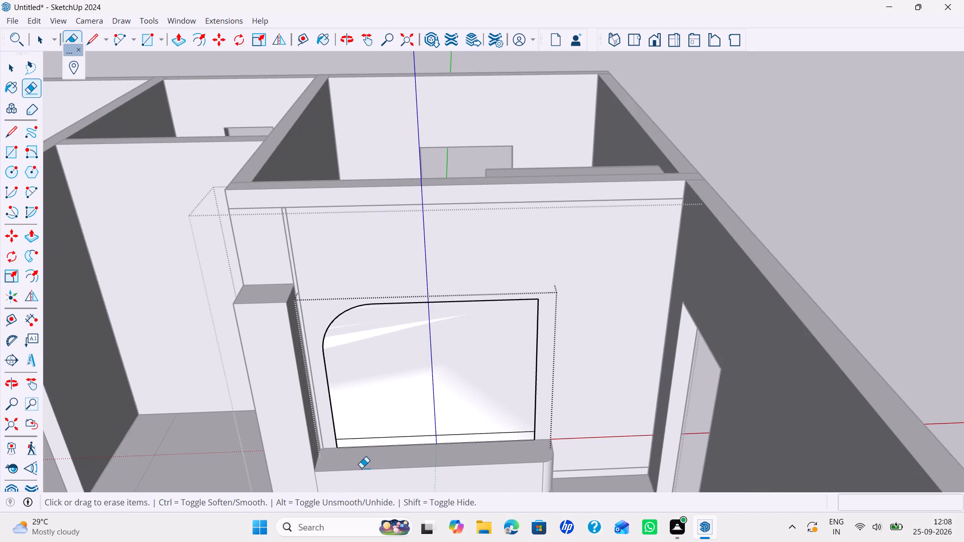
{"action": "scroll", "coordinate": [357, 461], "scroll_direction": "up", "scroll_amount": 3}
{"action": "left_click_drag", "start_coordinate": [328, 439], "coordinate": [331, 441]}
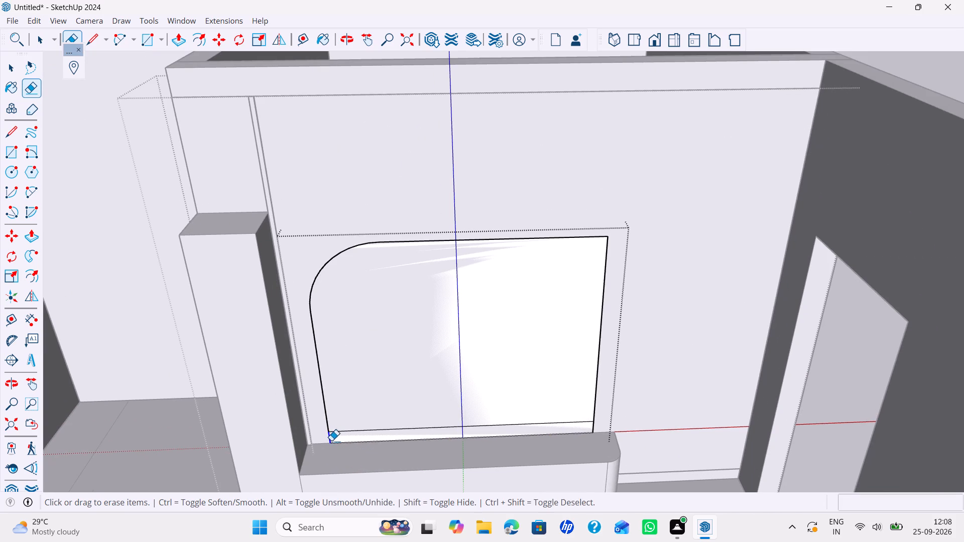
{"action": "left_click_drag", "start_coordinate": [331, 441], "coordinate": [342, 444]}
{"action": "left_click", "coordinate": [596, 430]}
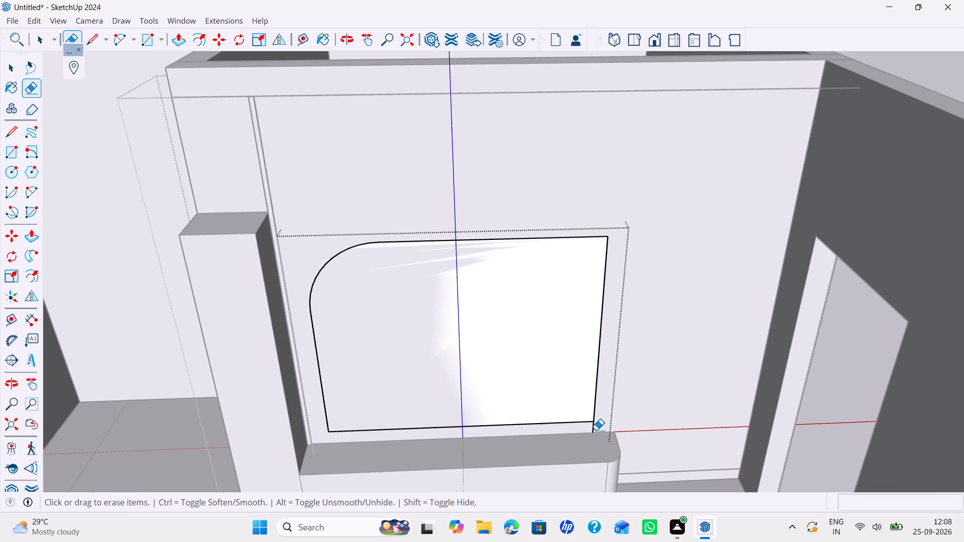
{"action": "key", "text": "space"}
Measure the upper rounded corner's drop from the panel outline's top edge to the arc's lower end.
{"action": "scroll", "coordinate": [599, 414], "scroll_direction": "down", "scroll_amount": 2}
{"action": "middle_click_drag", "start_coordinate": [599, 414], "coordinate": [591, 424], "text": "shift"}
{"action": "middle_click_drag", "start_coordinate": [572, 418], "coordinate": [557, 387]}
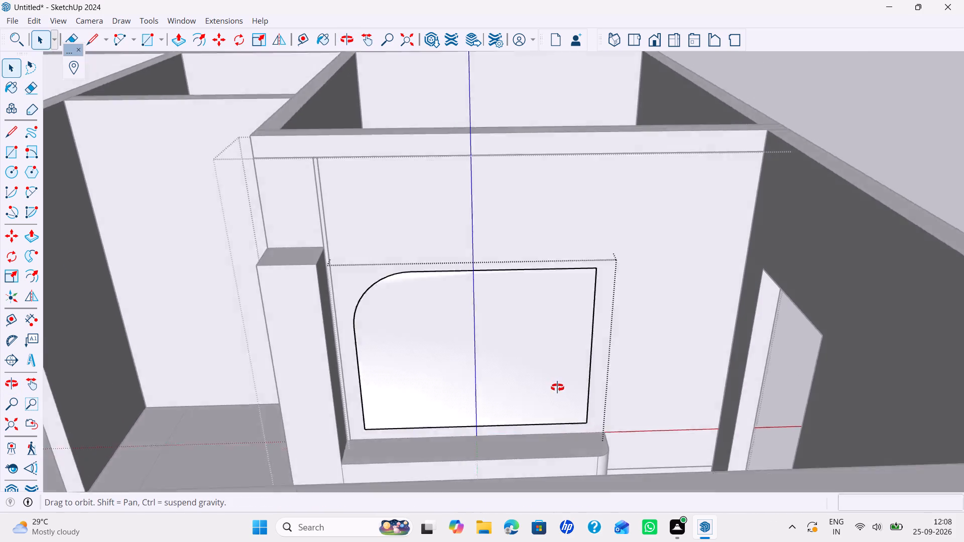
{"action": "middle_click_drag", "start_coordinate": [557, 387], "coordinate": [549, 383]}
{"action": "middle_click_drag", "start_coordinate": [537, 326], "coordinate": [526, 366]}
{"action": "middle_click_drag", "start_coordinate": [524, 317], "coordinate": [509, 392], "text": "shift"}
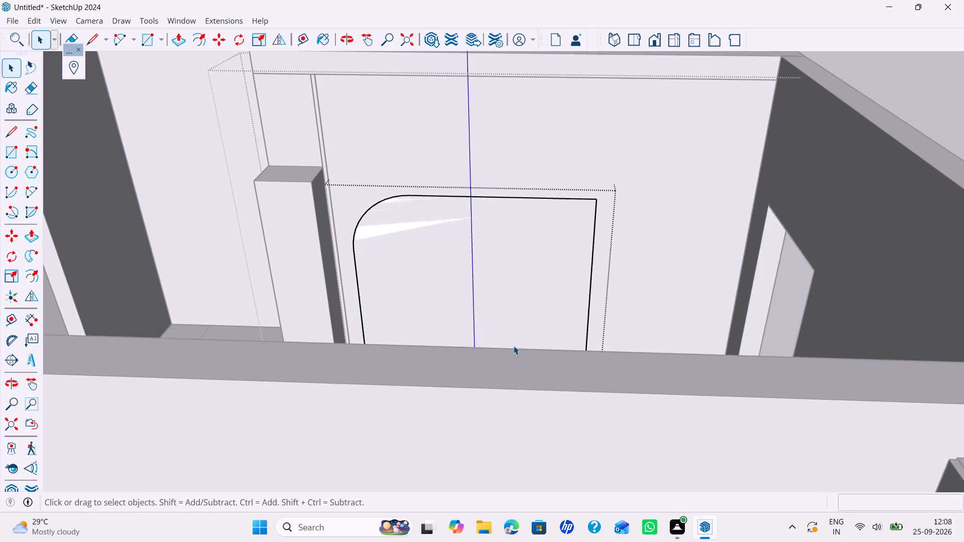
{"action": "middle_click_drag", "start_coordinate": [514, 346], "coordinate": [503, 399], "text": "shift"}
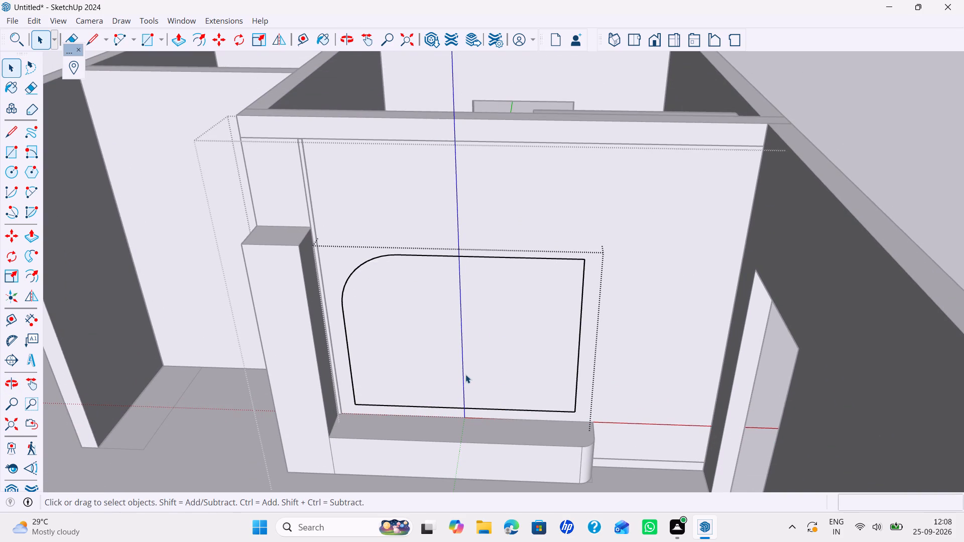
{"action": "key", "text": "t"}
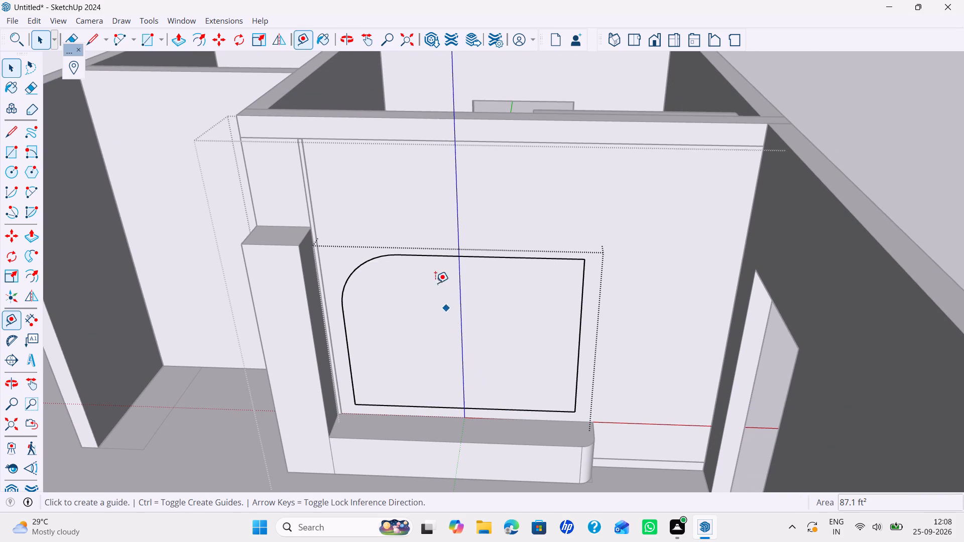
{"action": "left_click", "coordinate": [430, 258]}
{"action": "key", "text": "Up"}
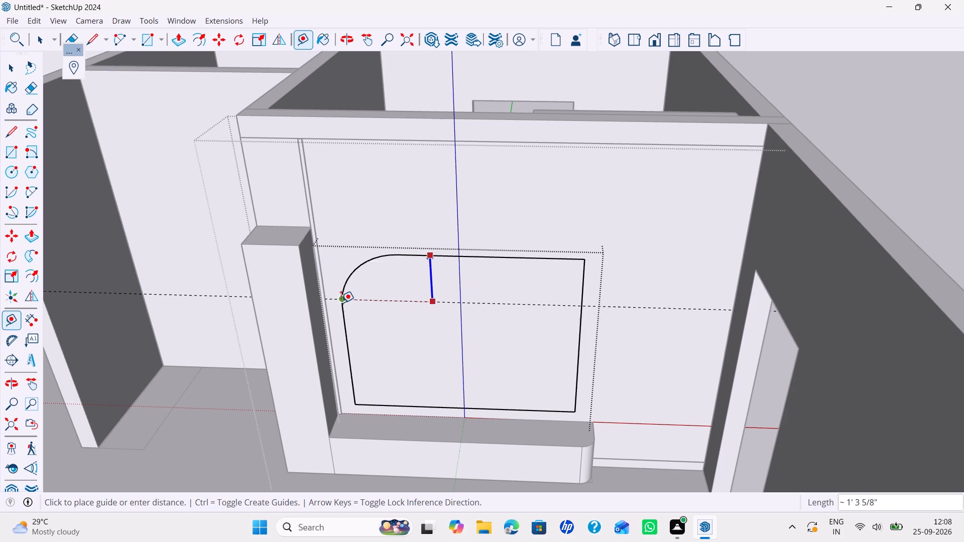
{"action": "key", "text": "Escape"}
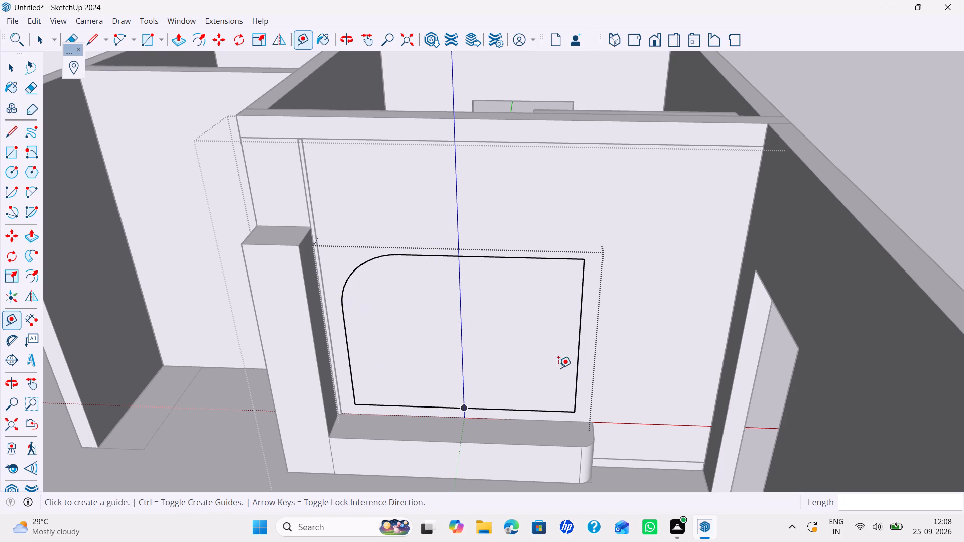
Place guides 1.6' above the panel outline's bottom edge and 1.6' inward from its side edge away from the column.
{"action": "left_click", "coordinate": [536, 412]}
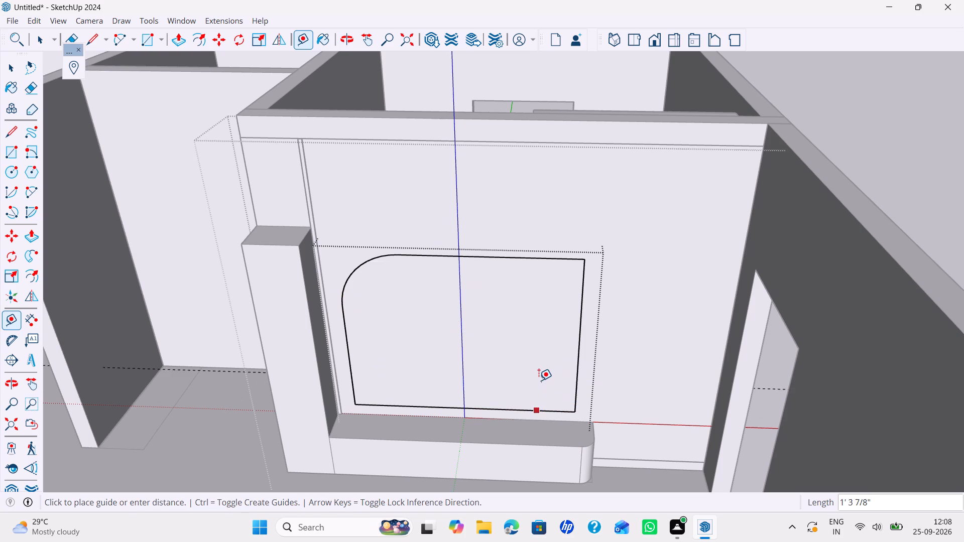
{"action": "key", "text": "Up"}
{"action": "key", "text": "1"}
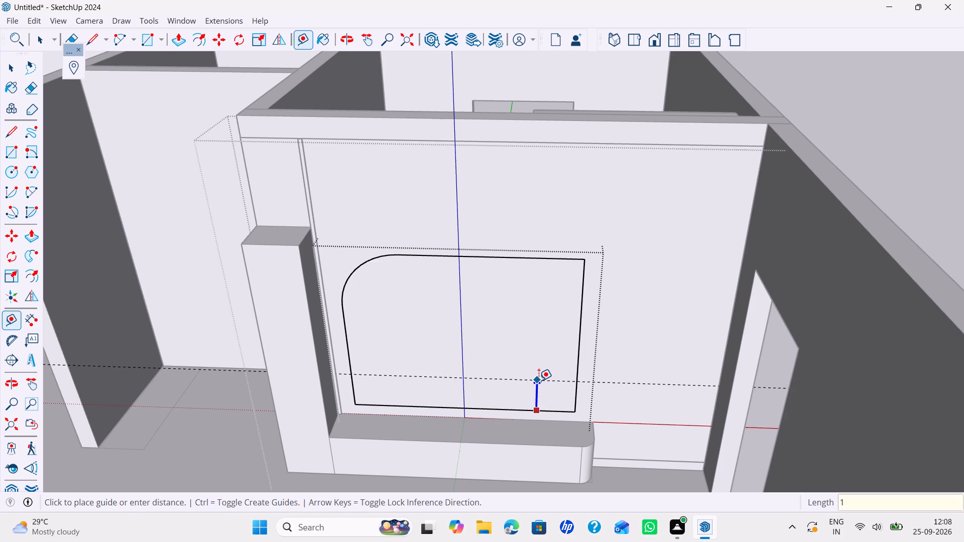
{"action": "type", "text": ".6"}
{"action": "key", "text": "apostrophe"}
{"action": "key", "text": "Return"}
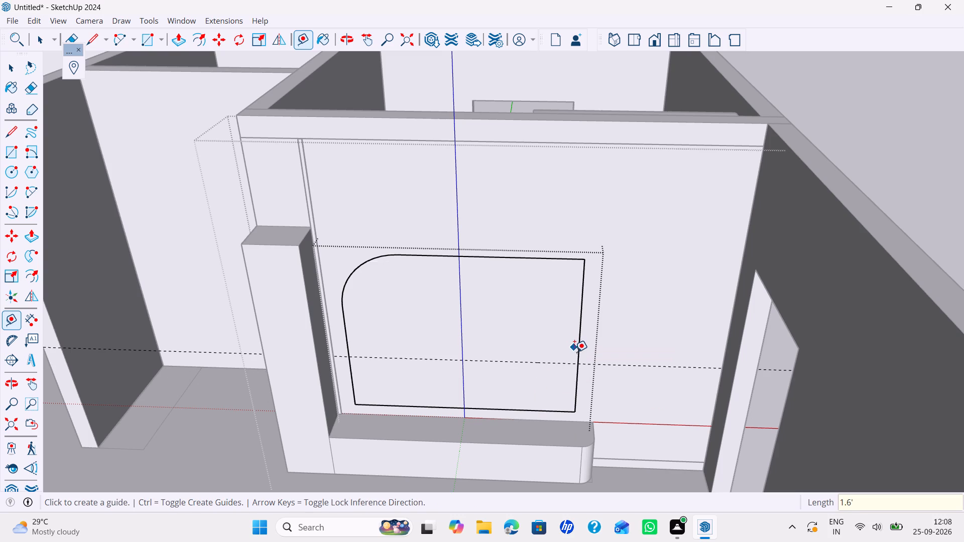
{"action": "left_click", "coordinate": [576, 357]}
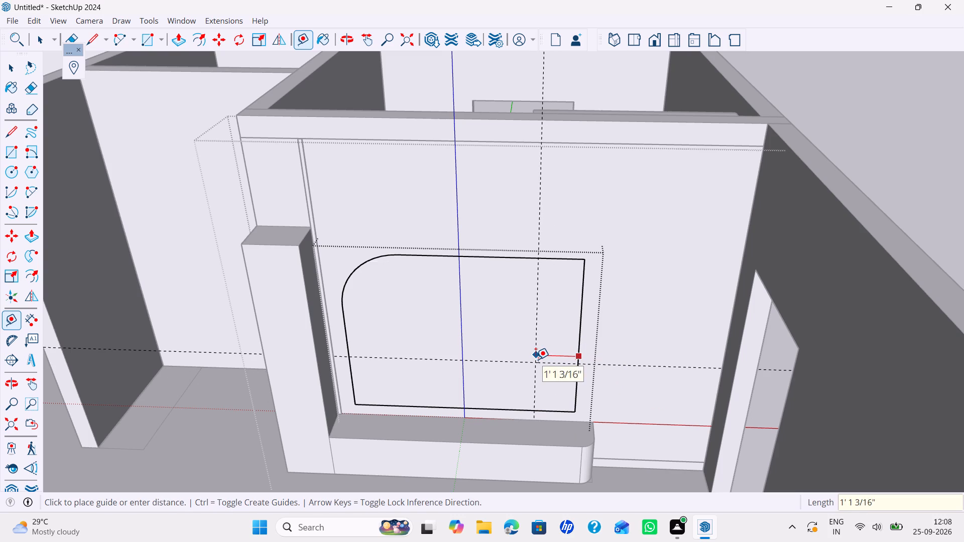
{"action": "type", "text": "1."}
{"action": "key", "text": "6"}
{"action": "key", "text": "apostrophe"}
{"action": "key", "text": "Return"}
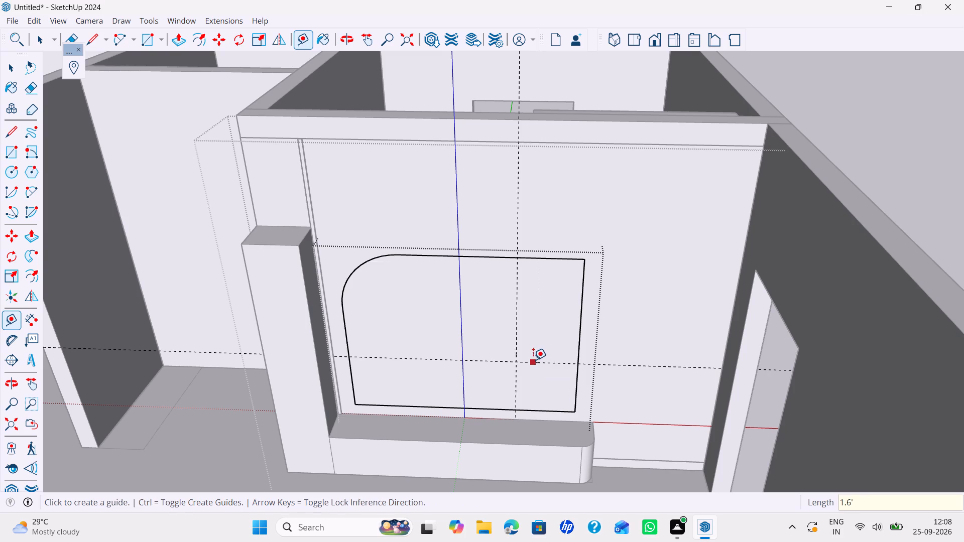
{"action": "key", "text": "space"}
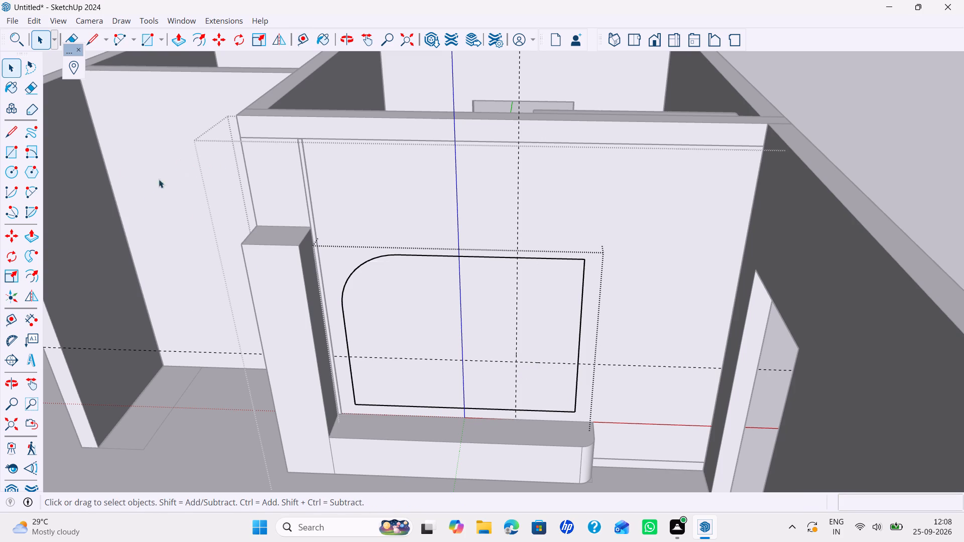
Round the panel outline's lower corner away from the column with a 2-point arc between the two guide intersections.
{"action": "left_click", "coordinate": [37, 196]}
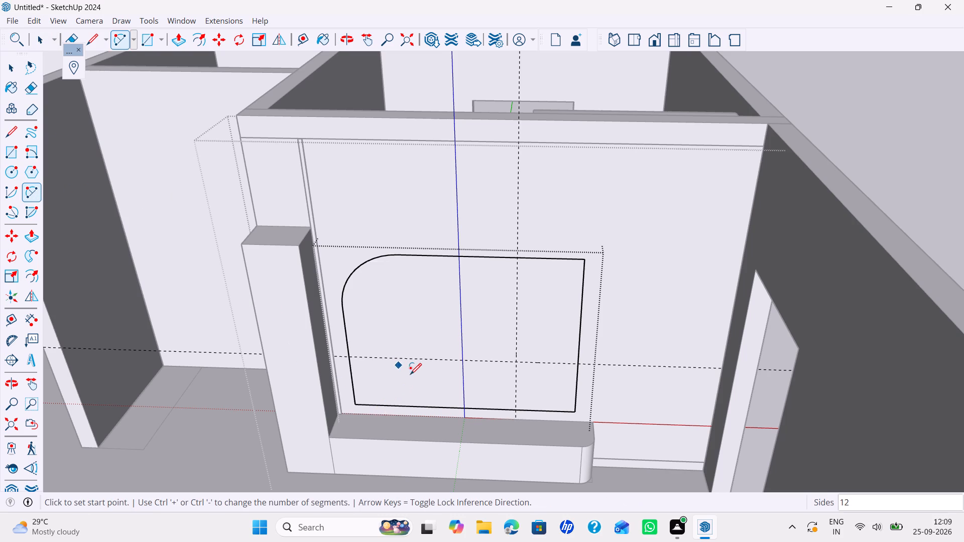
{"action": "left_click", "coordinate": [518, 409]}
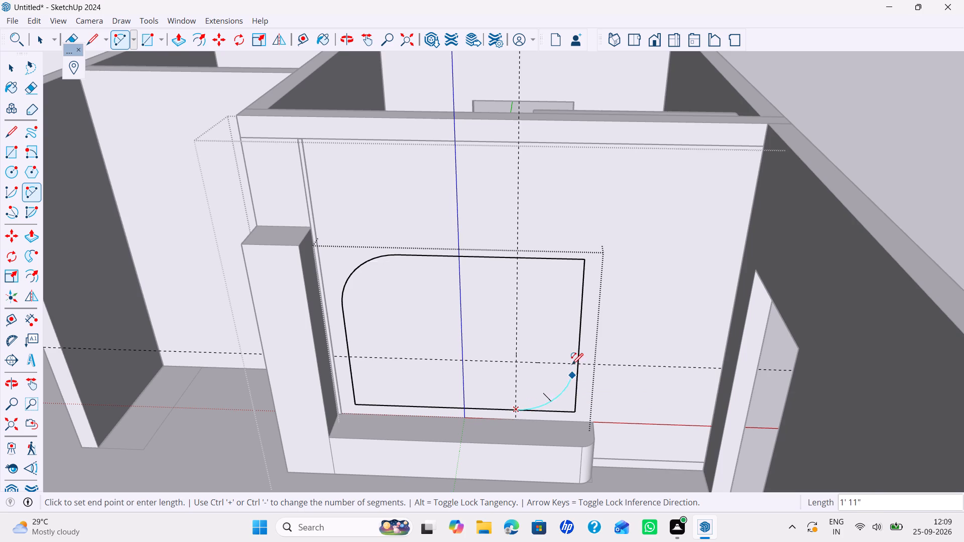
{"action": "double_click", "coordinate": [579, 366]}
{"action": "key", "text": "space"}
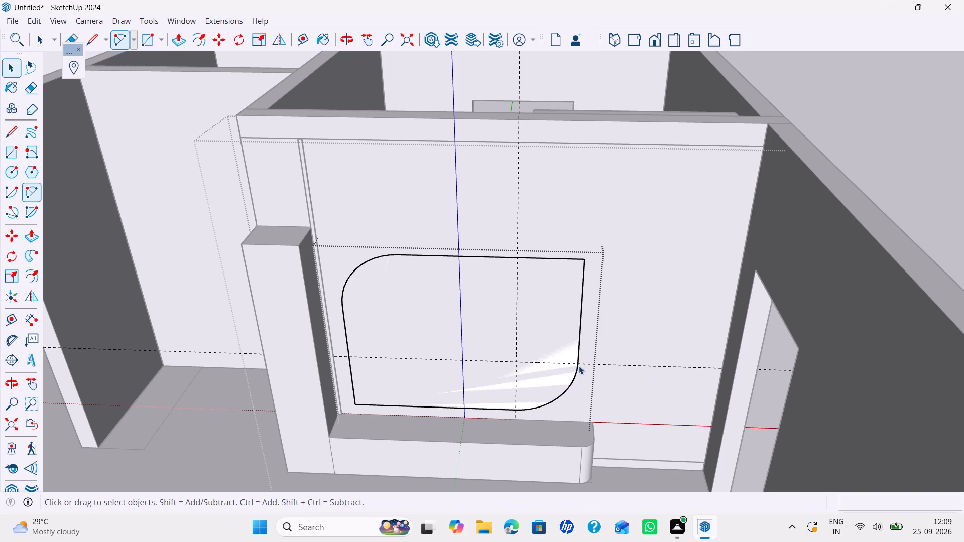
Erase the horizontal and vertical guides crossing the panel.
{"action": "key", "text": "e"}
{"action": "left_click_drag", "start_coordinate": [543, 373], "coordinate": [503, 365]}
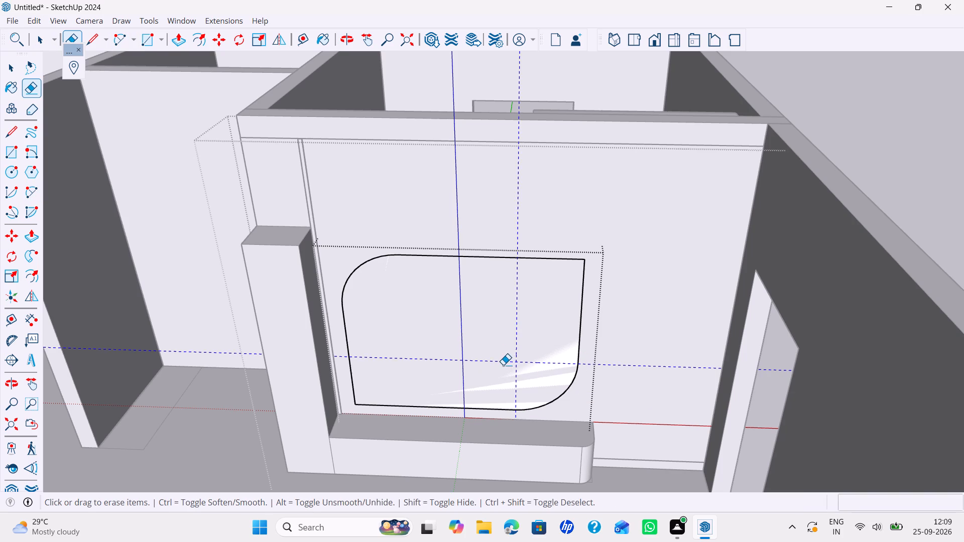
{"action": "left_click_drag", "start_coordinate": [503, 365], "coordinate": [503, 365]}
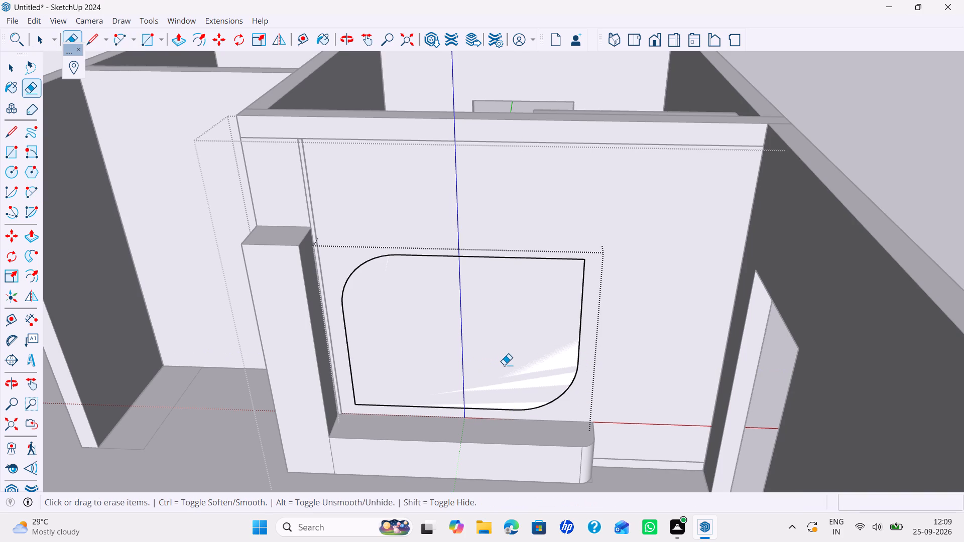
{"action": "key", "text": "space"}
Push/Pull the rounded panel face out from the wall by 18 mm.
{"action": "scroll", "coordinate": [501, 370], "scroll_direction": "down", "scroll_amount": 2}
{"action": "middle_click_drag", "start_coordinate": [502, 370], "coordinate": [497, 380], "text": "shift"}
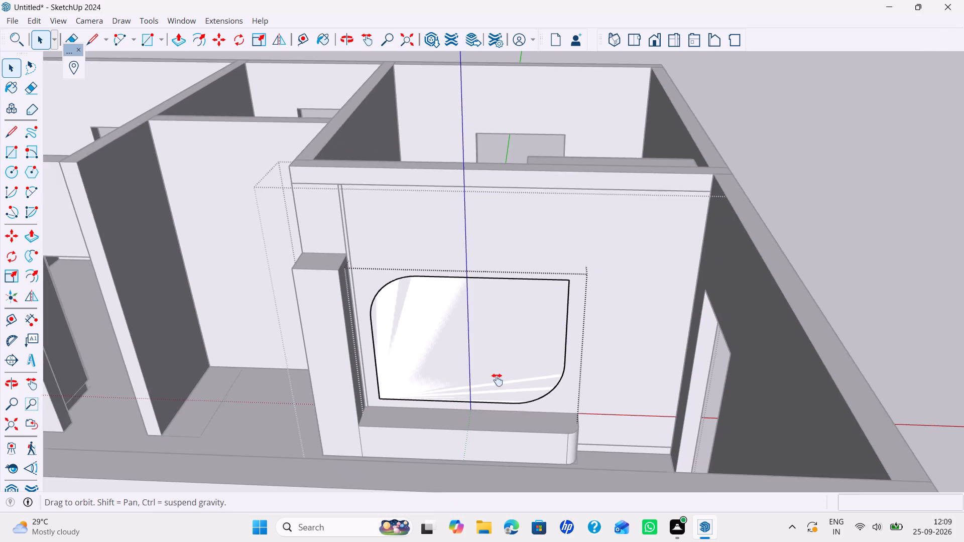
{"action": "middle_click_drag", "start_coordinate": [497, 380], "coordinate": [484, 404], "text": "shift"}
{"action": "middle_click_drag", "start_coordinate": [491, 408], "coordinate": [498, 393]}
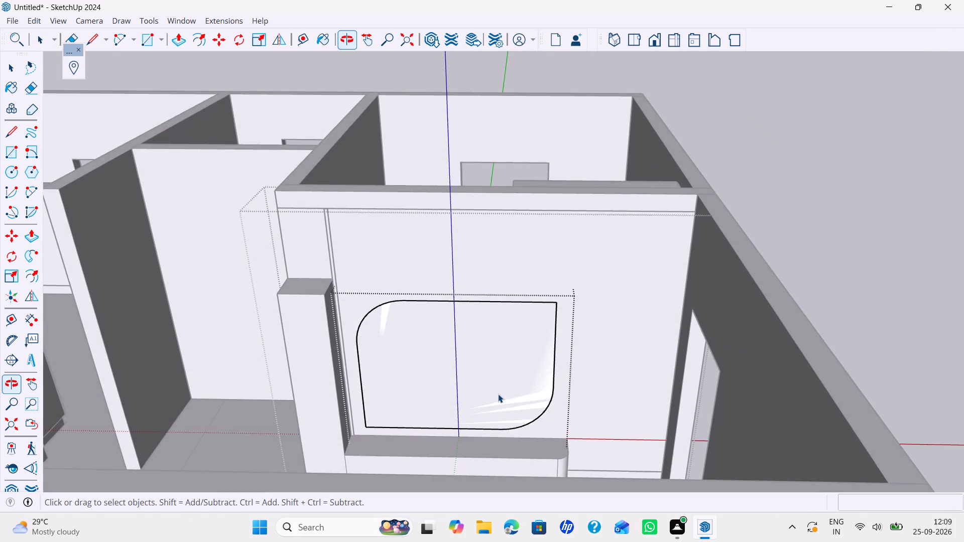
{"action": "scroll", "coordinate": [498, 394], "scroll_direction": "down", "scroll_amount": 2}
{"action": "middle_click_drag", "start_coordinate": [499, 394], "coordinate": [504, 411], "text": "shift"}
{"action": "key", "text": "p"}
{"action": "left_click", "coordinate": [506, 382]}
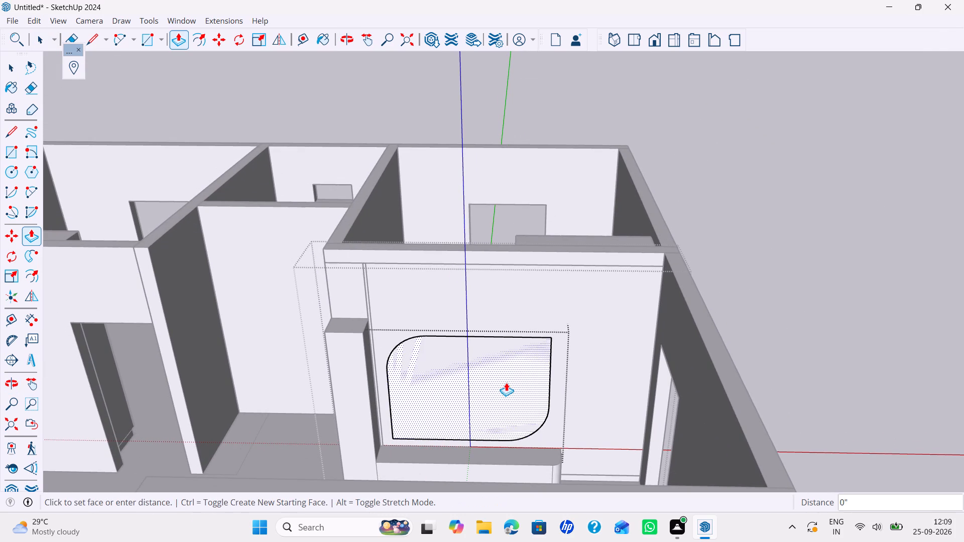
{"action": "key", "text": "0"}
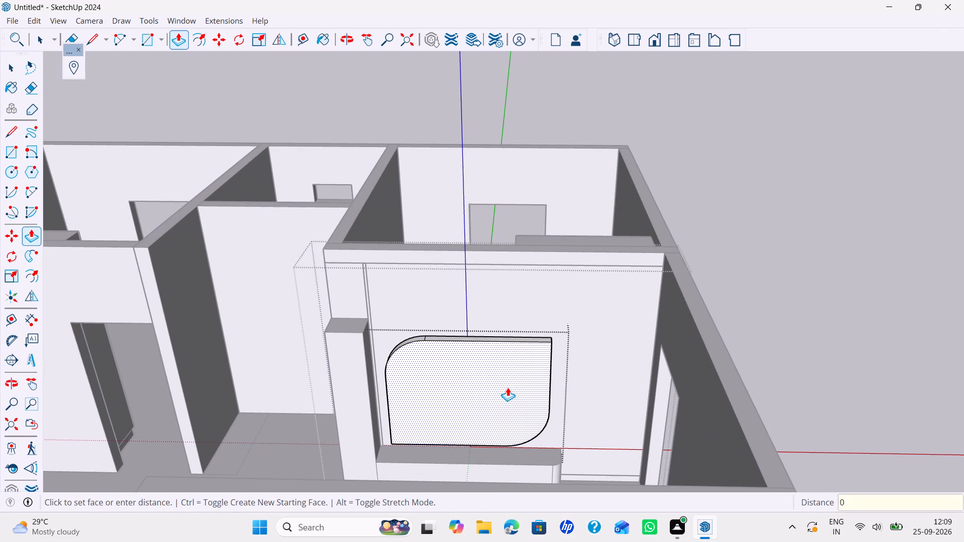
{"action": "key", "text": "BackSpace"}
{"action": "type", "text": "18MM"}
{"action": "key", "text": "Return"}
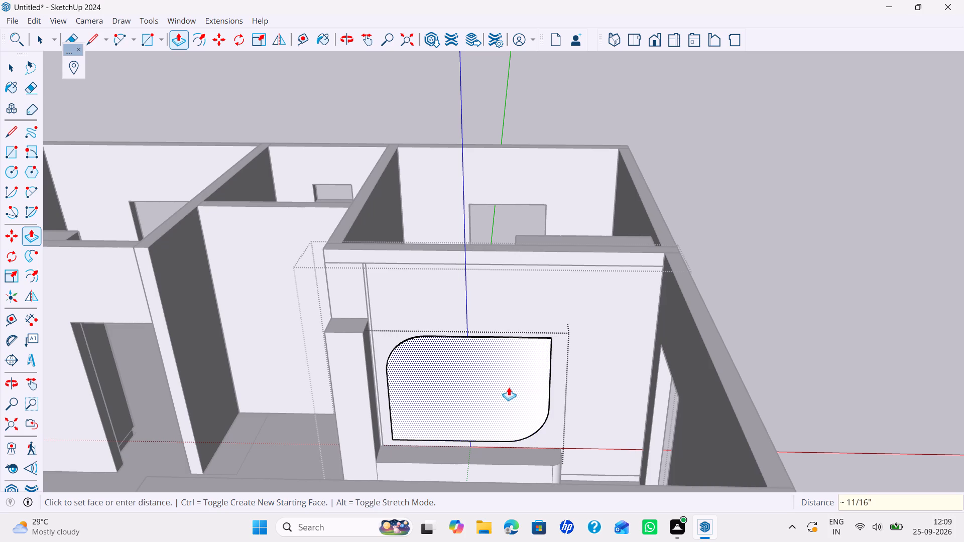
{"action": "key", "text": "space"}
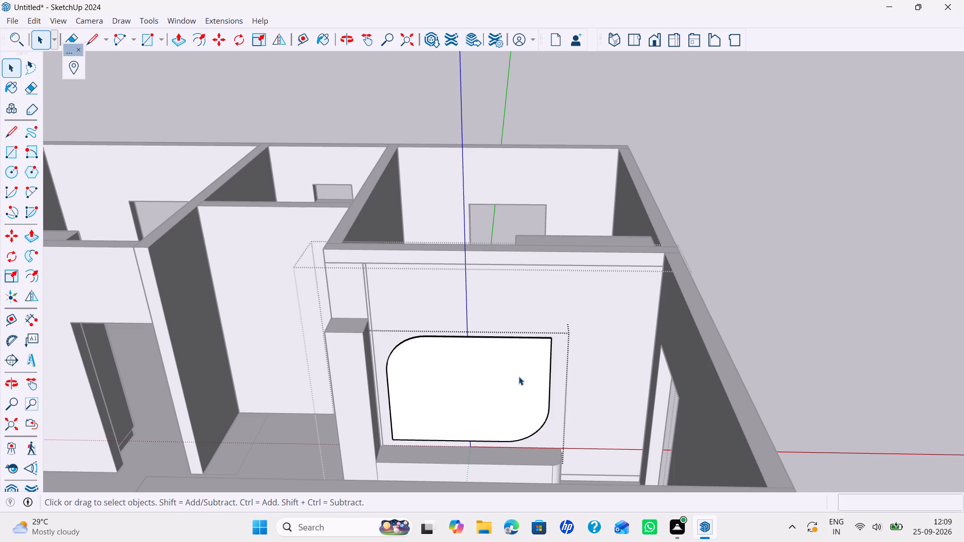
Leave the panel group and copy the thin vertical strip beside the column 1.5" along the wall, away from the column.
{"action": "left_click", "coordinate": [521, 202]}
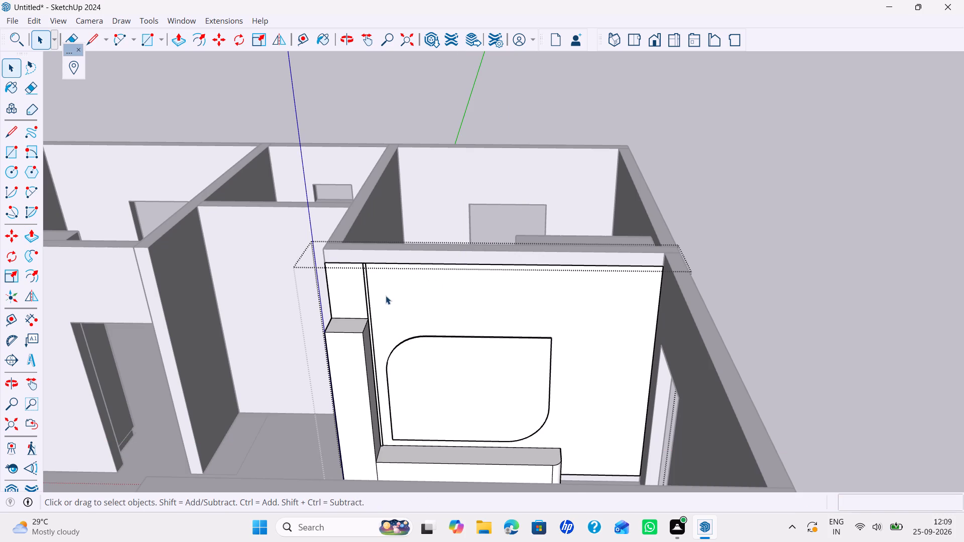
{"action": "scroll", "coordinate": [362, 306], "scroll_direction": "up", "scroll_amount": 1}
{"action": "left_click", "coordinate": [368, 297]}
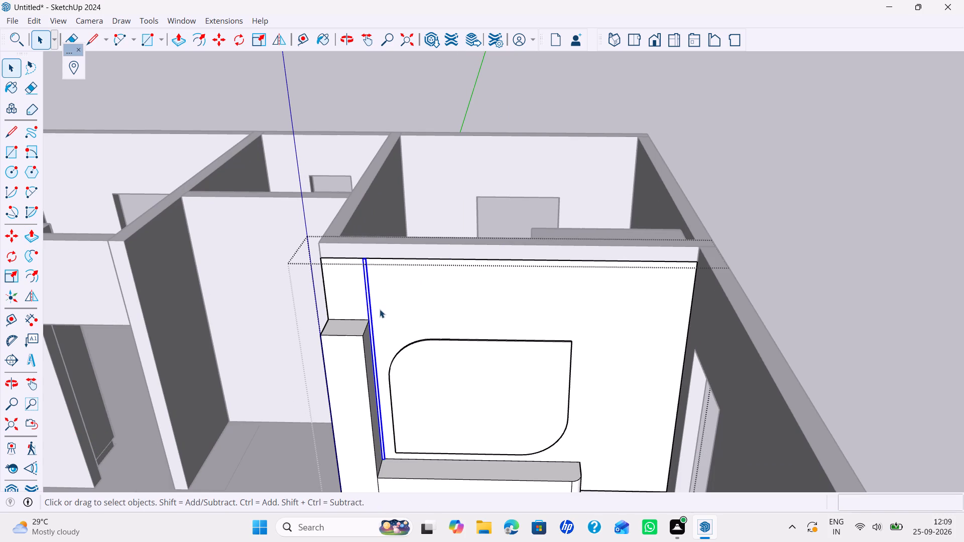
{"action": "key", "text": "m"}
{"action": "scroll", "coordinate": [361, 266], "scroll_direction": "up", "scroll_amount": 20}
{"action": "scroll", "coordinate": [361, 266], "scroll_direction": "up", "scroll_amount": 1}
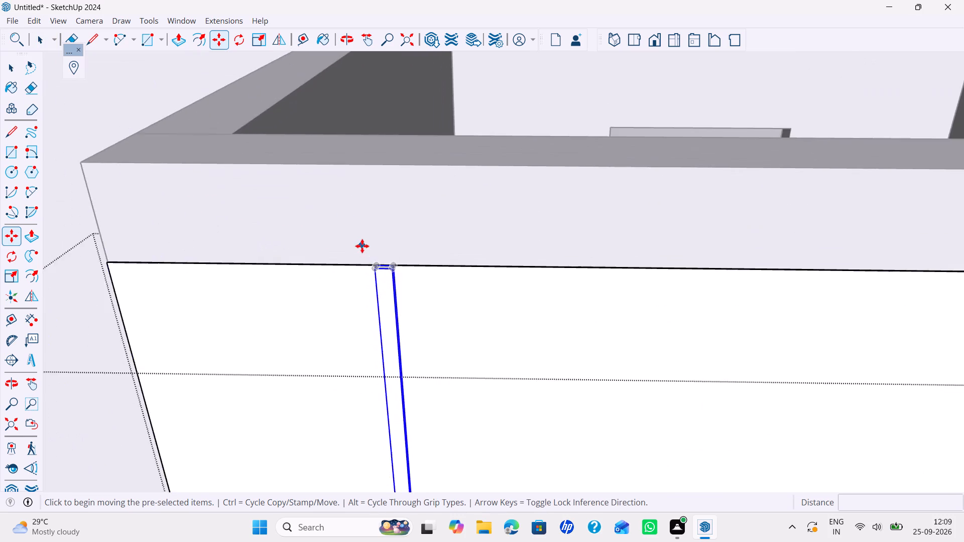
{"action": "scroll", "coordinate": [375, 254], "scroll_direction": "up", "scroll_amount": 7}
{"action": "left_click", "coordinate": [378, 275]}
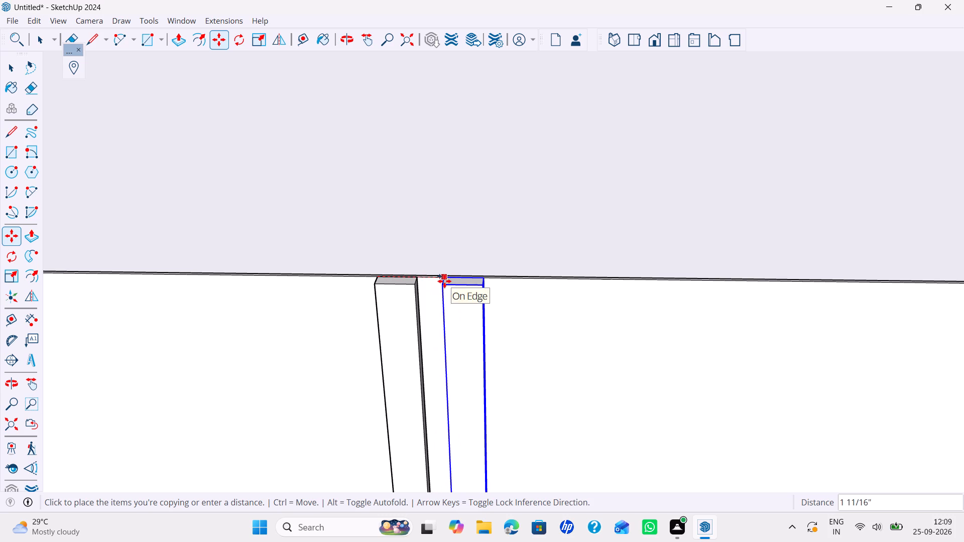
{"action": "type", "text": "1.5\""}
{"action": "key", "text": "Return"}
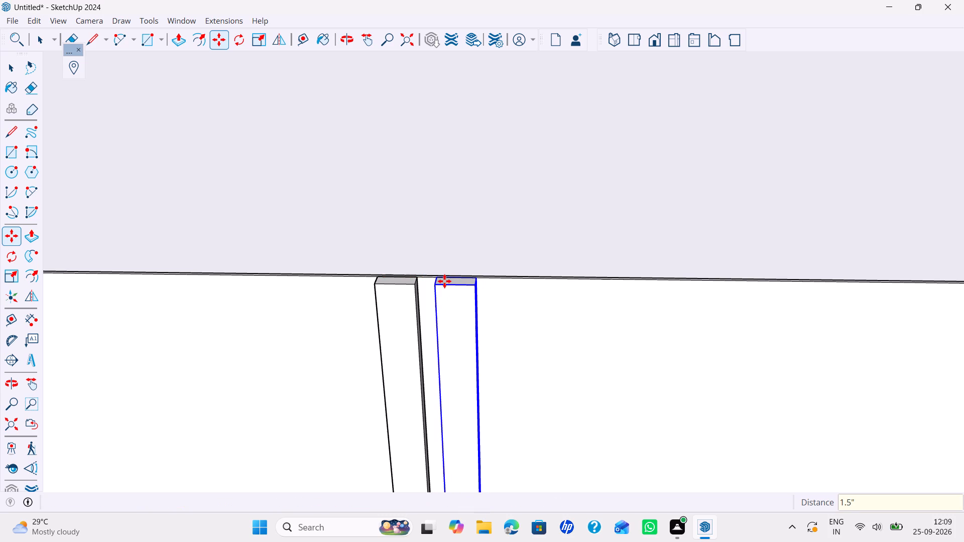
Try to repeat the strip copy 30 times along the wall at the same spacing.
{"action": "scroll", "coordinate": [476, 241], "scroll_direction": "down", "scroll_amount": 6}
{"action": "scroll", "coordinate": [490, 281], "scroll_direction": "down", "scroll_amount": 3}
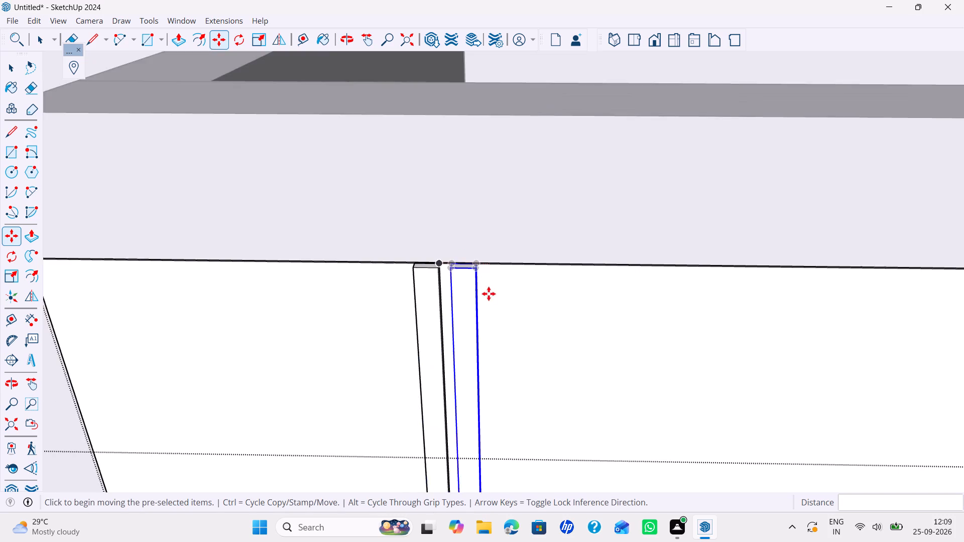
{"action": "scroll", "coordinate": [489, 294], "scroll_direction": "down", "scroll_amount": 18}
{"action": "middle_click_drag", "start_coordinate": [498, 330], "coordinate": [490, 297]}
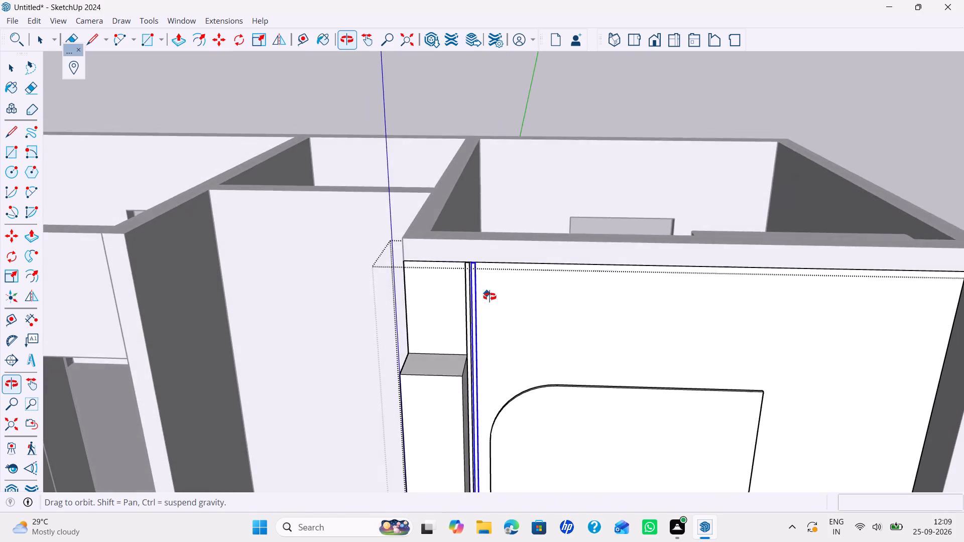
{"action": "middle_click_drag", "start_coordinate": [490, 297], "coordinate": [493, 262]}
{"action": "key", "text": "x"}
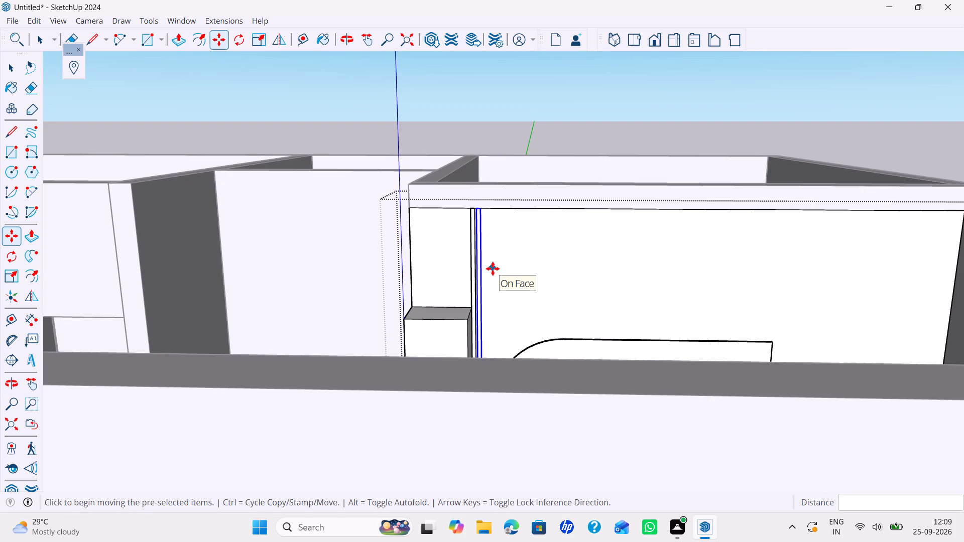
{"action": "type", "text": "30"}
{"action": "key", "text": "Return"}
{"action": "middle_click_drag", "start_coordinate": [122, 319], "coordinate": [122, 319]}
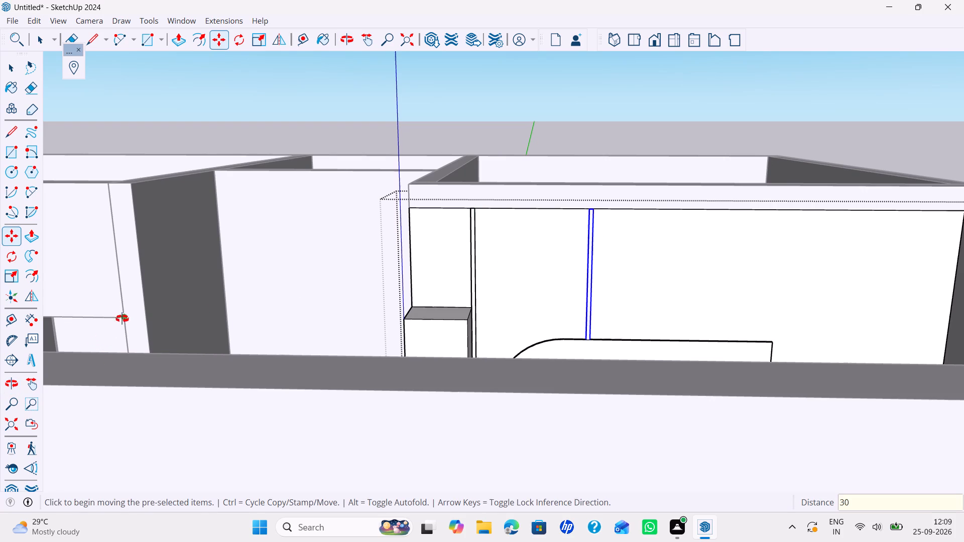
Undo the last copy of the vertical strip on the main hall's wall.
{"action": "middle_click_drag", "start_coordinate": [122, 319], "coordinate": [122, 373]}
{"action": "key", "text": "ctrl+z"}
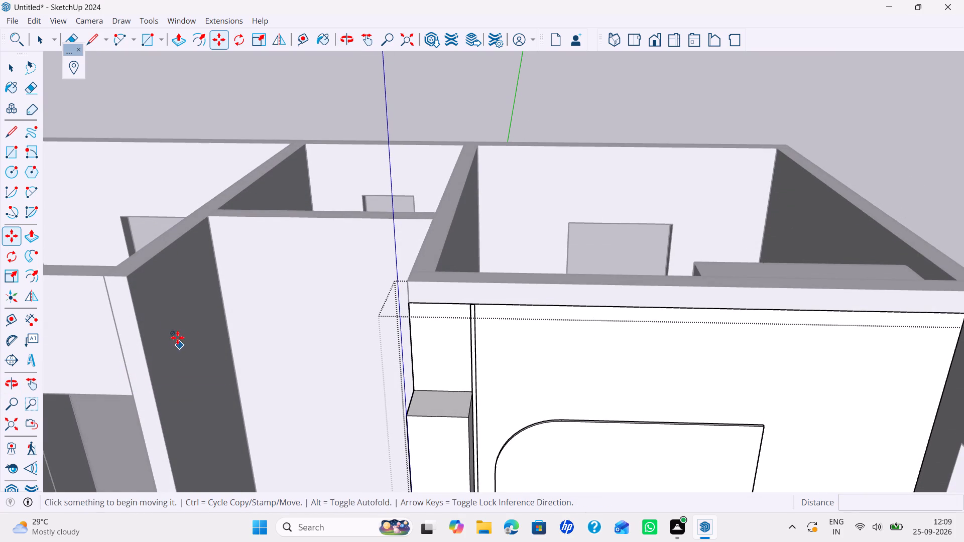
{"action": "key", "text": "space"}
Copy the thin vertical strip beside the column 1.5" along the wall, away from the column, using its top back corner as the base point.
{"action": "middle_click_drag", "start_coordinate": [90, 299], "coordinate": [38, 322], "text": "shift"}
{"action": "scroll", "coordinate": [41, 320], "scroll_direction": "down", "scroll_amount": 3}
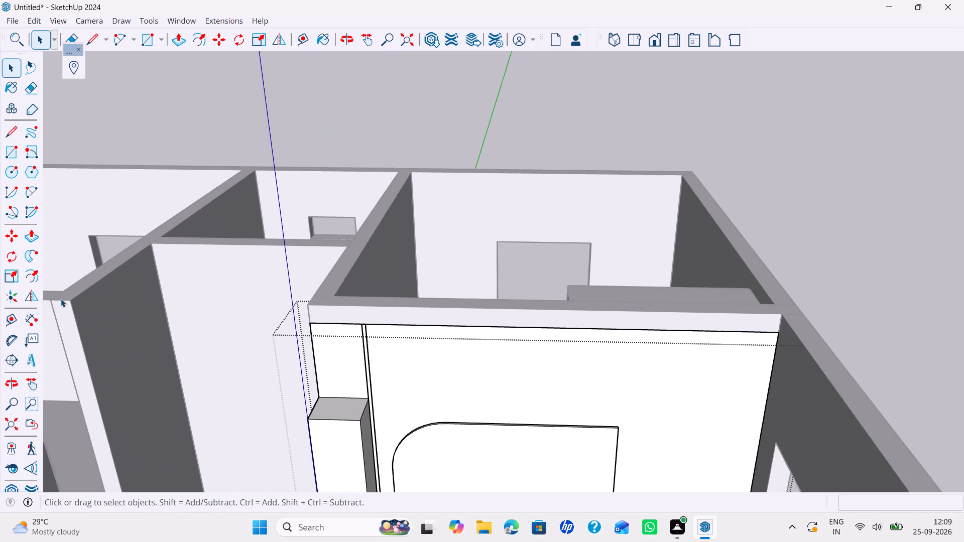
{"action": "scroll", "coordinate": [61, 299], "scroll_direction": "down", "scroll_amount": 3}
{"action": "middle_click_drag", "start_coordinate": [61, 299], "coordinate": [158, 253], "text": "shift"}
{"action": "middle_click_drag", "start_coordinate": [120, 273], "coordinate": [66, 289]}
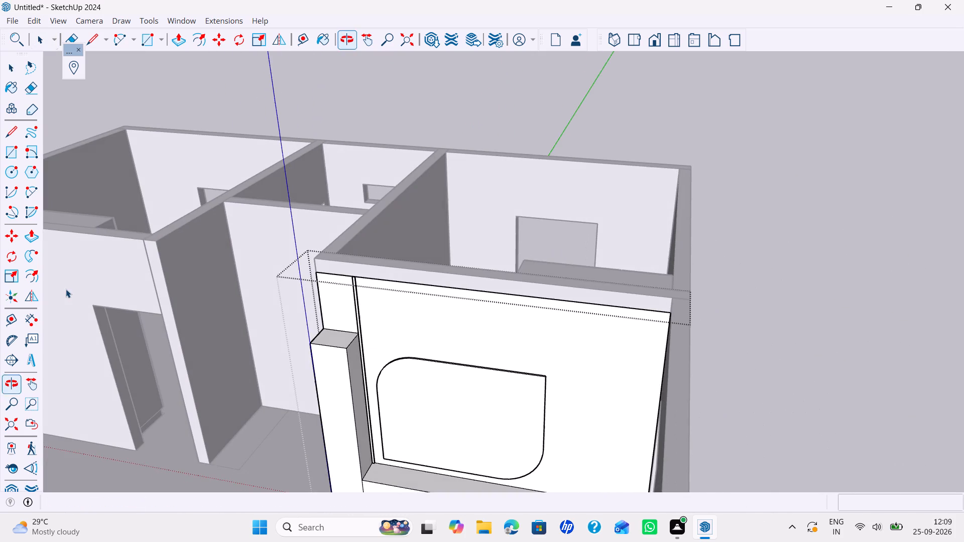
{"action": "scroll", "coordinate": [50, 250], "scroll_direction": "up", "scroll_amount": 1}
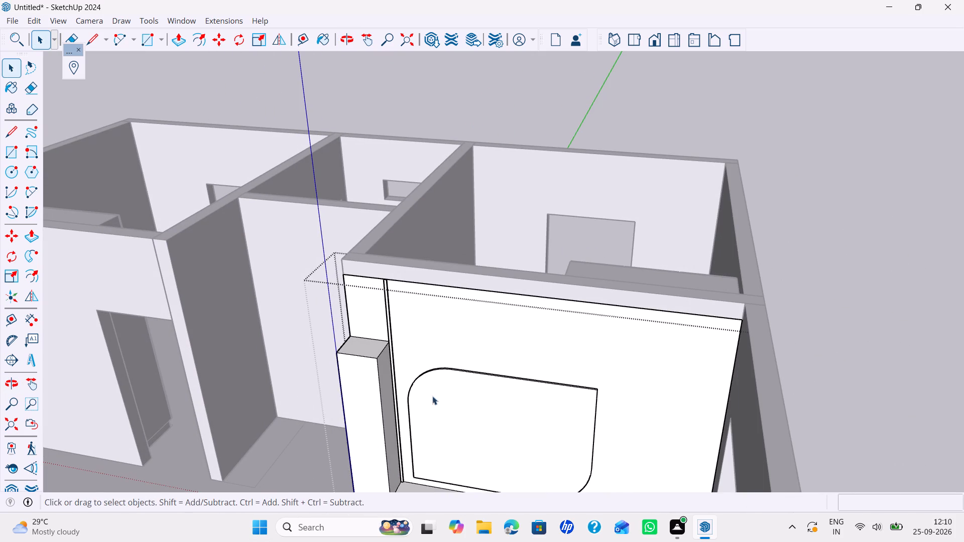
{"action": "scroll", "coordinate": [389, 299], "scroll_direction": "up", "scroll_amount": 4}
{"action": "scroll", "coordinate": [382, 284], "scroll_direction": "down", "scroll_amount": 1}
{"action": "scroll", "coordinate": [377, 284], "scroll_direction": "up", "scroll_amount": 10}
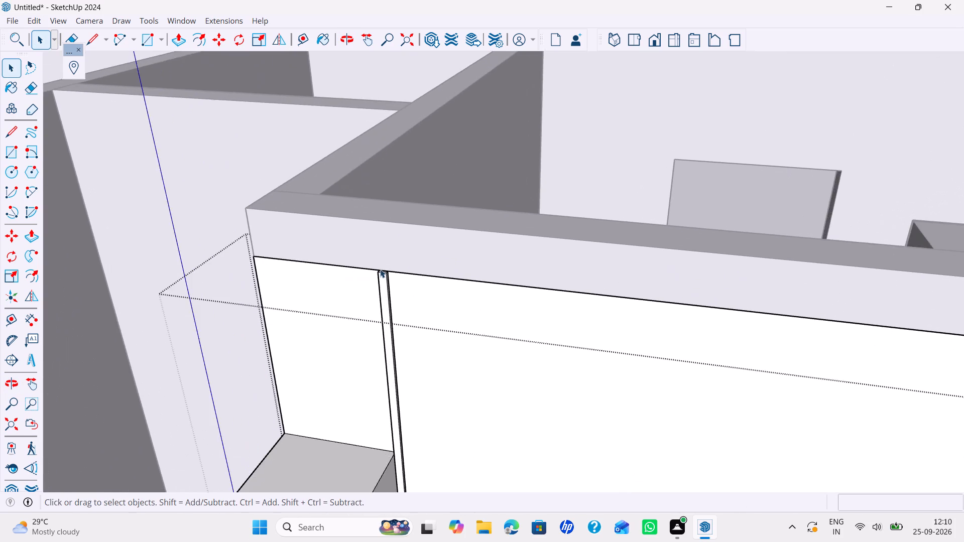
{"action": "scroll", "coordinate": [380, 269], "scroll_direction": "up", "scroll_amount": 3}
{"action": "left_click", "coordinate": [387, 286]}
{"action": "scroll", "coordinate": [374, 243], "scroll_direction": "up", "scroll_amount": 4}
{"action": "key", "text": "m"}
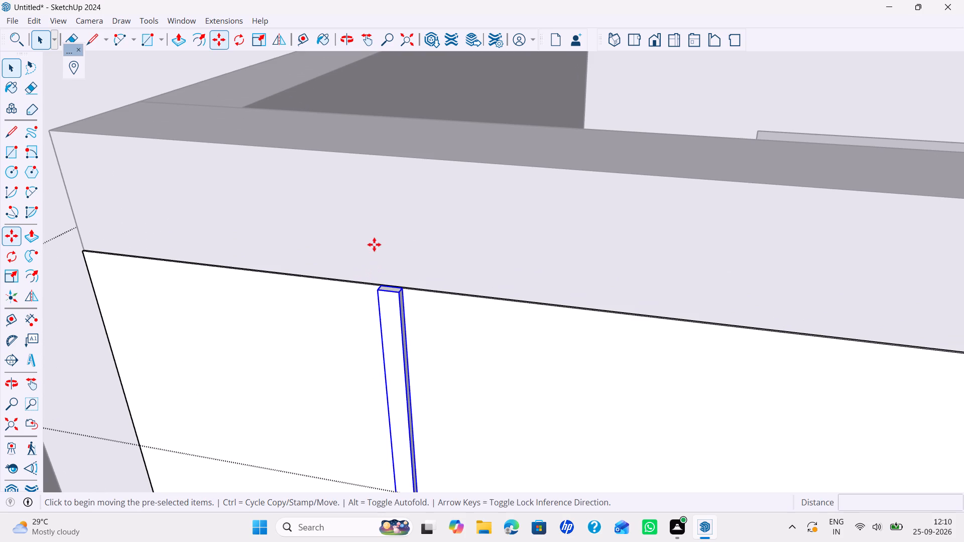
{"action": "scroll", "coordinate": [374, 249], "scroll_direction": "up", "scroll_amount": 6}
{"action": "scroll", "coordinate": [381, 293], "scroll_direction": "up", "scroll_amount": 4}
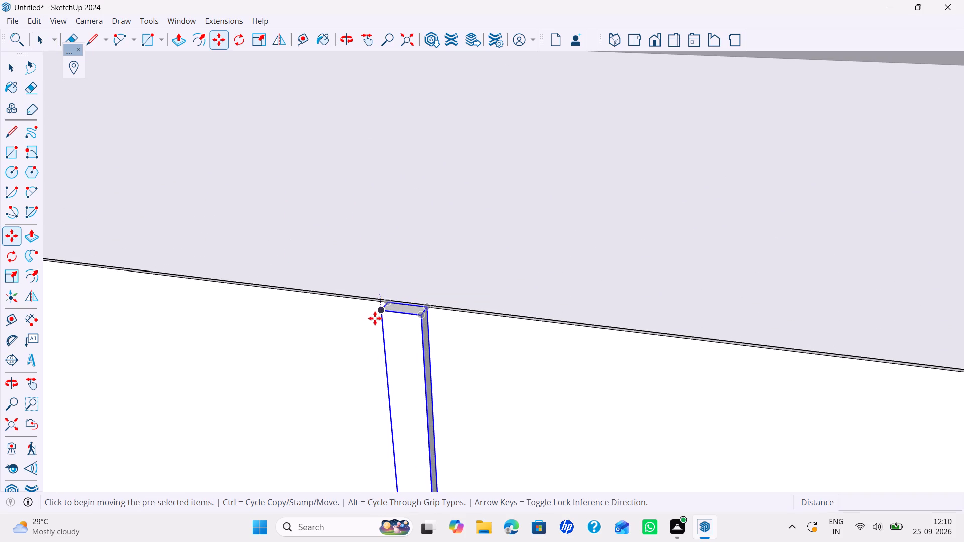
{"action": "scroll", "coordinate": [374, 319], "scroll_direction": "up", "scroll_amount": 6}
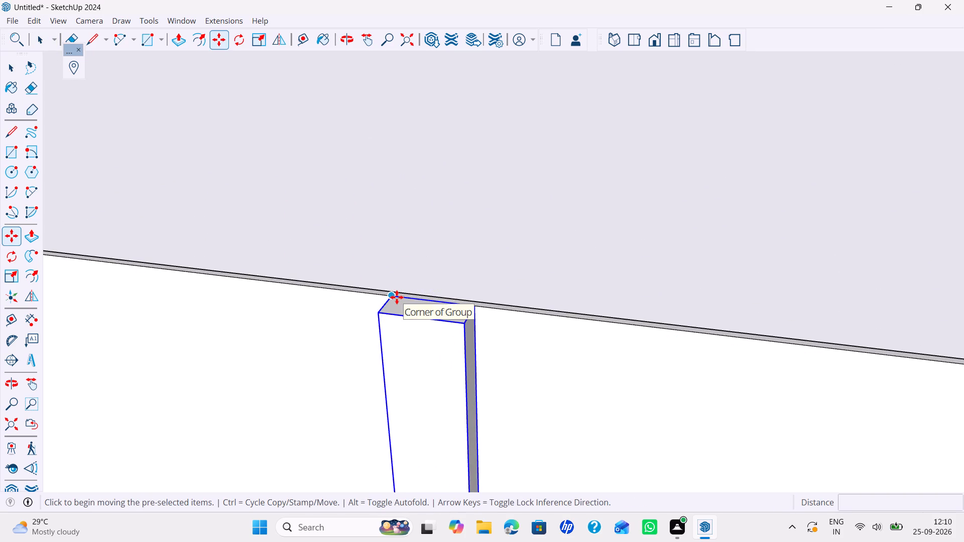
{"action": "left_click", "coordinate": [393, 295]}
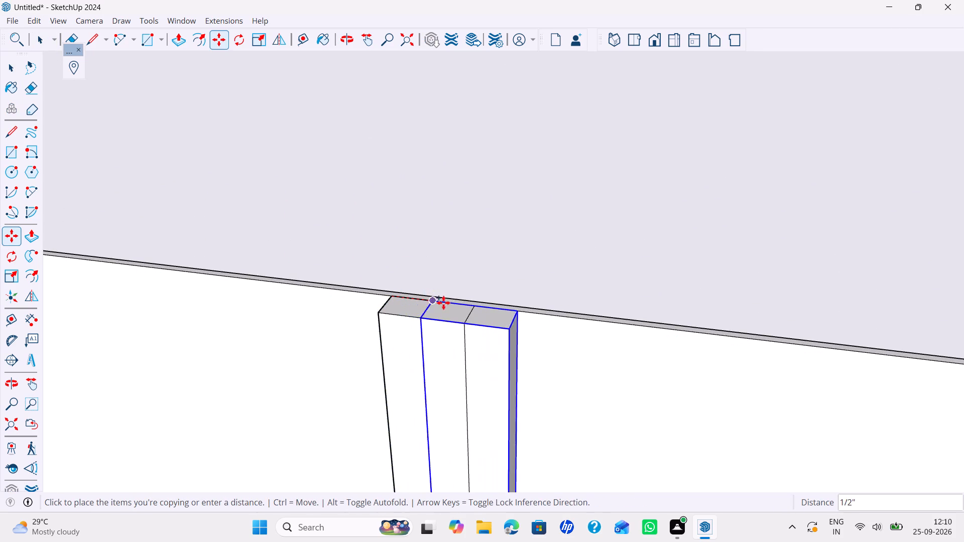
{"action": "scroll", "coordinate": [456, 306], "scroll_direction": "down", "scroll_amount": 6}
{"action": "key", "text": "1"}
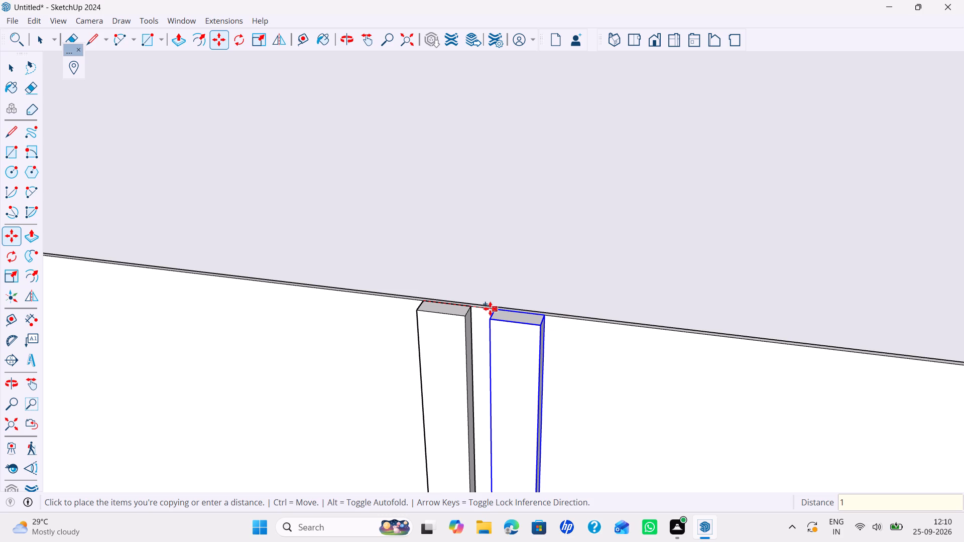
{"action": "type", "text": ".5"}
{"action": "key", "text": "apostrophe"}
{"action": "key", "text": "BackSpace"}
{"action": "key", "text": "shift+quotedbl"}
{"action": "key", "text": "Return"}
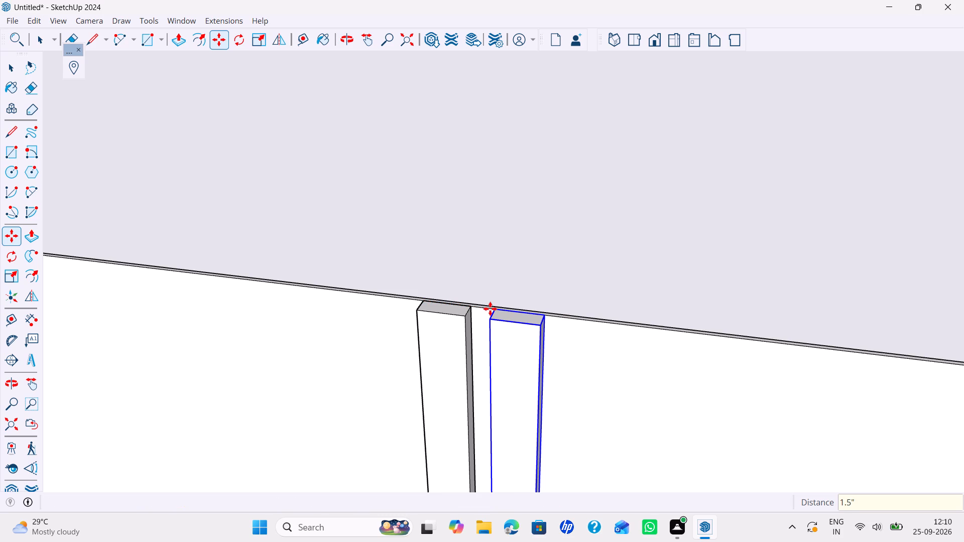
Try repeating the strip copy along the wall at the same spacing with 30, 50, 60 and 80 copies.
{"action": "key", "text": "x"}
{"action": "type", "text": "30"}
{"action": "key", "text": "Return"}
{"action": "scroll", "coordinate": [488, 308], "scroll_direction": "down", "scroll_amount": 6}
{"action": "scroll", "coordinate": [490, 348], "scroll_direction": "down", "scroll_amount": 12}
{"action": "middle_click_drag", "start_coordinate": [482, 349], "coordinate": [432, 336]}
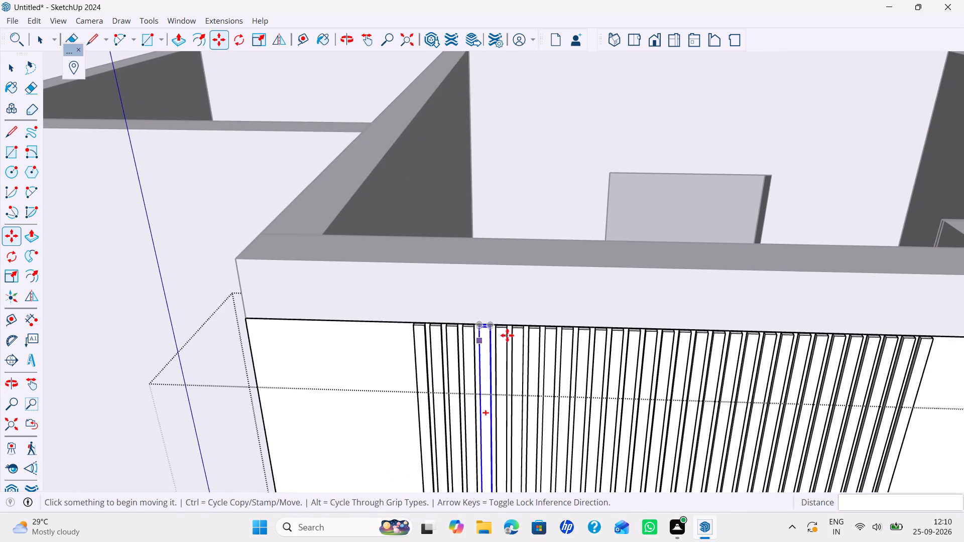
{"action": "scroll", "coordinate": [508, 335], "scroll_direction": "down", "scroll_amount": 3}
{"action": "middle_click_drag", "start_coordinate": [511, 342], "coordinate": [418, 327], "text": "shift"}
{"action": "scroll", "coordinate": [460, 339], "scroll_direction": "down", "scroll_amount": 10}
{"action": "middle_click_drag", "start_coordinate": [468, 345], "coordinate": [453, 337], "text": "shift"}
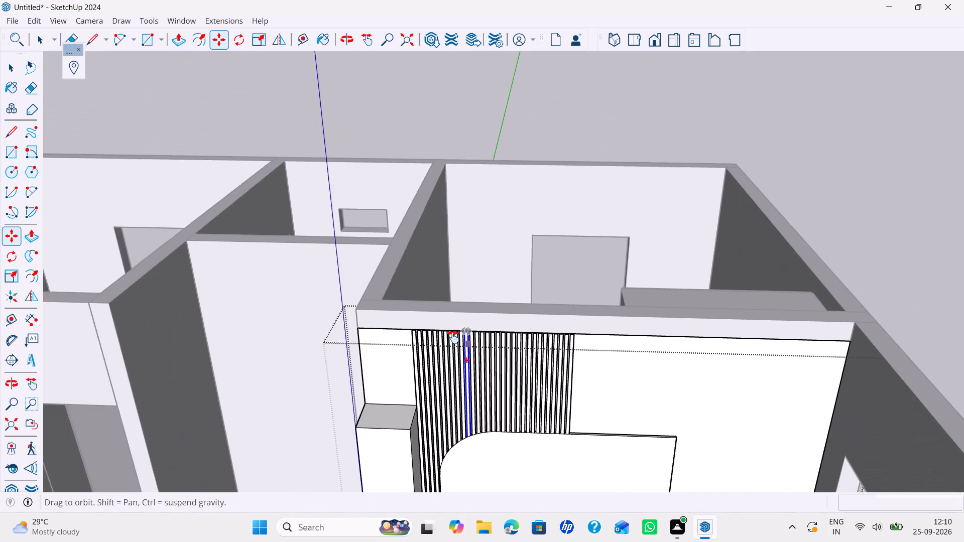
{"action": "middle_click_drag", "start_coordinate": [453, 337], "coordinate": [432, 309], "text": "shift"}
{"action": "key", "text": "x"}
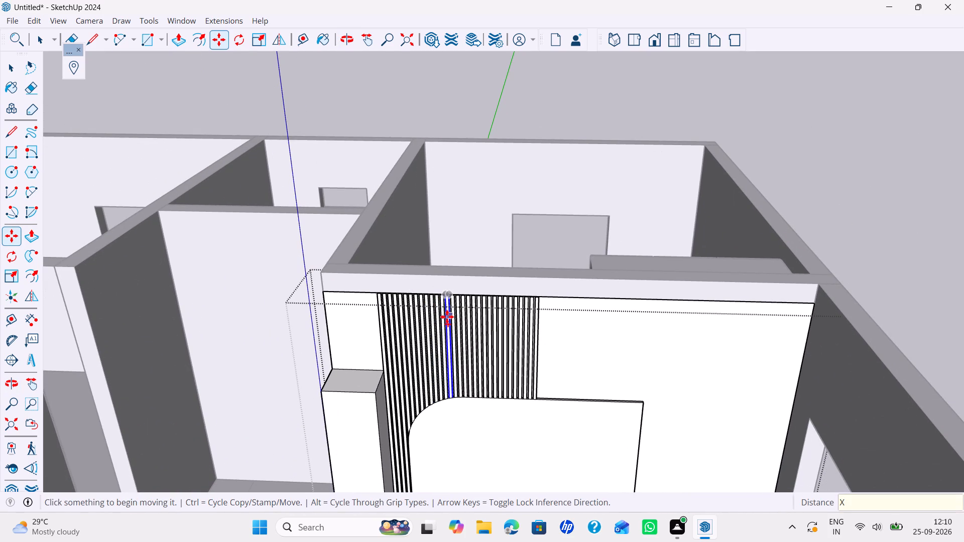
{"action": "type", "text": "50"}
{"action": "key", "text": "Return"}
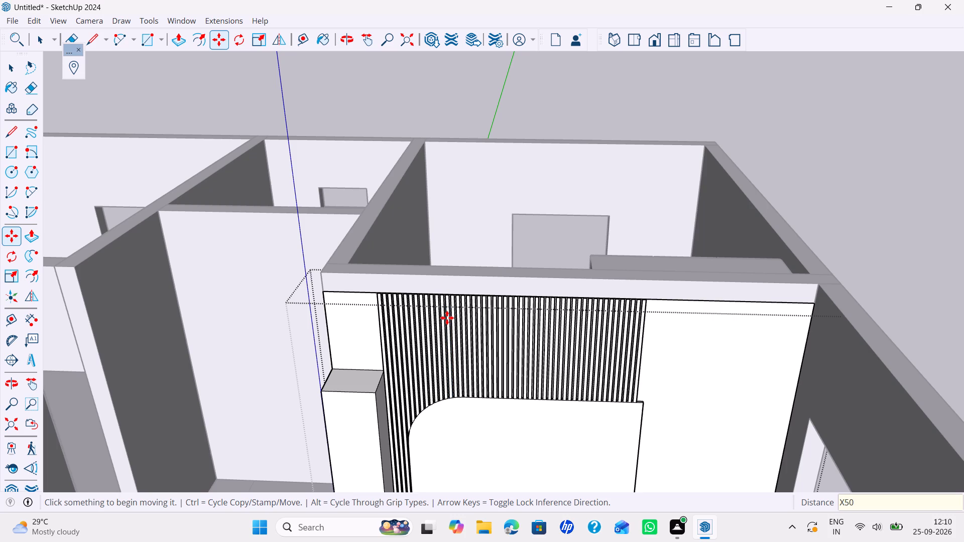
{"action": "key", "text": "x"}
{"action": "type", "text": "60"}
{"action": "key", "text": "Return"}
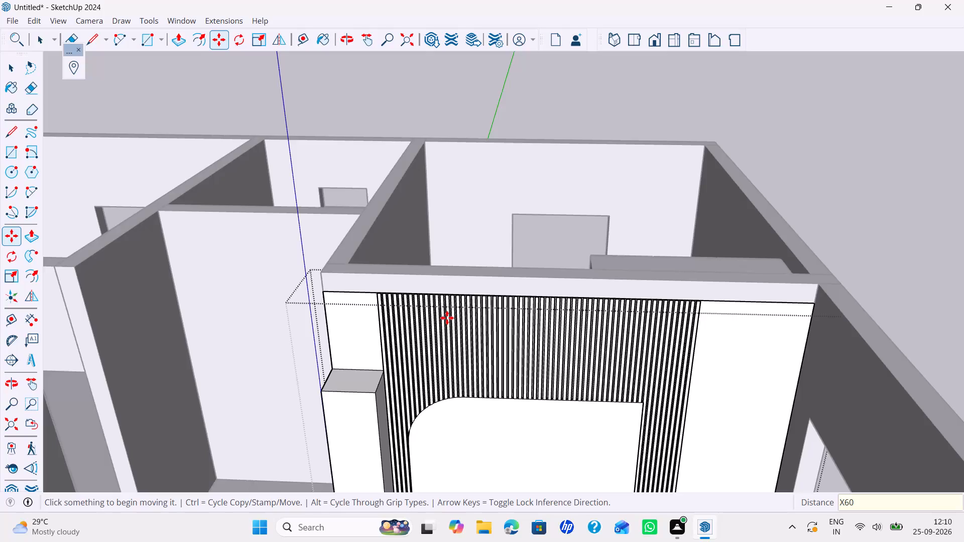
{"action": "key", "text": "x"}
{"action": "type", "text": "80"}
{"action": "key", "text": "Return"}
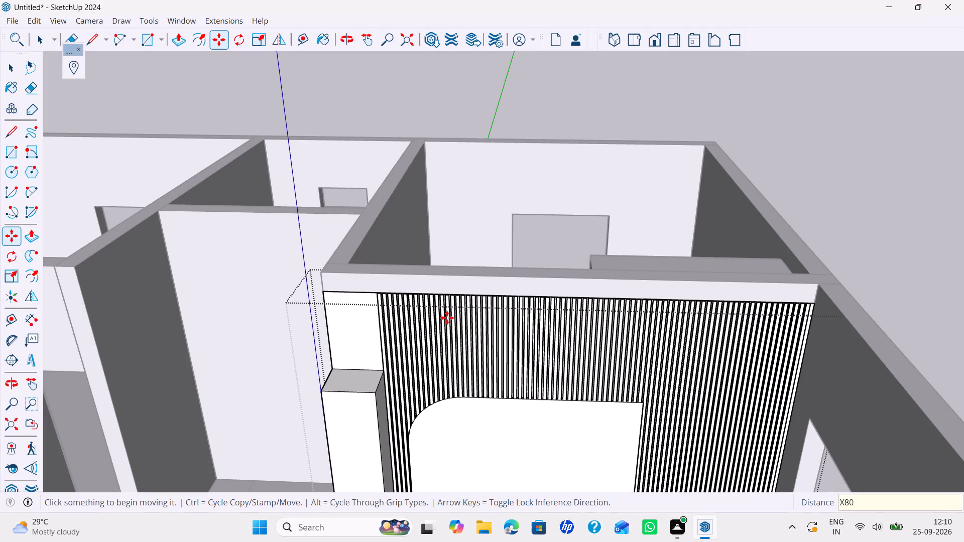
Set the strip array to 81 copies along the wall at the same spacing.
{"action": "key", "text": "x"}
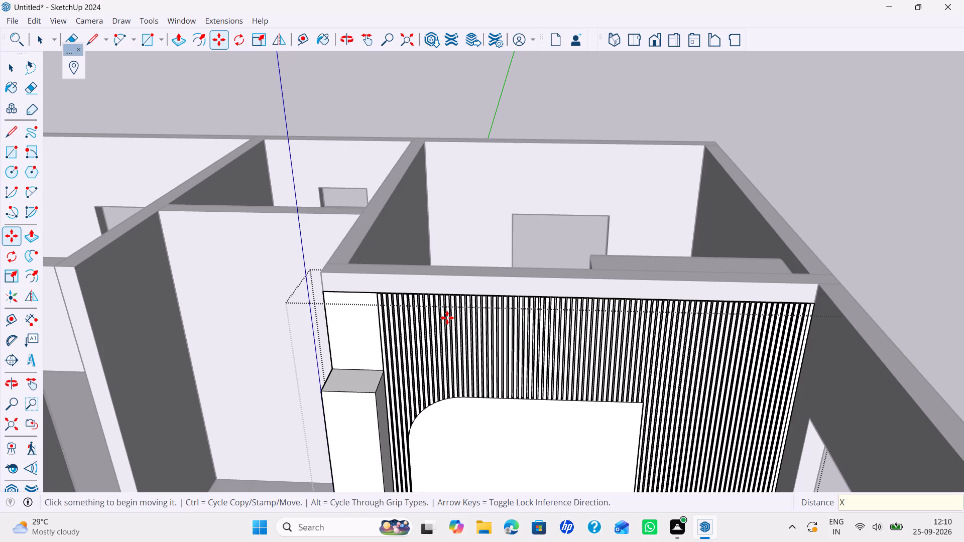
{"action": "type", "text": "81"}
{"action": "key", "text": "Return"}
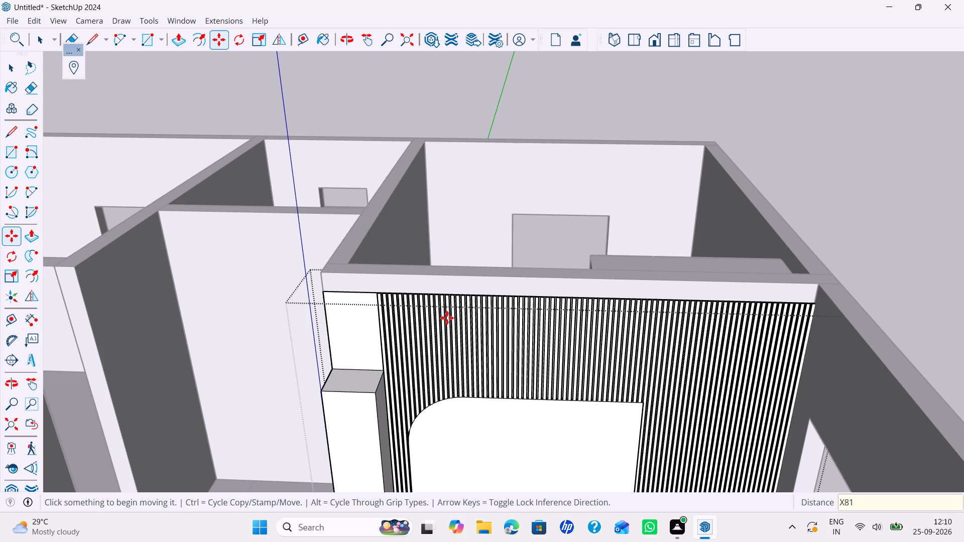
{"action": "key", "text": "space"}
Move the last vertical strip at the wall's far end back about 1/4" so it sits flush with the wall's edge.
{"action": "scroll", "coordinate": [528, 333], "scroll_direction": "down", "scroll_amount": 1}
{"action": "middle_click_drag", "start_coordinate": [532, 334], "coordinate": [460, 351], "text": "shift"}
{"action": "key", "text": "space"}
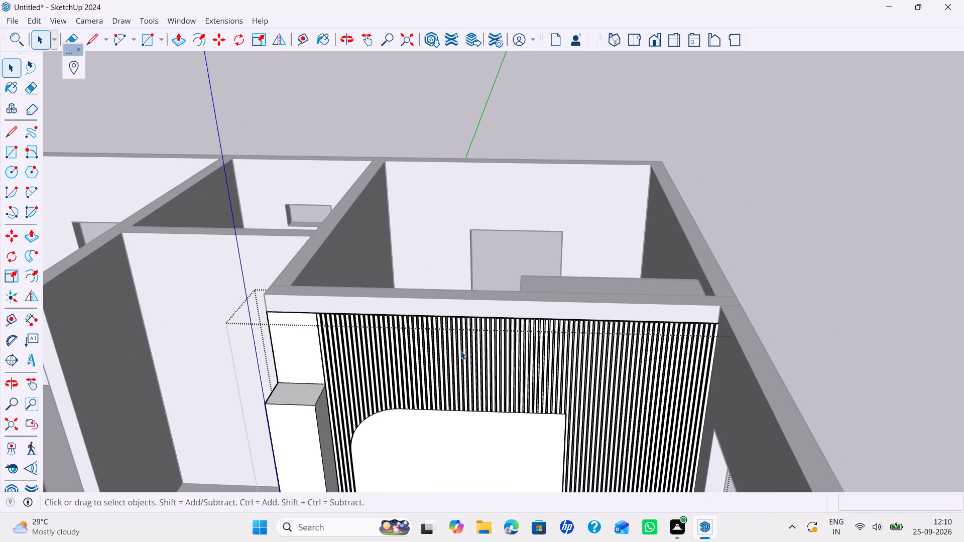
{"action": "scroll", "coordinate": [460, 351], "scroll_direction": "up", "scroll_amount": 3}
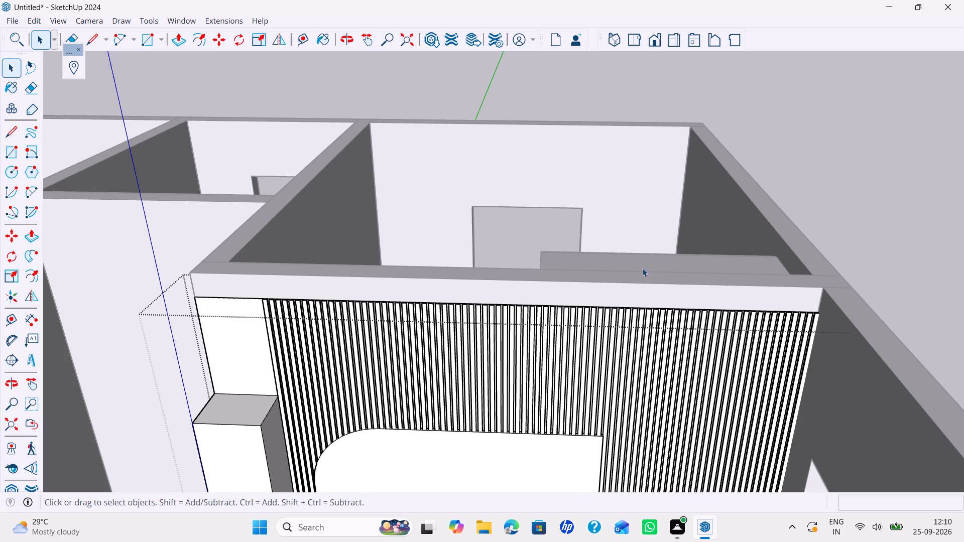
{"action": "middle_click_drag", "start_coordinate": [777, 322], "coordinate": [749, 323]}
{"action": "scroll", "coordinate": [788, 322], "scroll_direction": "up", "scroll_amount": 11}
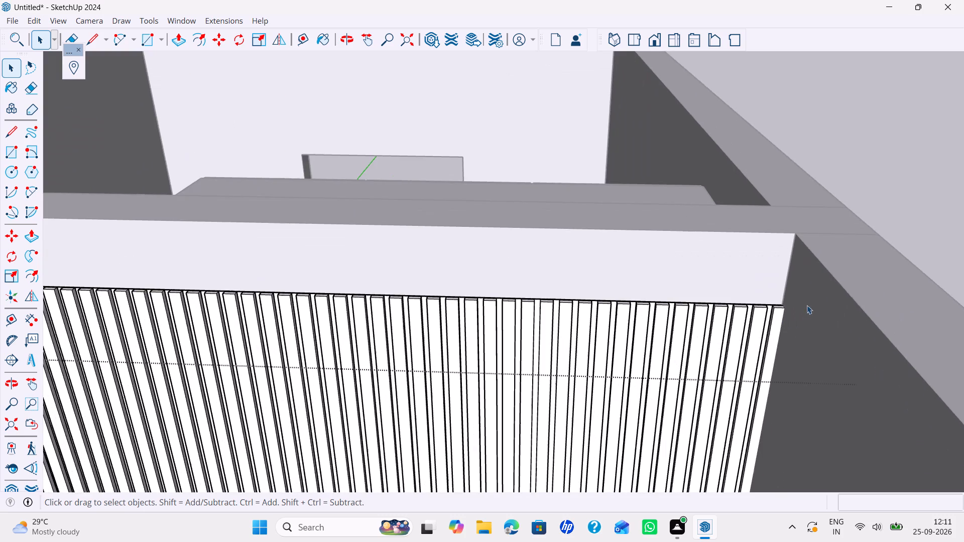
{"action": "scroll", "coordinate": [787, 315], "scroll_direction": "up", "scroll_amount": 11}
{"action": "left_click", "coordinate": [775, 306]}
{"action": "middle_click_drag", "start_coordinate": [778, 302], "coordinate": [752, 310]}
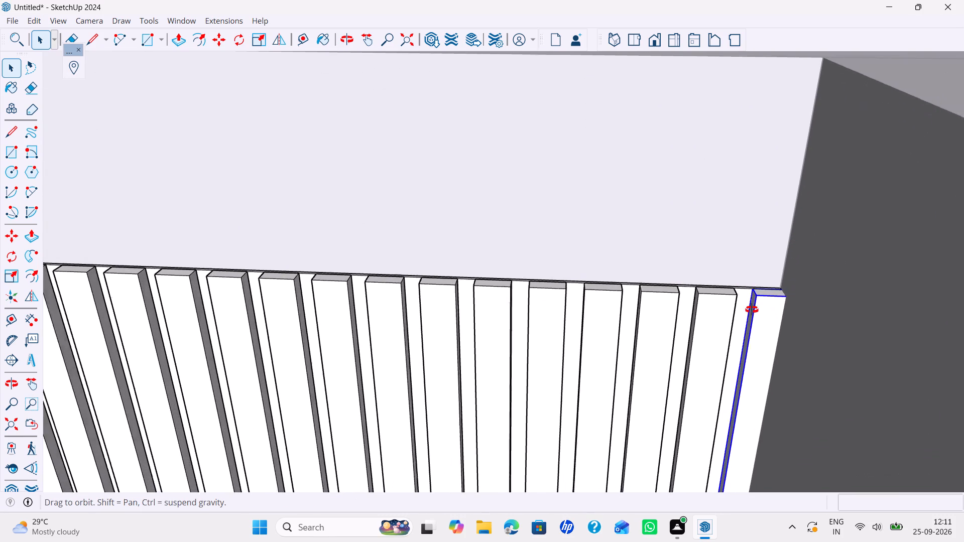
{"action": "middle_click_drag", "start_coordinate": [752, 310], "coordinate": [739, 311]}
{"action": "key", "text": "m"}
{"action": "scroll", "coordinate": [787, 300], "scroll_direction": "up", "scroll_amount": 3}
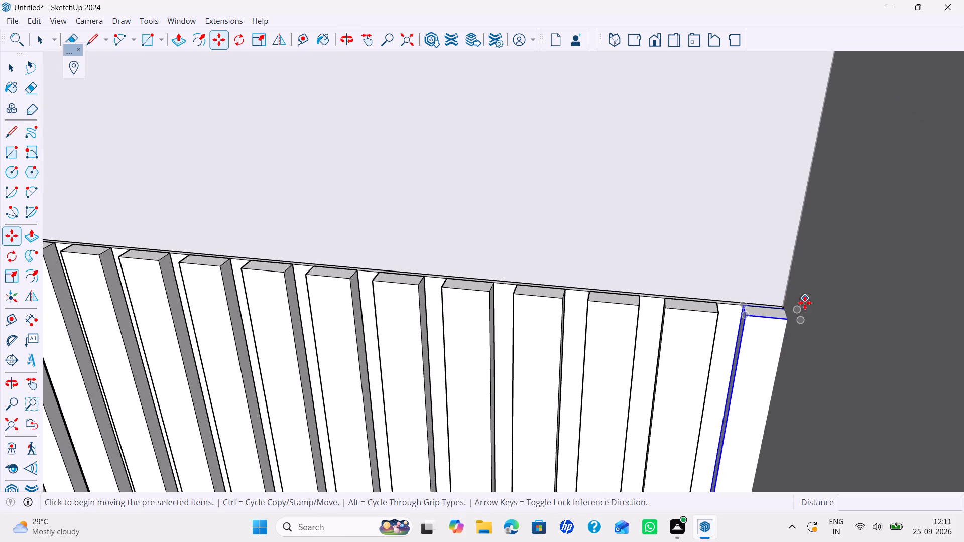
{"action": "left_click", "coordinate": [797, 308]}
{"action": "left_click", "coordinate": [781, 308]}
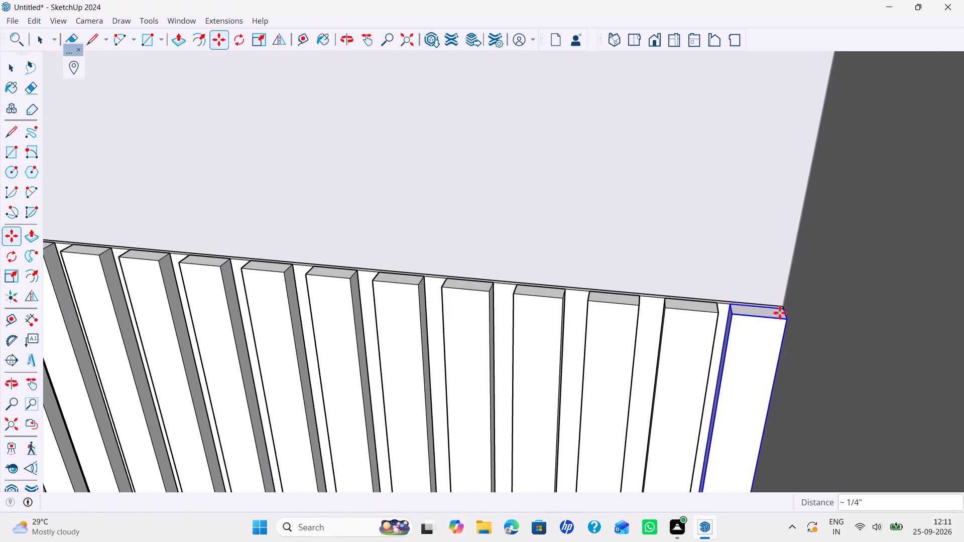
{"action": "key", "text": "space"}
Examine the row of vertical strips and the rounded panel across the main hall's wall from several angles.
{"action": "scroll", "coordinate": [775, 319], "scroll_direction": "down", "scroll_amount": 4}
{"action": "key", "text": "k"}
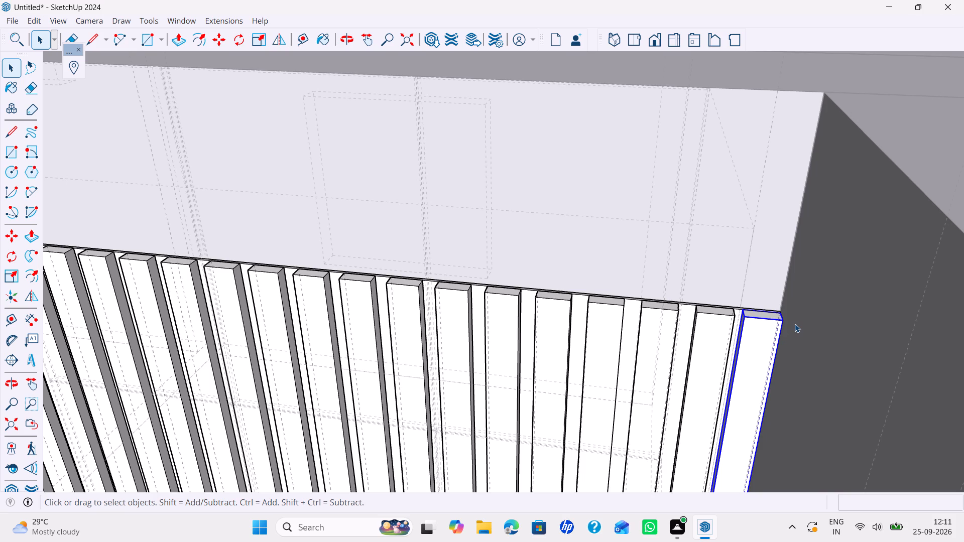
{"action": "key", "text": "k"}
{"action": "scroll", "coordinate": [777, 313], "scroll_direction": "down", "scroll_amount": 8}
{"action": "scroll", "coordinate": [750, 321], "scroll_direction": "down", "scroll_amount": 13}
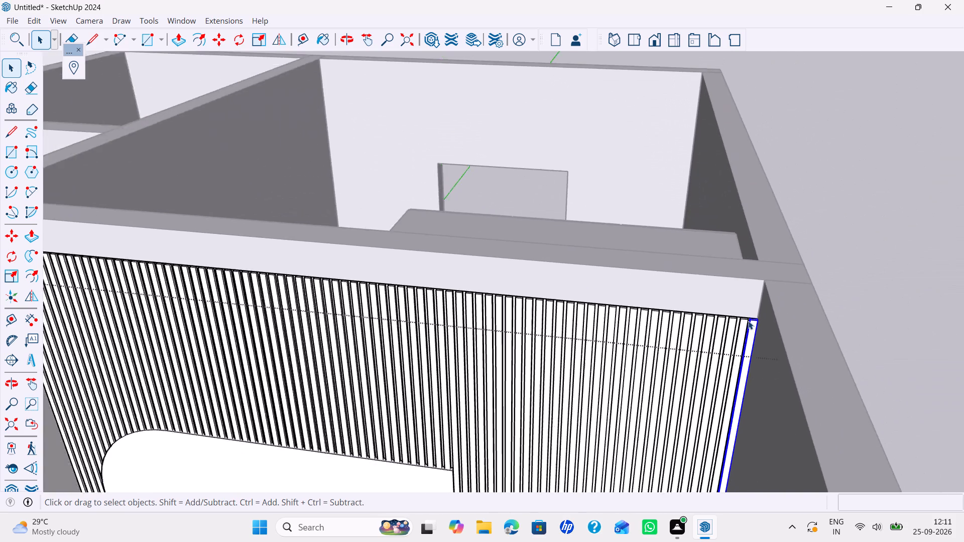
{"action": "scroll", "coordinate": [748, 321], "scroll_direction": "down", "scroll_amount": 13}
{"action": "middle_click_drag", "start_coordinate": [748, 321], "coordinate": [797, 285]}
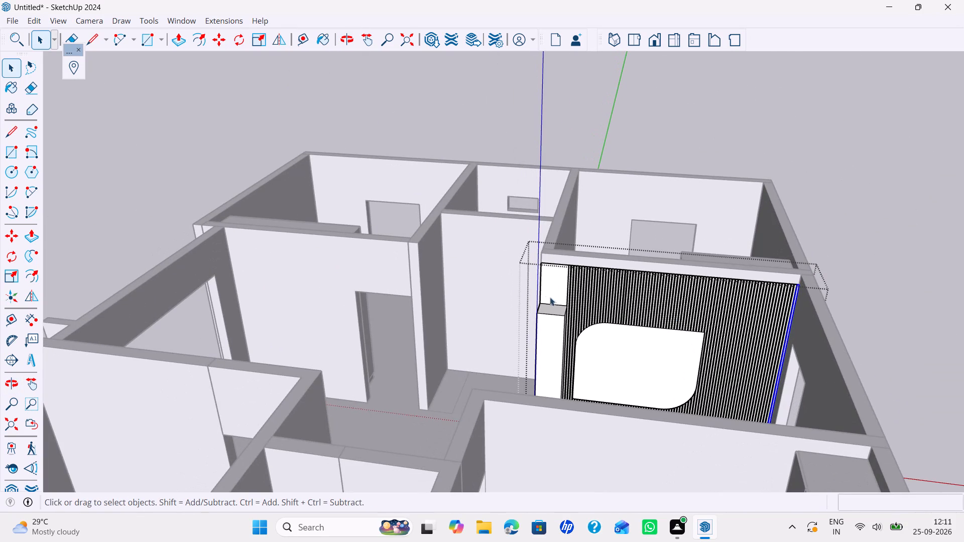
{"action": "scroll", "coordinate": [594, 294], "scroll_direction": "up", "scroll_amount": 4}
{"action": "middle_click_drag", "start_coordinate": [590, 300], "coordinate": [560, 303], "text": "shift"}
{"action": "middle_click_drag", "start_coordinate": [563, 304], "coordinate": [581, 311]}
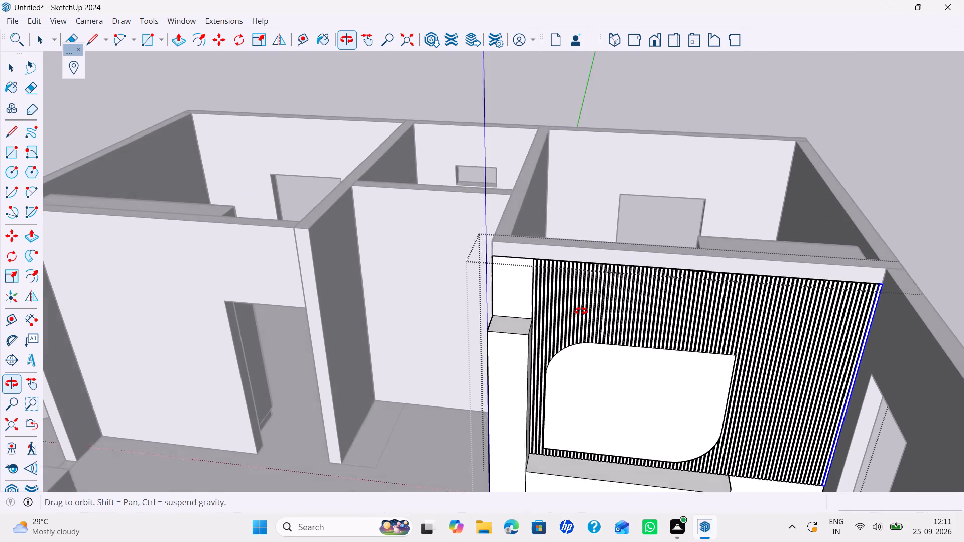
{"action": "middle_click_drag", "start_coordinate": [581, 311], "coordinate": [575, 289]}
{"action": "middle_click_drag", "start_coordinate": [562, 281], "coordinate": [586, 289]}
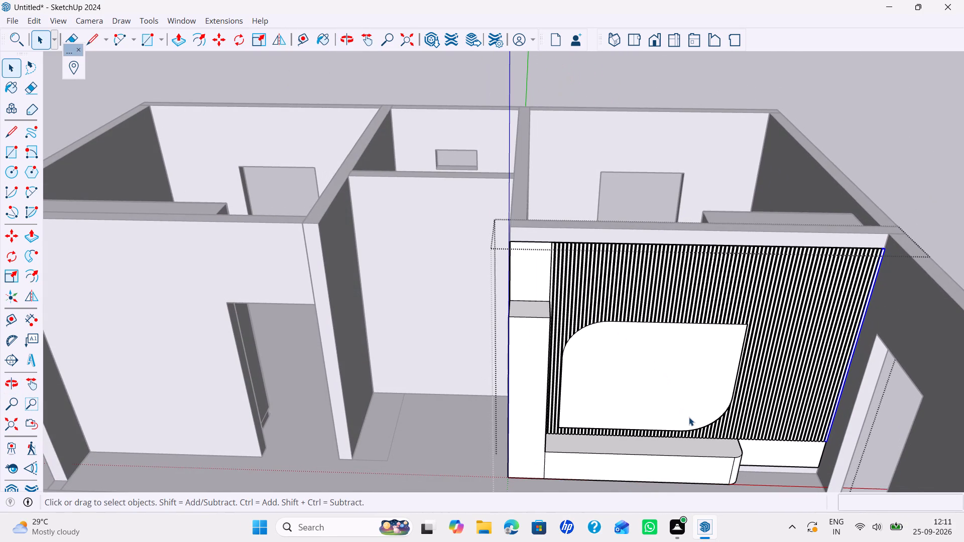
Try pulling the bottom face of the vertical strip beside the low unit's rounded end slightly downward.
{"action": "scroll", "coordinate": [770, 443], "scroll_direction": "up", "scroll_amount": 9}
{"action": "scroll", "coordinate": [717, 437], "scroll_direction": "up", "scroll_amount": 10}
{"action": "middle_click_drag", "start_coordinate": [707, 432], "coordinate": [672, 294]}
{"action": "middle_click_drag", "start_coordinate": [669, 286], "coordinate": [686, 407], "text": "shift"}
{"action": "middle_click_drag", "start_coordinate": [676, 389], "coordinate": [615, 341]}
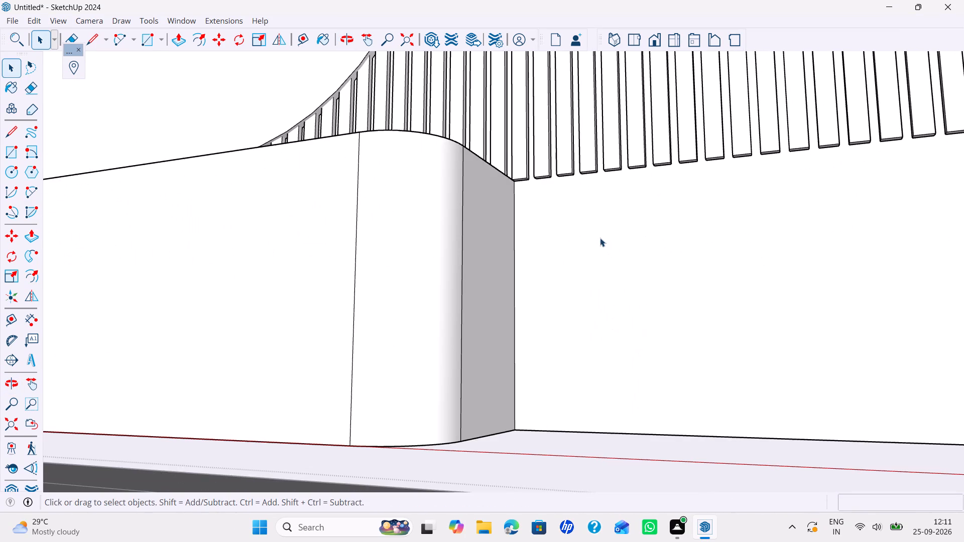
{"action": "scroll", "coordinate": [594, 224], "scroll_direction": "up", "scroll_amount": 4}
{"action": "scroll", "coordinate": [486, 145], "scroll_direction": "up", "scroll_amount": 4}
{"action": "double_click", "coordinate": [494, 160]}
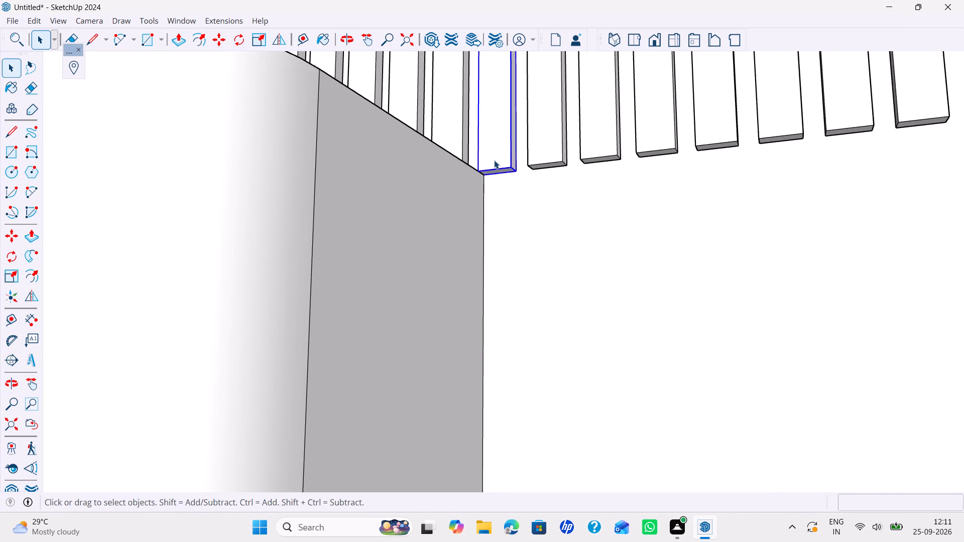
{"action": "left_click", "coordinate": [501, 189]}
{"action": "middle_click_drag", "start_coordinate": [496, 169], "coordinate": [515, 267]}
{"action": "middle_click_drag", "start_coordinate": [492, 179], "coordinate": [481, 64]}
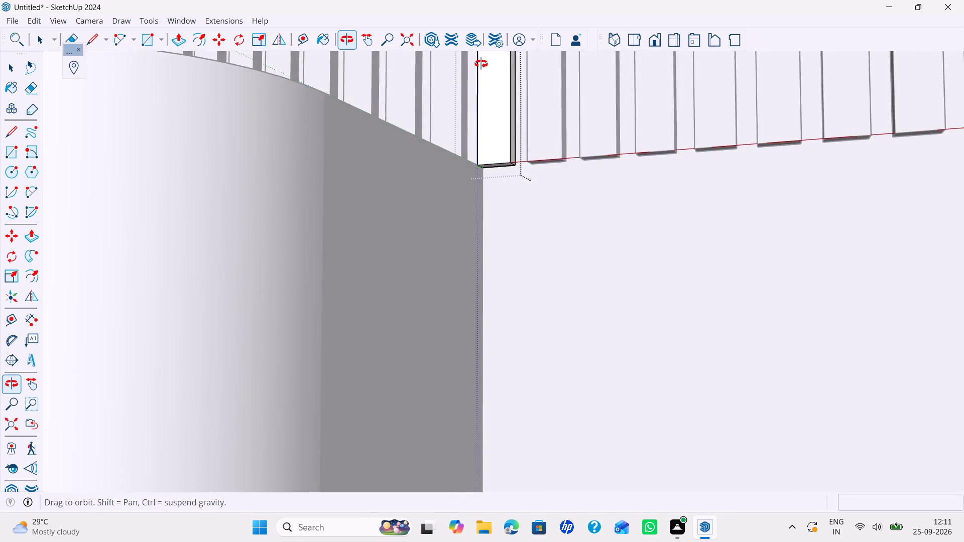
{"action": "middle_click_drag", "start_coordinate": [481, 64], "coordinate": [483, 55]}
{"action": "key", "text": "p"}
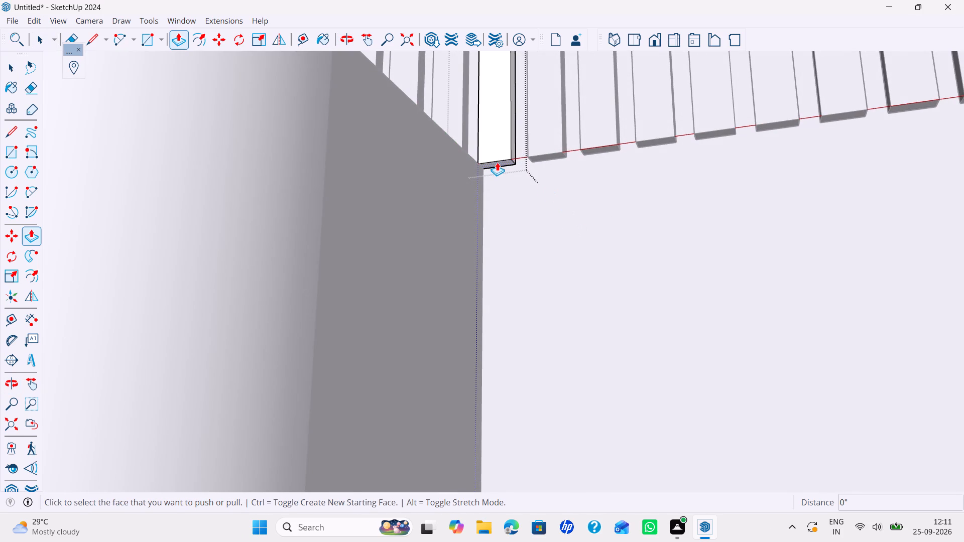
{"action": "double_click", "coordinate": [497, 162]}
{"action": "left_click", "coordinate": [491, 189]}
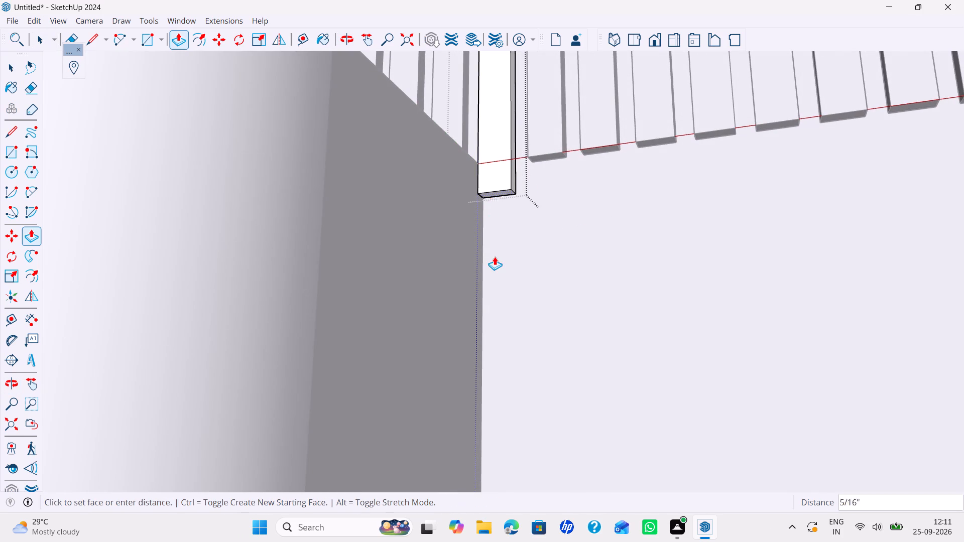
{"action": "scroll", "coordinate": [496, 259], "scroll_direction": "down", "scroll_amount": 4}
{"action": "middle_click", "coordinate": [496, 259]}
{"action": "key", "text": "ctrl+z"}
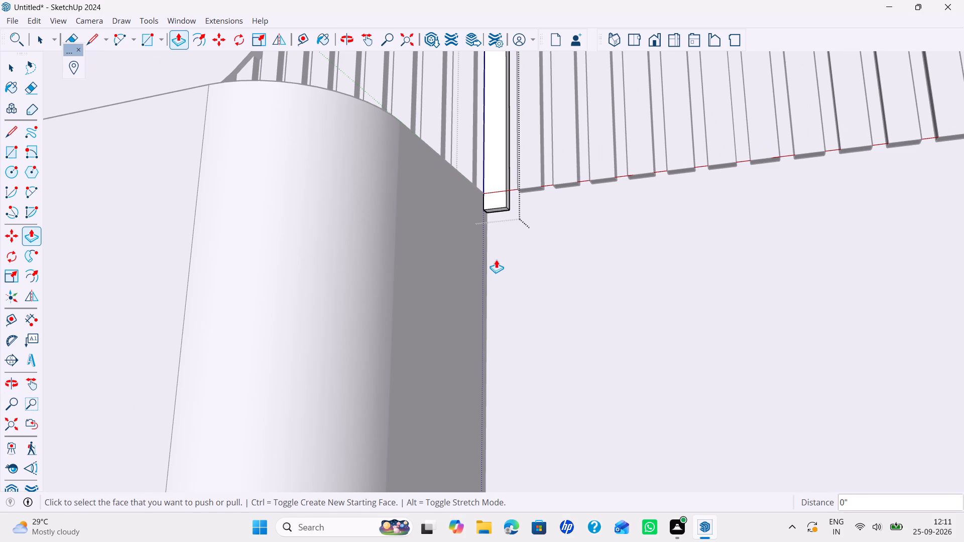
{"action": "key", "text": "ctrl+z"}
Extend the bottom of the vertical strip beside the low unit's rounded end down about 1' 3 3/4" to the wall panel's lower edge.
{"action": "scroll", "coordinate": [511, 199], "scroll_direction": "up", "scroll_amount": 3}
{"action": "left_click", "coordinate": [490, 193]}
{"action": "scroll", "coordinate": [499, 263], "scroll_direction": "down", "scroll_amount": 4}
{"action": "middle_click_drag", "start_coordinate": [503, 285], "coordinate": [505, 181]}
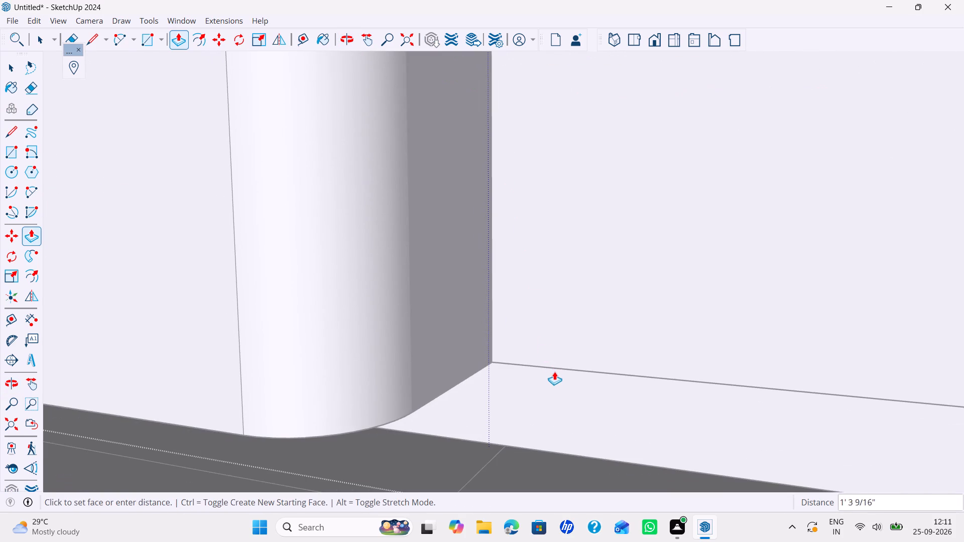
{"action": "left_click", "coordinate": [552, 367]}
{"action": "scroll", "coordinate": [568, 272], "scroll_direction": "down", "scroll_amount": 3}
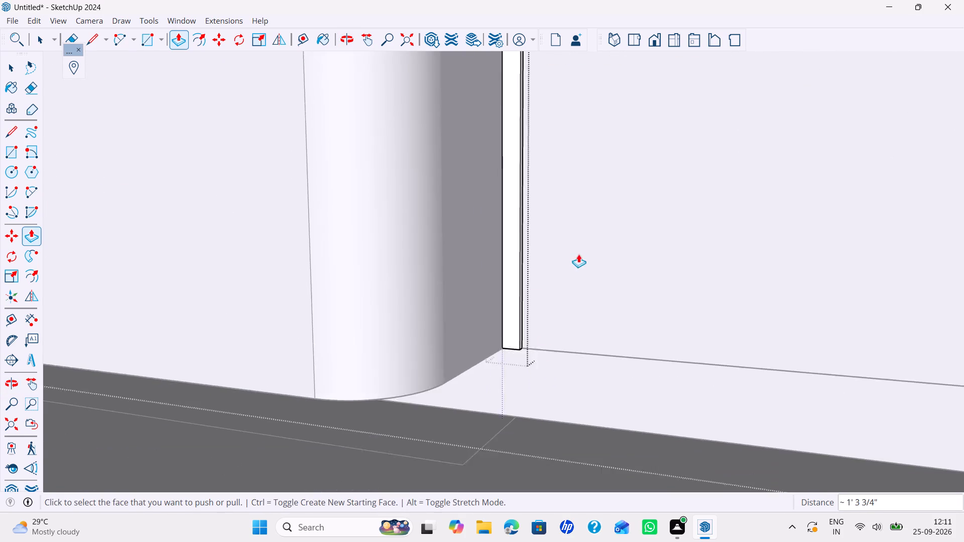
{"action": "scroll", "coordinate": [578, 254], "scroll_direction": "down", "scroll_amount": 1}
{"action": "middle_click_drag", "start_coordinate": [578, 254], "coordinate": [507, 364], "text": "shift"}
{"action": "scroll", "coordinate": [507, 259], "scroll_direction": "up", "scroll_amount": 4}
{"action": "key", "text": "space"}
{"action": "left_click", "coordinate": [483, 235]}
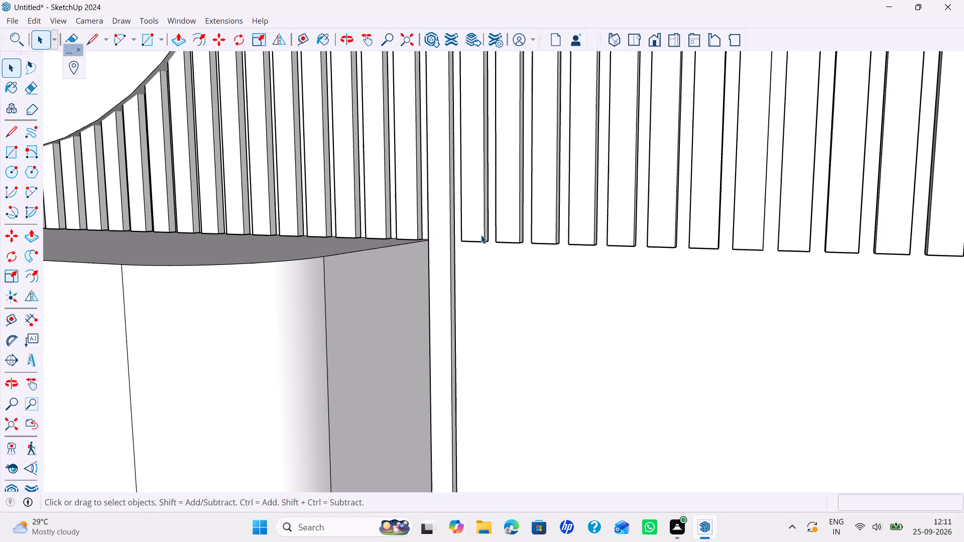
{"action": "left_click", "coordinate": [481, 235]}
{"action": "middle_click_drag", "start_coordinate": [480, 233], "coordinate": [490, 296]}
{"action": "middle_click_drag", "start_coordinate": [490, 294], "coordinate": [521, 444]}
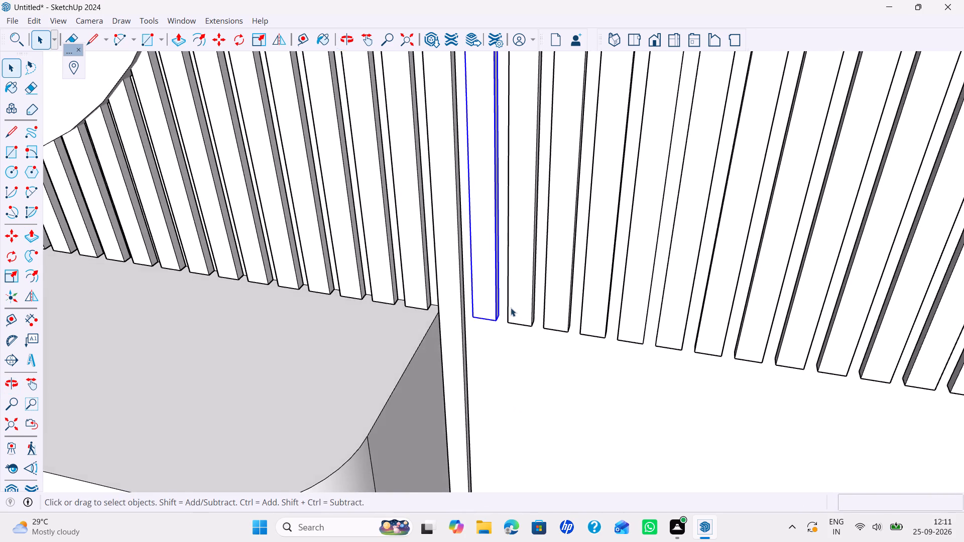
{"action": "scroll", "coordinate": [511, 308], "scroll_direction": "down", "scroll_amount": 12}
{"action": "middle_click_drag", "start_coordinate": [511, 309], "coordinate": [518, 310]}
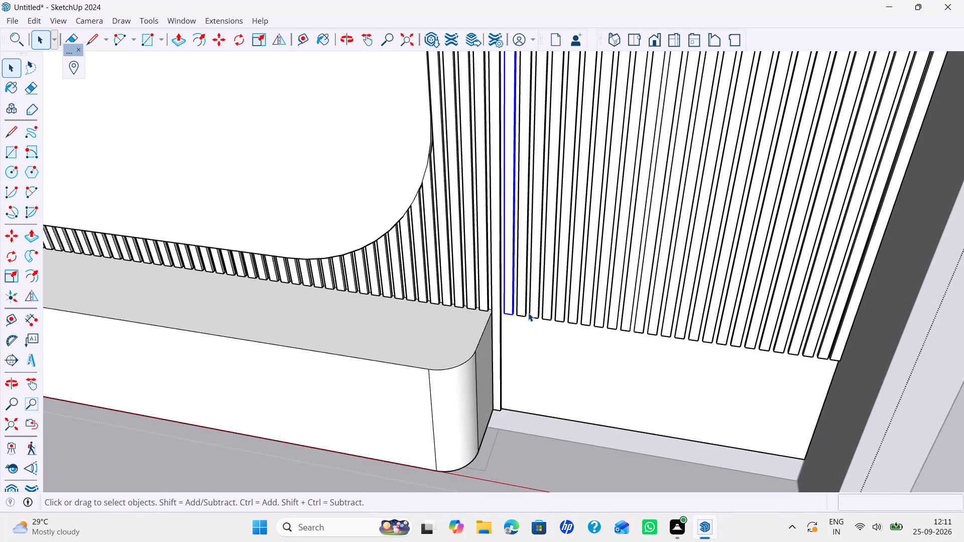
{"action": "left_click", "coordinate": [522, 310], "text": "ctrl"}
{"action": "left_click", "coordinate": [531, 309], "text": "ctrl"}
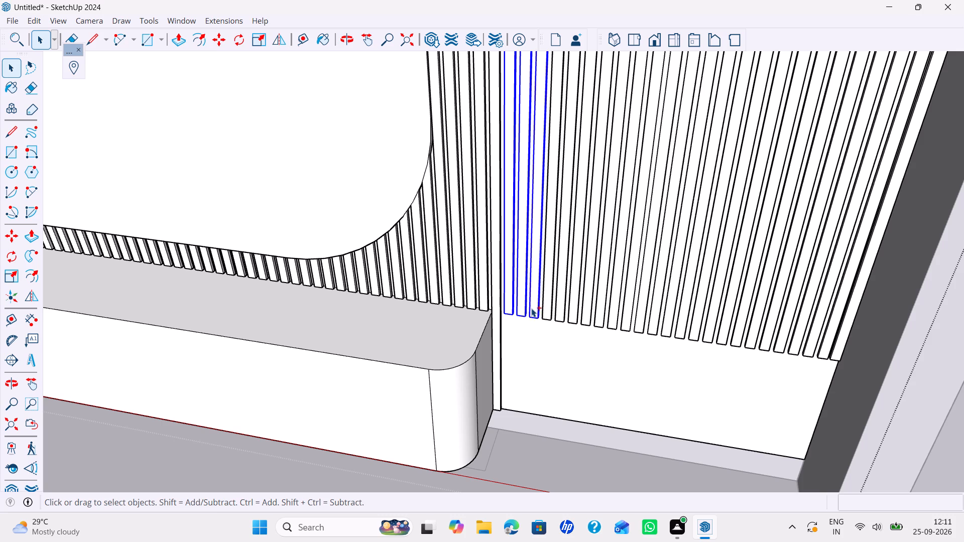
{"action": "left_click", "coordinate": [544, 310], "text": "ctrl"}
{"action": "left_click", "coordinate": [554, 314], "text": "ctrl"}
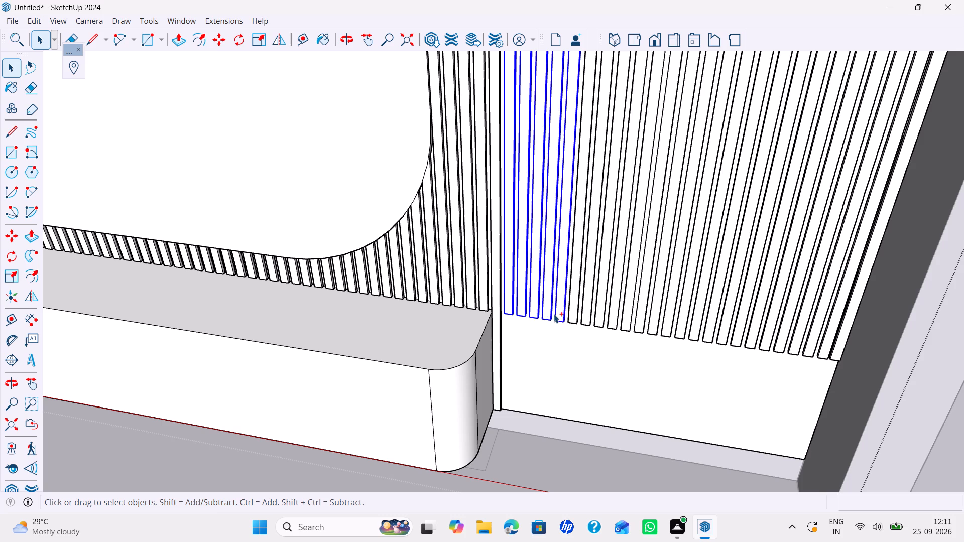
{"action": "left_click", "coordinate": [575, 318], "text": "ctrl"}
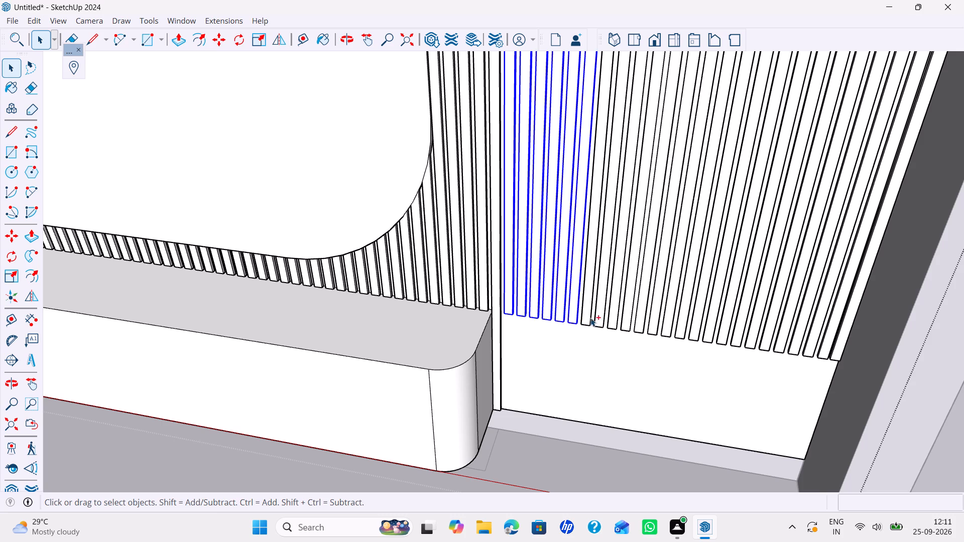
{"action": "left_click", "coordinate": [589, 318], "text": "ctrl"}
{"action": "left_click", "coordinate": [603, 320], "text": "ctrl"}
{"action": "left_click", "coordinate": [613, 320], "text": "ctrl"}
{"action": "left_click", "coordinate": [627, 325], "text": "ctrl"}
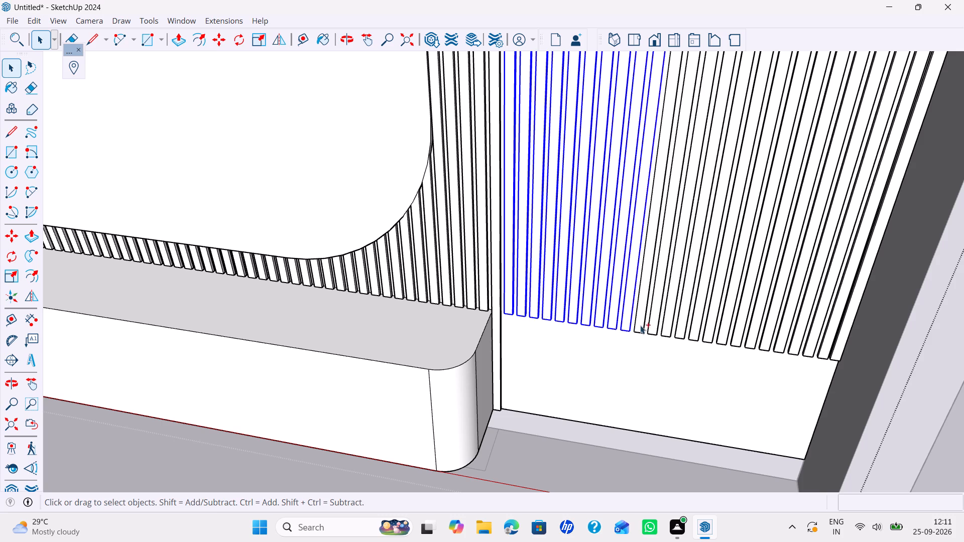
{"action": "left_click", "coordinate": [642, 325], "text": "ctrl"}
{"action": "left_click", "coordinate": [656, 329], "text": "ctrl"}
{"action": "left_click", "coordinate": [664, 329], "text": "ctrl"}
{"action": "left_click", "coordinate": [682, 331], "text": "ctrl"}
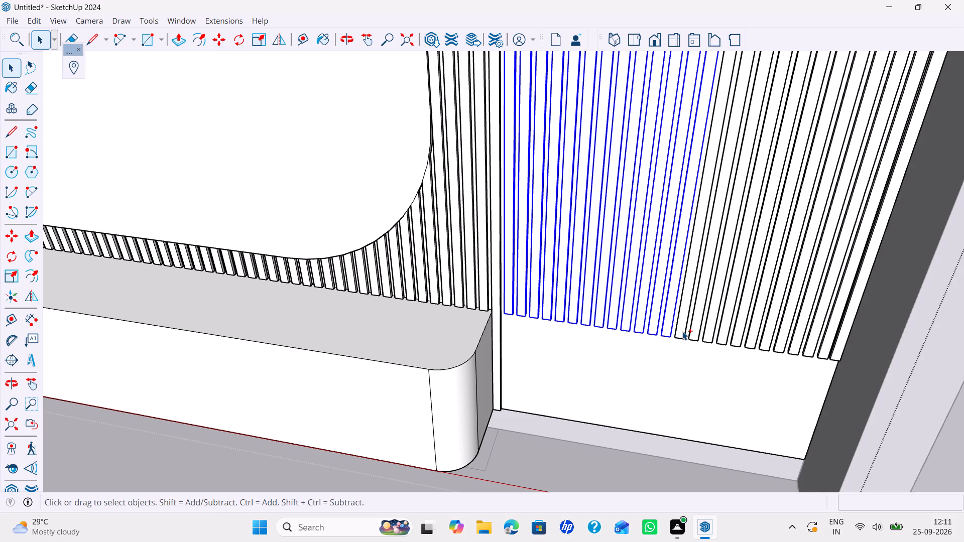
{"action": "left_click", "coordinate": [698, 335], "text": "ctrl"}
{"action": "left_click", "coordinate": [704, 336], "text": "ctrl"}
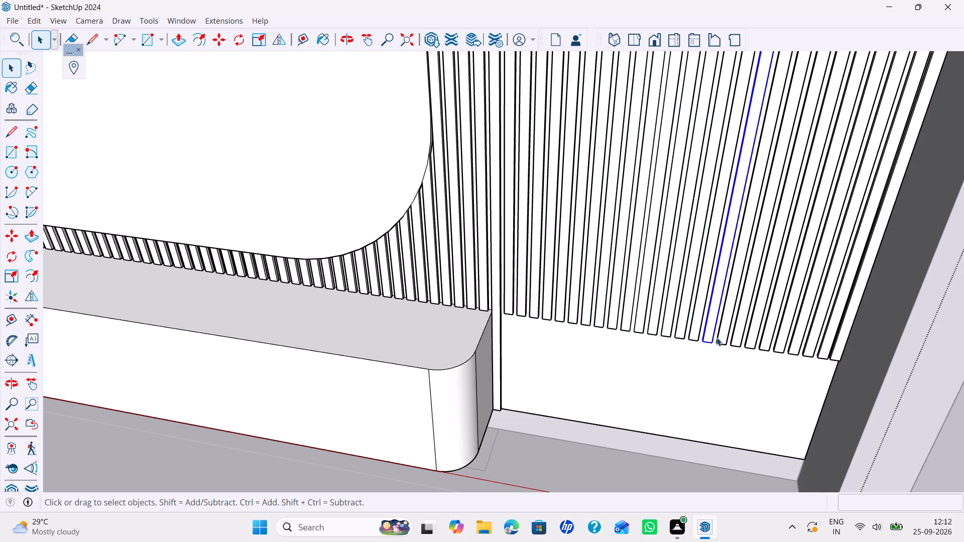
Delete all the shorter vertical strips between the extended strip and the wall's far end, leaving the backing face out of the selection.
{"action": "middle_click_drag", "start_coordinate": [579, 312], "coordinate": [601, 334]}
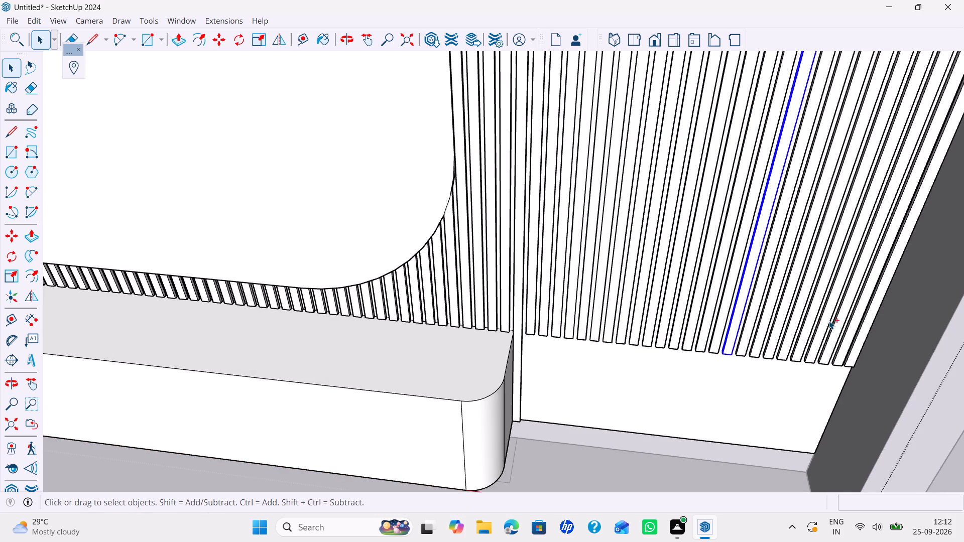
{"action": "left_click_drag", "start_coordinate": [893, 320], "coordinate": [542, 337], "text": "ctrl"}
{"action": "left_click_drag", "start_coordinate": [542, 337], "coordinate": [531, 339], "text": "ctrl"}
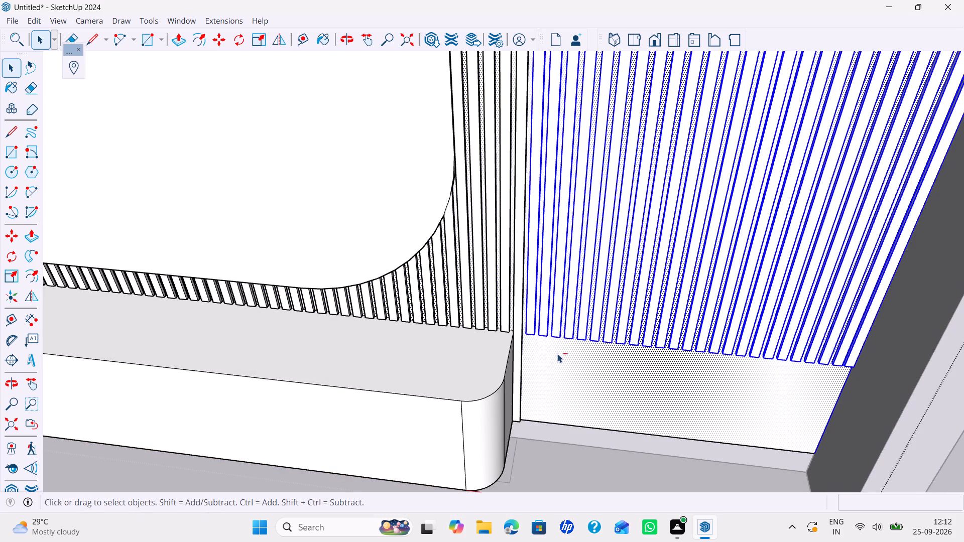
{"action": "left_click", "coordinate": [556, 359], "text": "ctrl+shift"}
{"action": "middle_click_drag", "start_coordinate": [554, 353], "coordinate": [721, 403]}
{"action": "scroll", "coordinate": [721, 403], "scroll_direction": "down", "scroll_amount": 4}
{"action": "middle_click_drag", "start_coordinate": [716, 393], "coordinate": [670, 432], "text": "shift"}
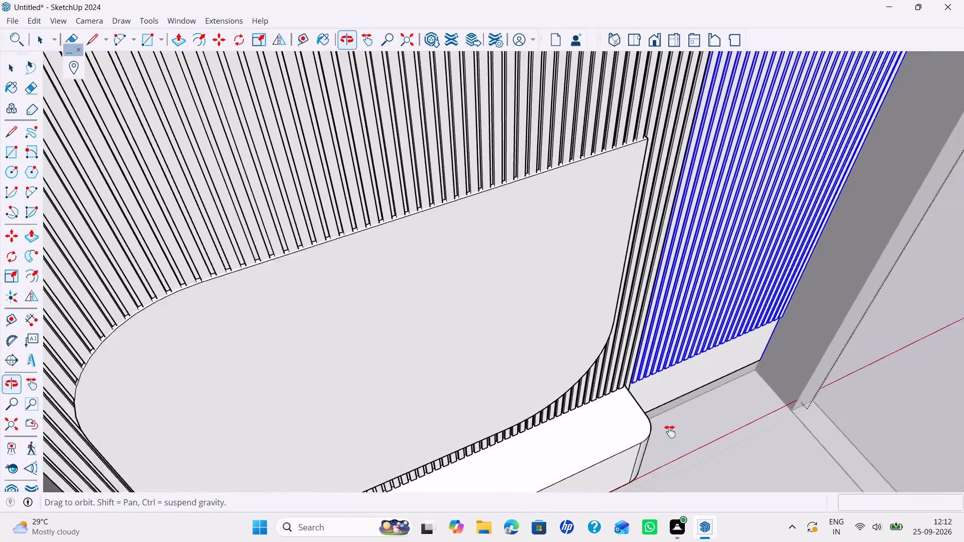
{"action": "middle_click_drag", "start_coordinate": [670, 432], "coordinate": [669, 433], "text": "shift"}
{"action": "middle_click_drag", "start_coordinate": [667, 409], "coordinate": [573, 420]}
{"action": "key", "text": "Delete"}
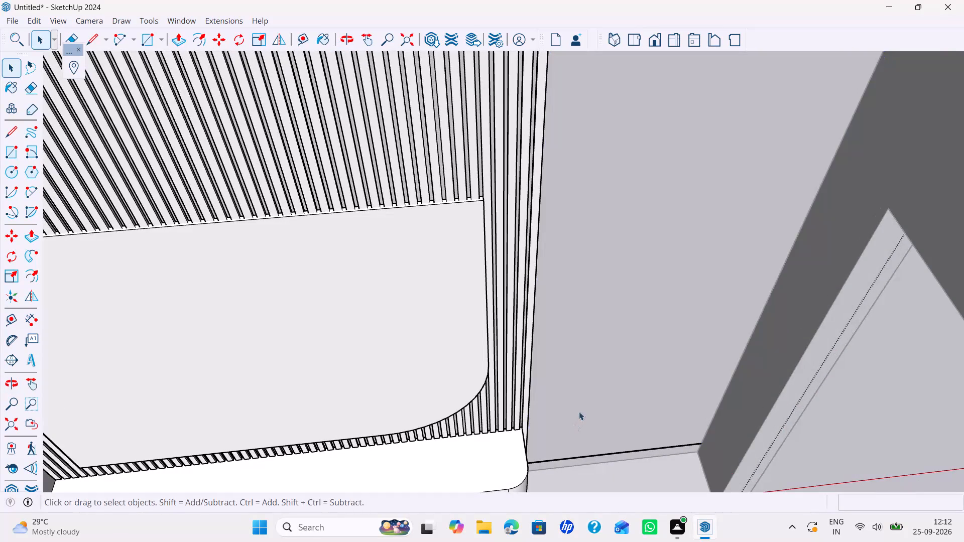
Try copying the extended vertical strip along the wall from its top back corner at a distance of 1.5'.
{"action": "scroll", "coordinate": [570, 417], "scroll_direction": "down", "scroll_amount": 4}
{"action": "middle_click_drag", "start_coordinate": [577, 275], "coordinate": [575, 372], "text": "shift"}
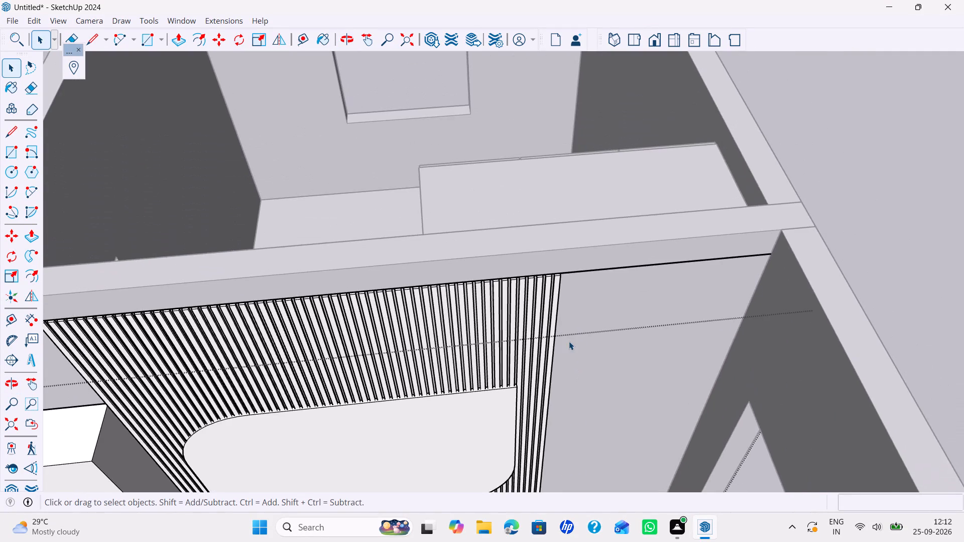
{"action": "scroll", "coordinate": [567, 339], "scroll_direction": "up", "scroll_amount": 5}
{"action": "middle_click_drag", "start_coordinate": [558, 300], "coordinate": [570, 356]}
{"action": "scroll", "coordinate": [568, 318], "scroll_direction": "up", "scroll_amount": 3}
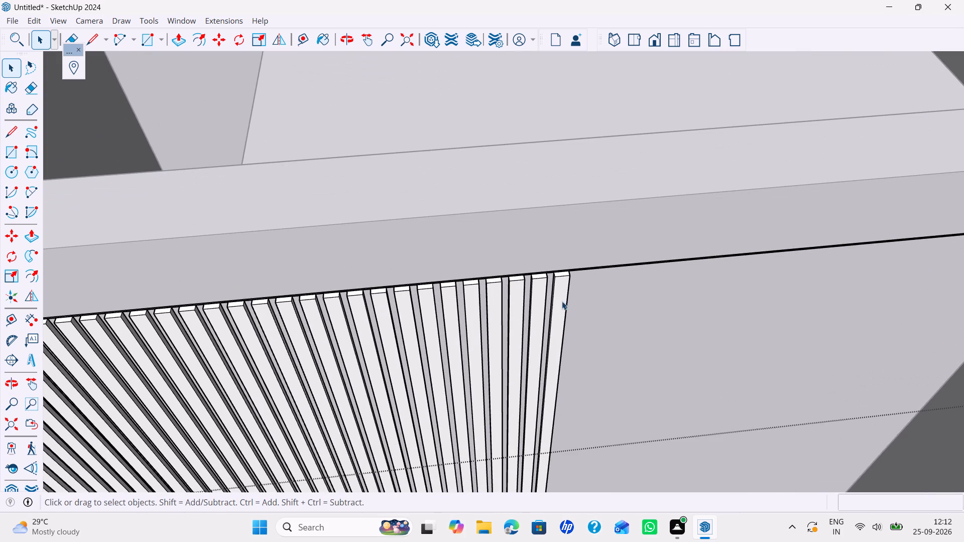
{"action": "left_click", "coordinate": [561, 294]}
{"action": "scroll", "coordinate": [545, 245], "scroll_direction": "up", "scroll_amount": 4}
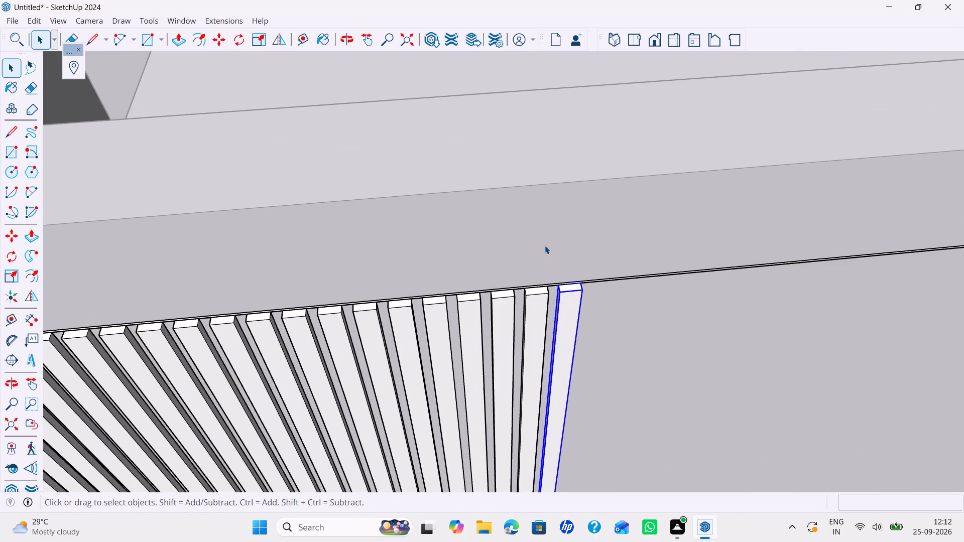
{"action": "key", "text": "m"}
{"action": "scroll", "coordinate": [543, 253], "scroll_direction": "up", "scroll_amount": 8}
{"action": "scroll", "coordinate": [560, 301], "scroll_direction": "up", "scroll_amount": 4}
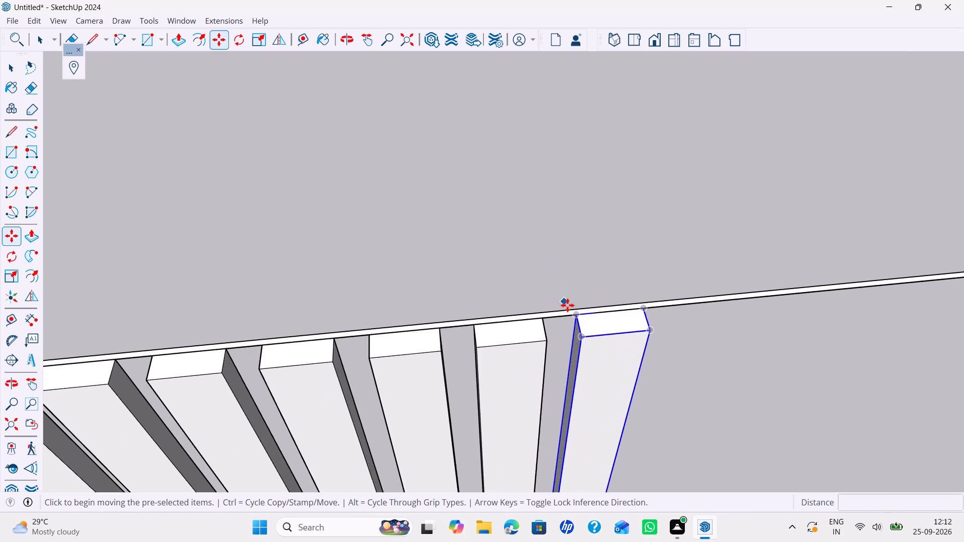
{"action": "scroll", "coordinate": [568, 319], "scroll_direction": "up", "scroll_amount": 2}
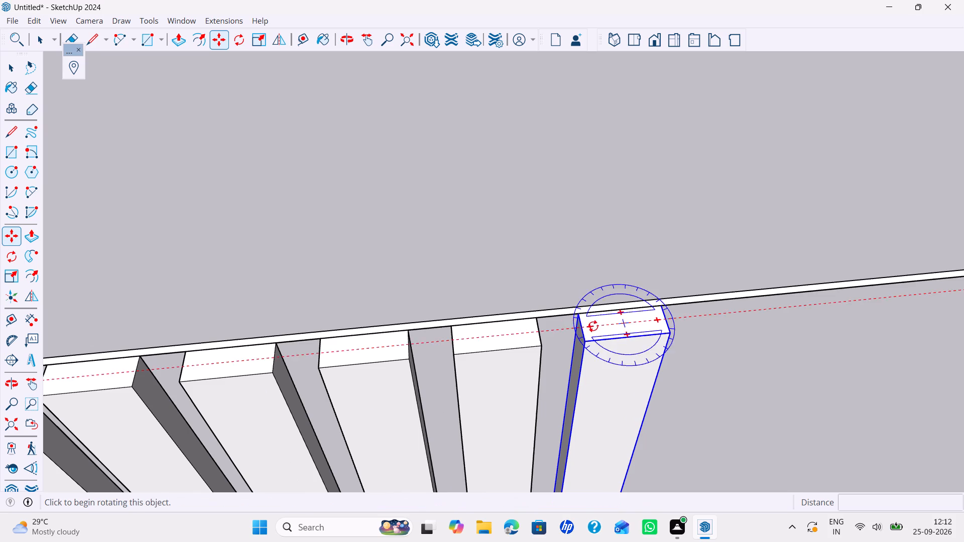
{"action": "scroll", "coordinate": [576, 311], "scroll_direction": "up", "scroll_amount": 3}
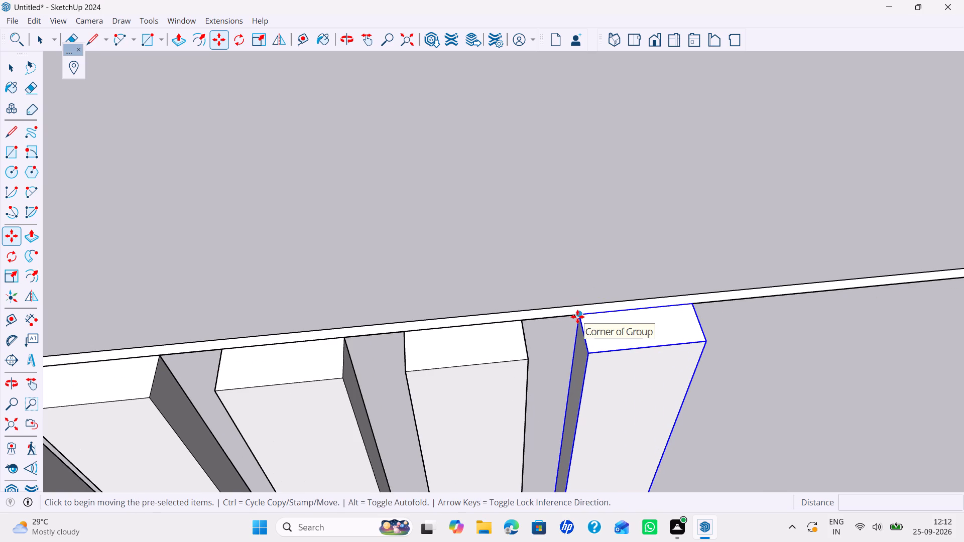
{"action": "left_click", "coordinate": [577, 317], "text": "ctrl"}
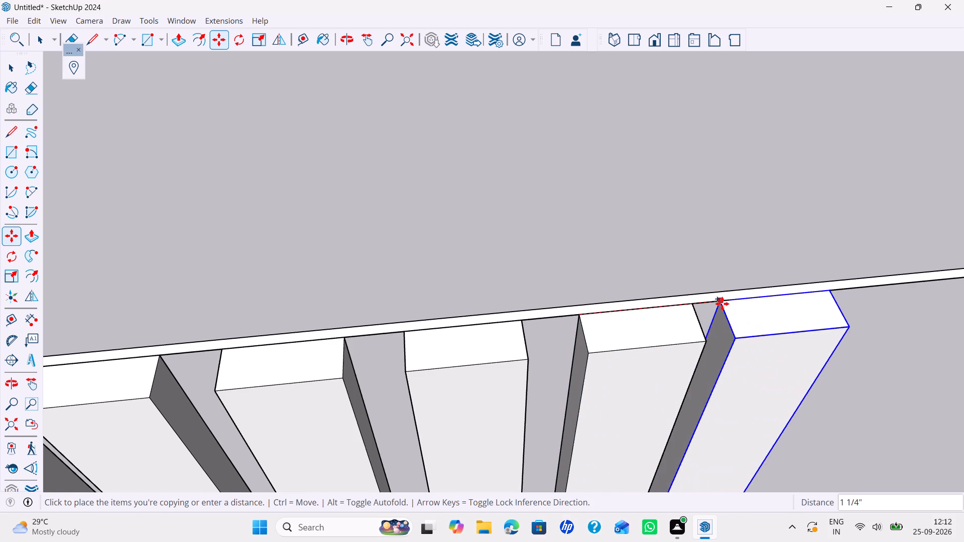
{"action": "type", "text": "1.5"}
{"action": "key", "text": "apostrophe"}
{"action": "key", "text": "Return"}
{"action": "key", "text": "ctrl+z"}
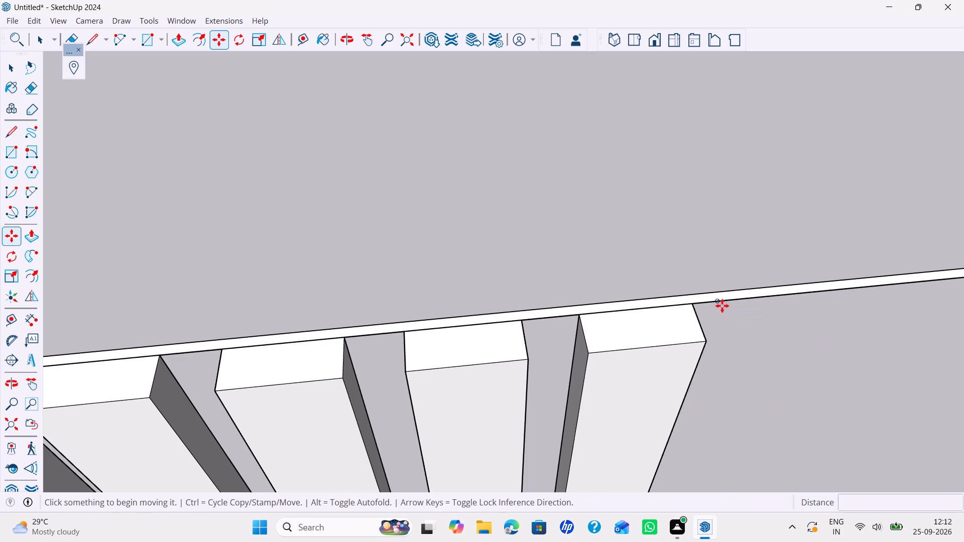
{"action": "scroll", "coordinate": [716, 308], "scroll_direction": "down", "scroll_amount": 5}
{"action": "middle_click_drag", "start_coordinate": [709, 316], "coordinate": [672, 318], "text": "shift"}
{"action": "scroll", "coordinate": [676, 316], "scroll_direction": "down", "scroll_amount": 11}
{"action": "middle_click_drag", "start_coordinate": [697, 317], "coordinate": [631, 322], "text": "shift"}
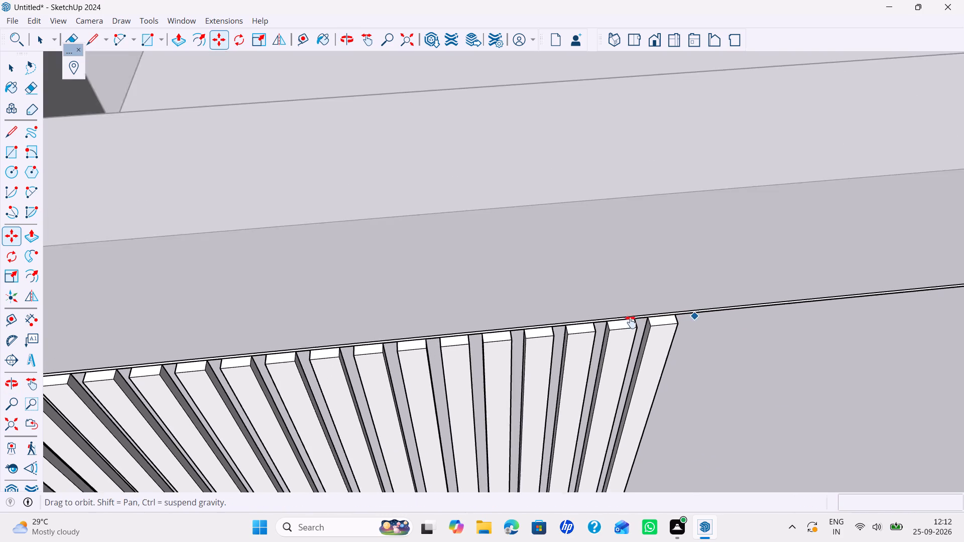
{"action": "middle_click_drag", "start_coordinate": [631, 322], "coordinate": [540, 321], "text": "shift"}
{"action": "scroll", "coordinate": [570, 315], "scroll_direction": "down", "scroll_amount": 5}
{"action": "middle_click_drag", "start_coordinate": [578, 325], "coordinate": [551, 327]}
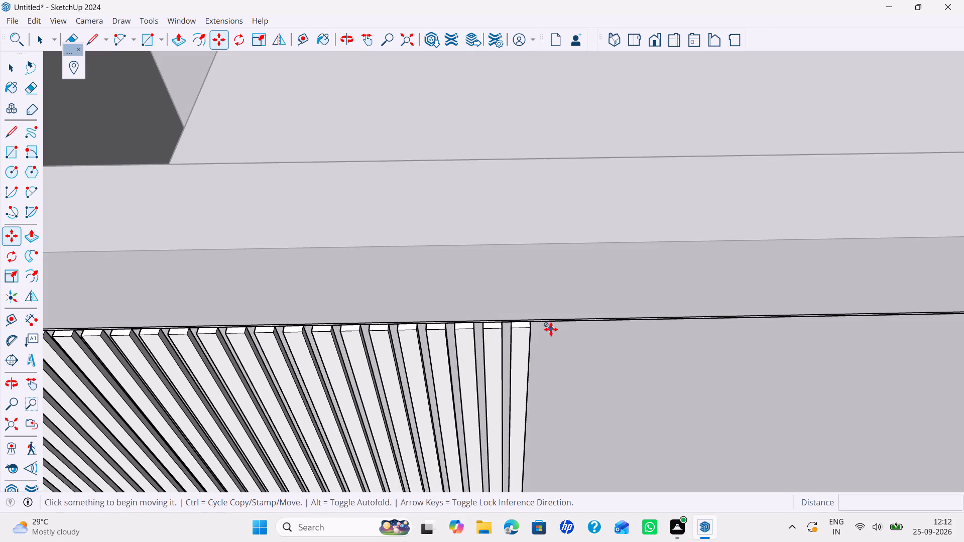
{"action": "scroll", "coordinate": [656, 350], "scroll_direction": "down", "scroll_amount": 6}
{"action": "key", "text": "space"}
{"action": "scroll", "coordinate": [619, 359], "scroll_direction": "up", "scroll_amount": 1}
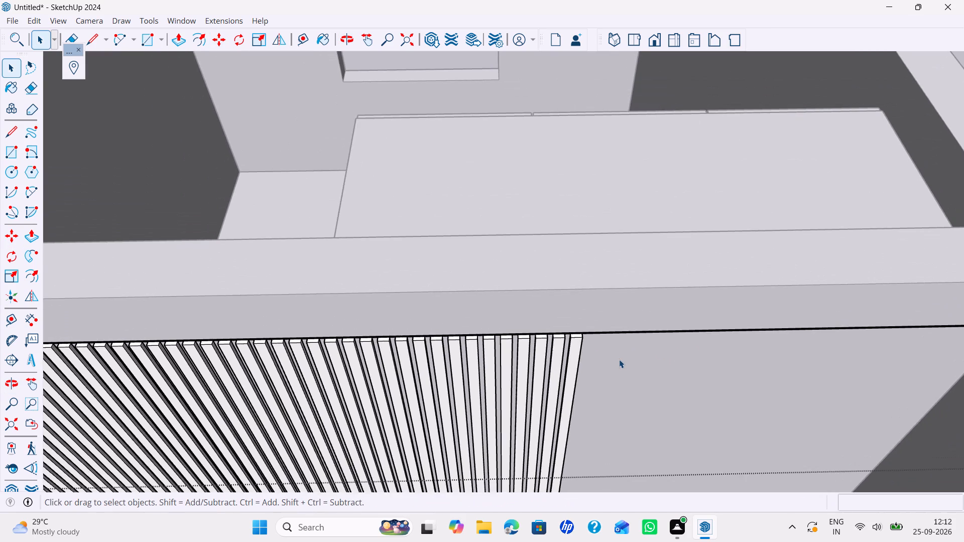
Copy the extended full-length vertical strip 1.5" along the wall toward its far end, using its top back corner as the base point.
{"action": "scroll", "coordinate": [619, 359], "scroll_direction": "up", "scroll_amount": 5}
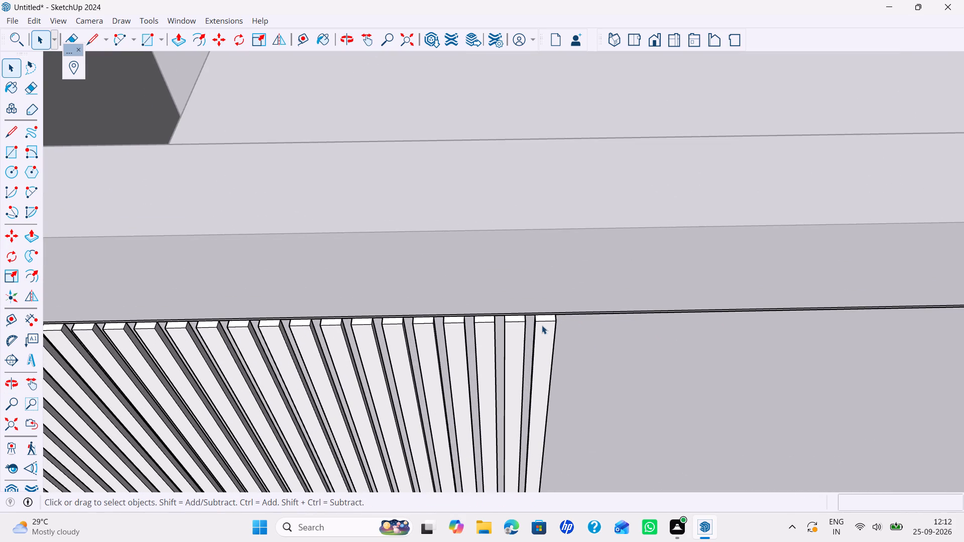
{"action": "scroll", "coordinate": [558, 340], "scroll_direction": "up", "scroll_amount": 3}
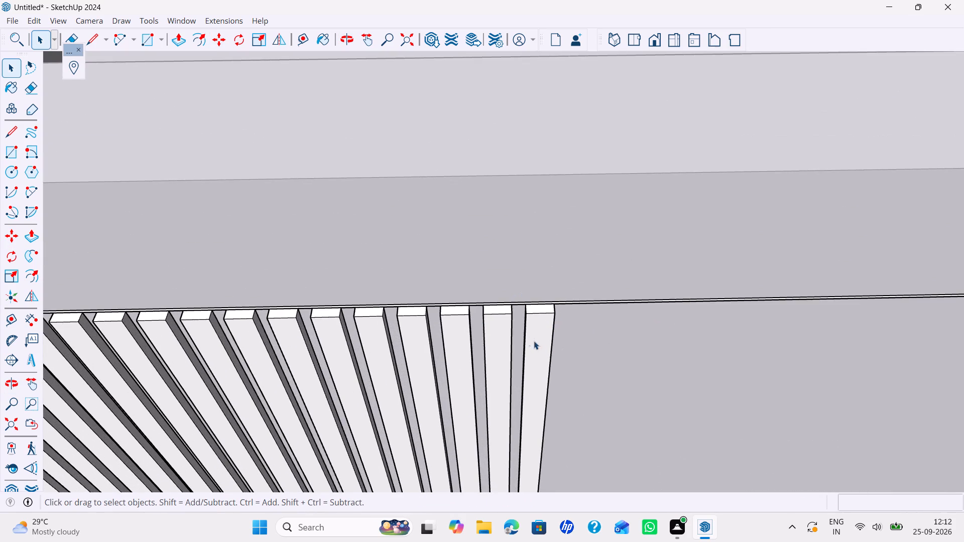
{"action": "scroll", "coordinate": [528, 335], "scroll_direction": "up", "scroll_amount": 3}
{"action": "left_click", "coordinate": [551, 330]}
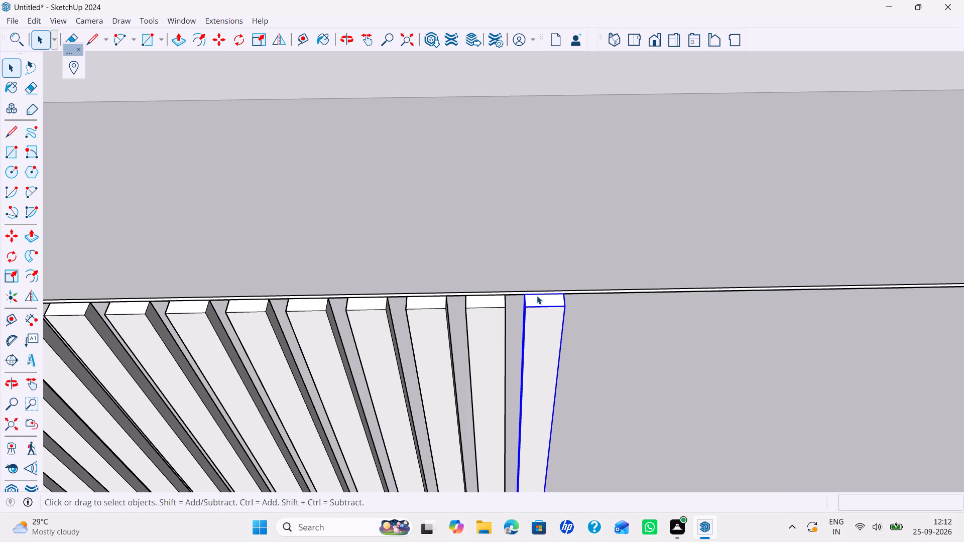
{"action": "key", "text": "m"}
{"action": "scroll", "coordinate": [537, 296], "scroll_direction": "up", "scroll_amount": 14}
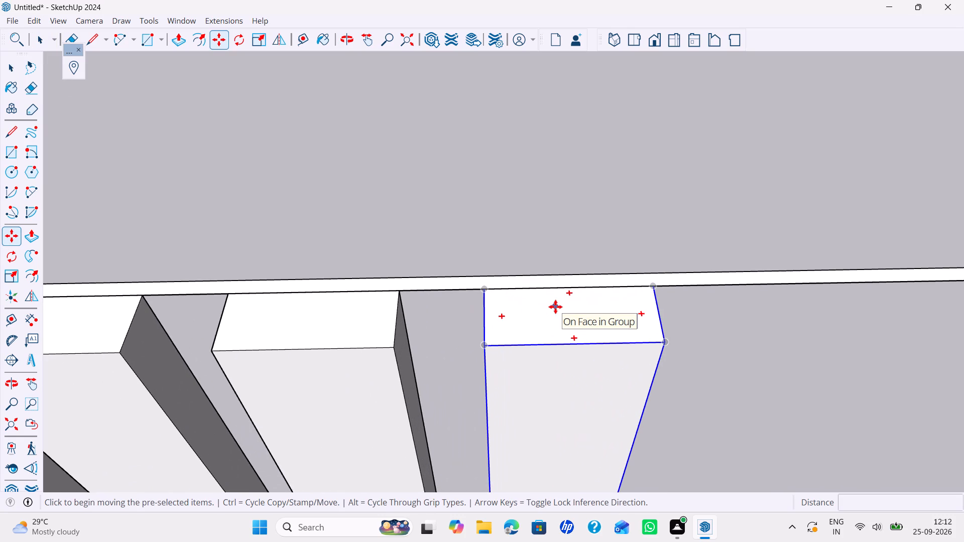
{"action": "left_click", "coordinate": [484, 288]}
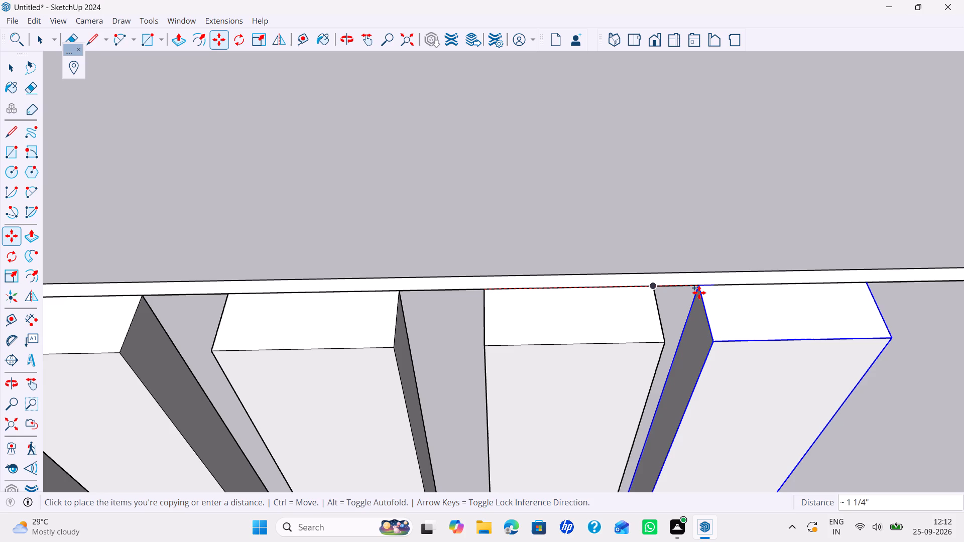
{"action": "type", "text": "1."}
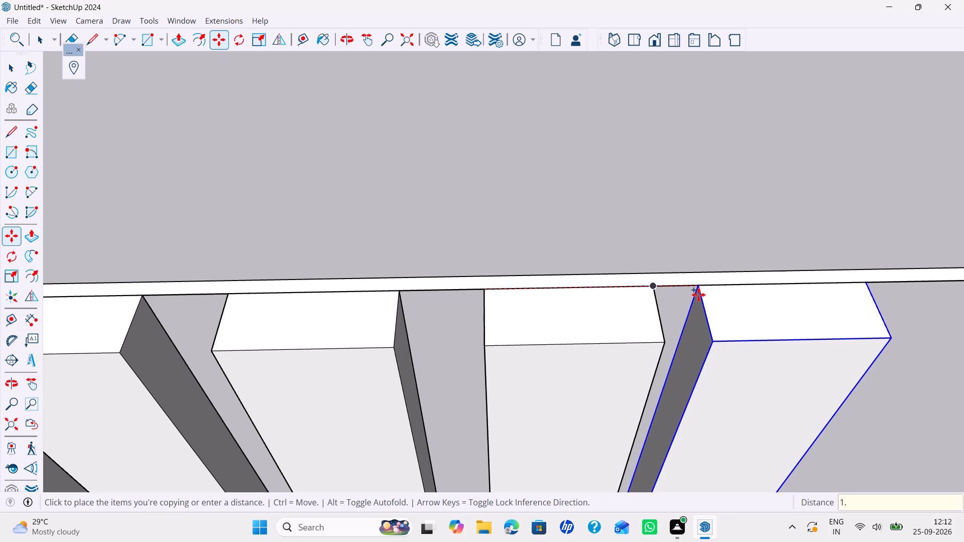
{"action": "type", "text": "5\""}
{"action": "key", "text": "Return"}
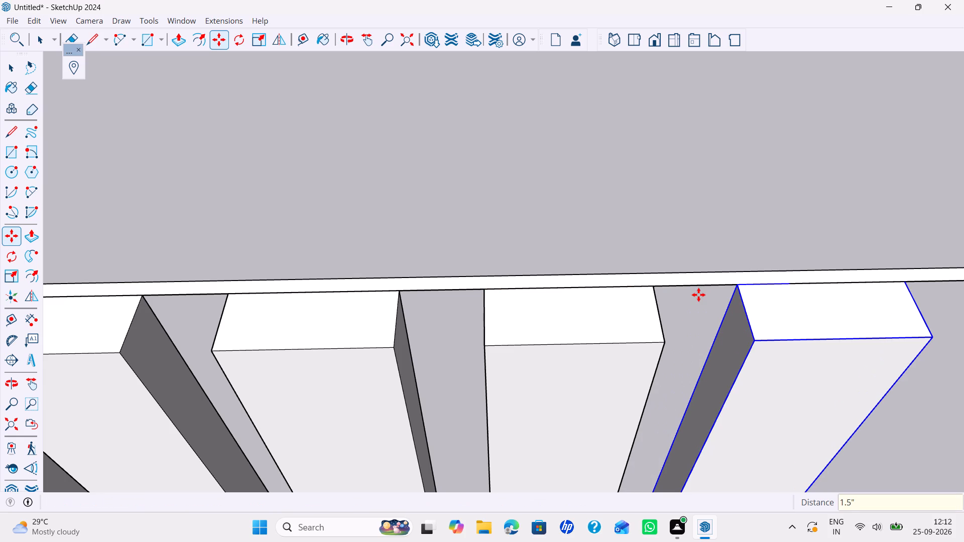
Array the 1.5" strip copy along the wall, first with x20, then with x25 to reach the far end.
{"action": "key", "text": "x"}
{"action": "type", "text": "20"}
{"action": "key", "text": "Return"}
{"action": "scroll", "coordinate": [701, 291], "scroll_direction": "down", "scroll_amount": 9}
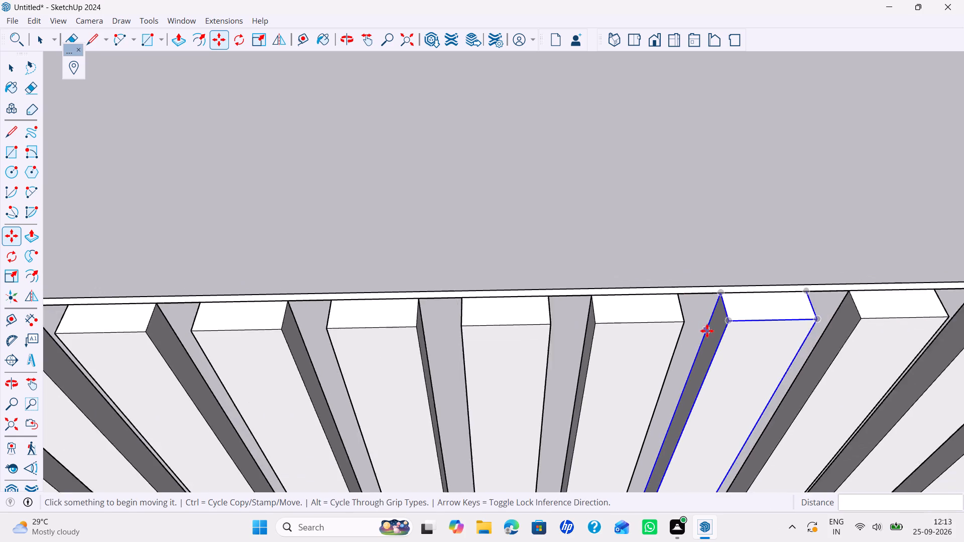
{"action": "scroll", "coordinate": [707, 331], "scroll_direction": "down", "scroll_amount": 13}
{"action": "scroll", "coordinate": [743, 339], "scroll_direction": "down", "scroll_amount": 11}
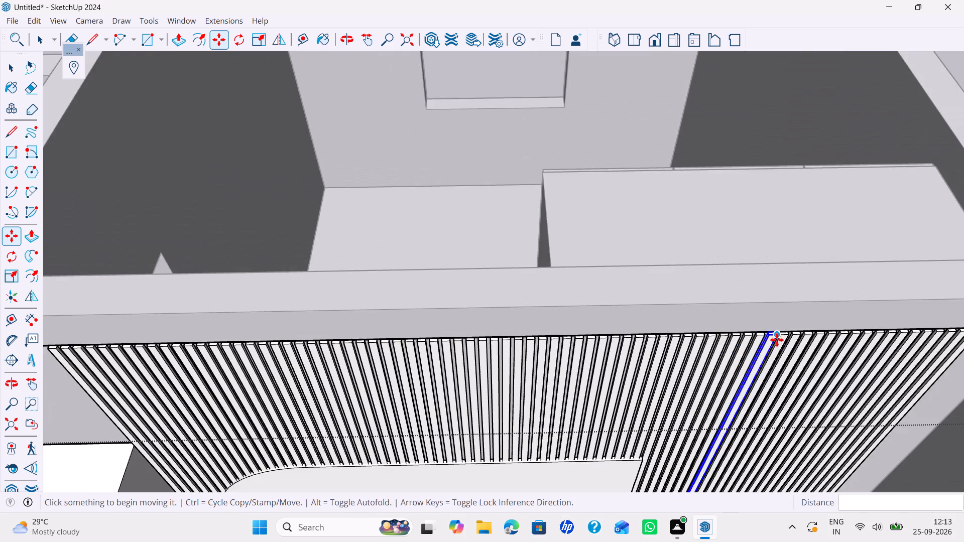
{"action": "middle_click_drag", "start_coordinate": [777, 340], "coordinate": [516, 318], "text": "shift"}
{"action": "key", "text": "x"}
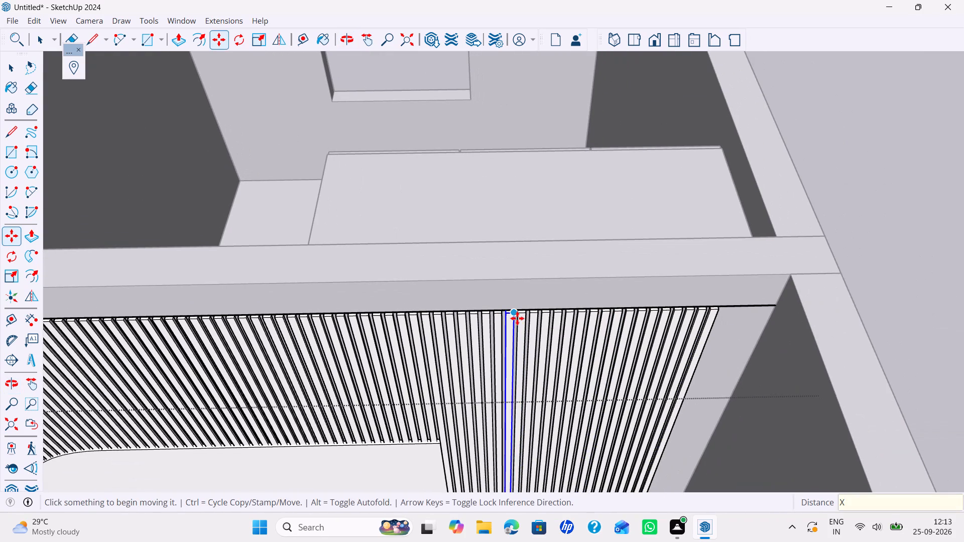
{"action": "type", "text": "25"}
{"action": "key", "text": "Return"}
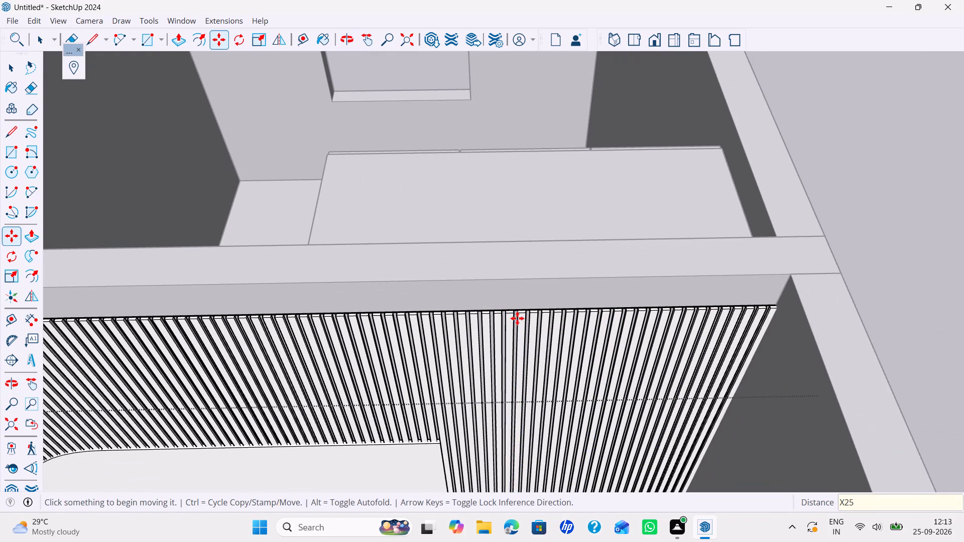
Move the last strip about 1/8" back along the wall so it lines up with the backing panel's far end.
{"action": "scroll", "coordinate": [517, 318], "scroll_direction": "up", "scroll_amount": 1}
{"action": "key", "text": "space"}
{"action": "scroll", "coordinate": [782, 312], "scroll_direction": "up", "scroll_amount": 6}
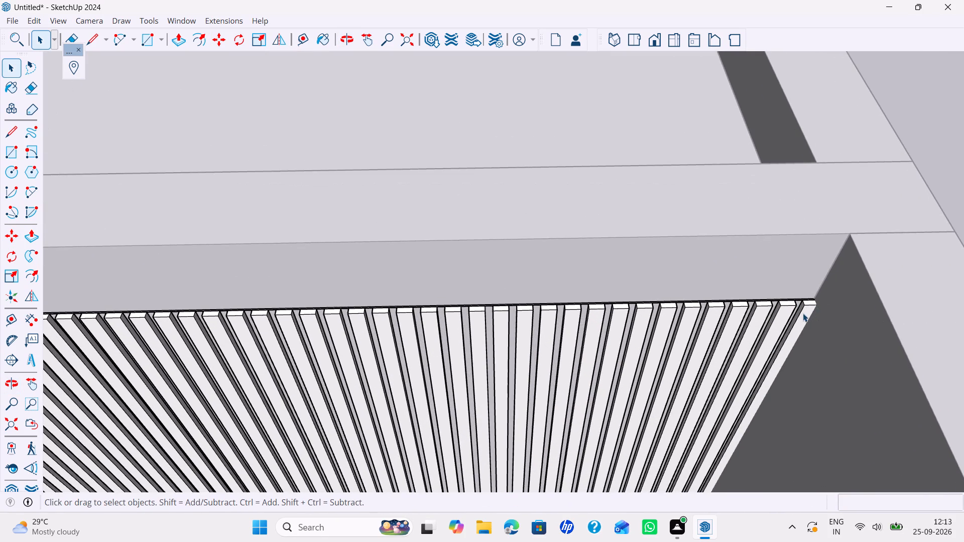
{"action": "left_click", "coordinate": [803, 313]}
{"action": "key", "text": "m"}
{"action": "scroll", "coordinate": [821, 292], "scroll_direction": "up", "scroll_amount": 9}
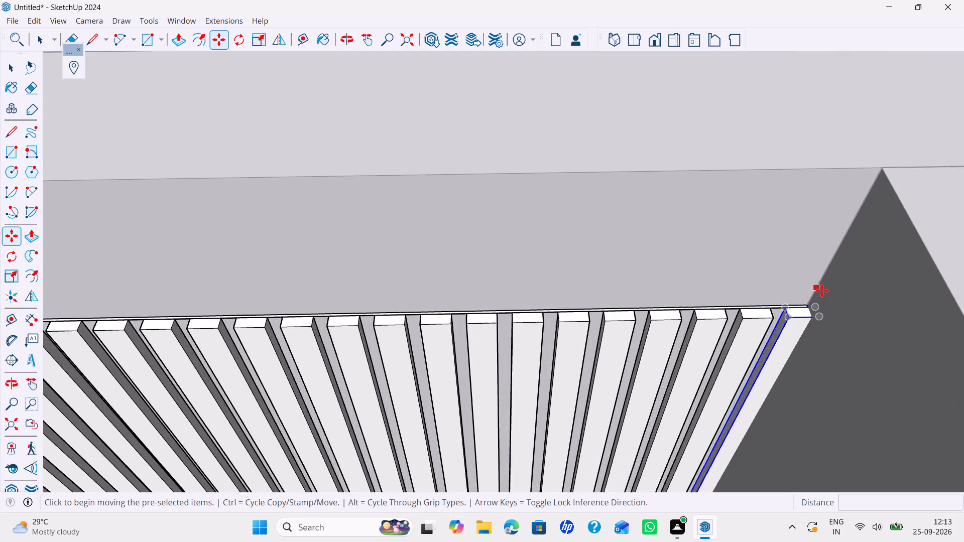
{"action": "scroll", "coordinate": [822, 291], "scroll_direction": "up", "scroll_amount": 7}
{"action": "left_click", "coordinate": [808, 315]}
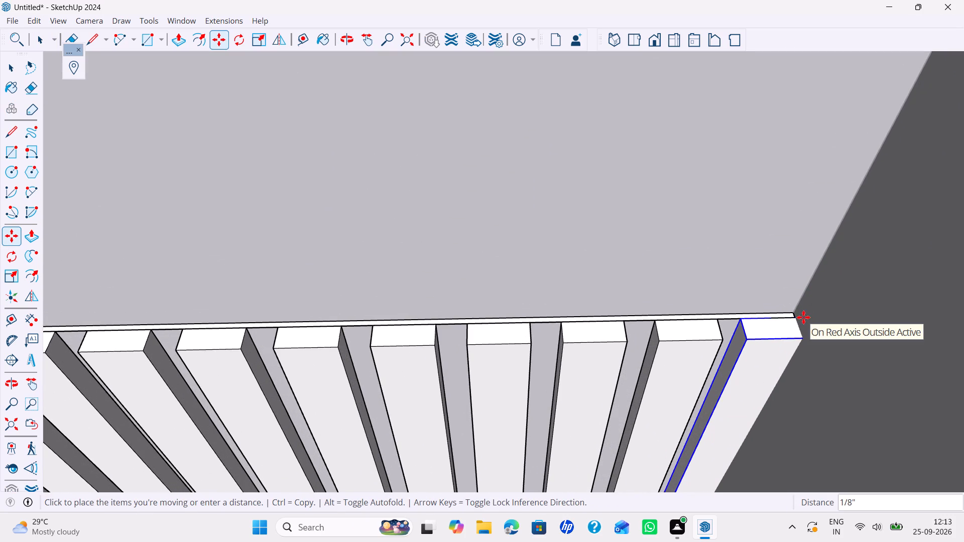
{"action": "left_click", "coordinate": [801, 317]}
{"action": "key", "text": "space"}
Examine the main hall's strip wall from several angles, including with hidden edges shown, and close the group.
{"action": "scroll", "coordinate": [737, 328], "scroll_direction": "down", "scroll_amount": 7}
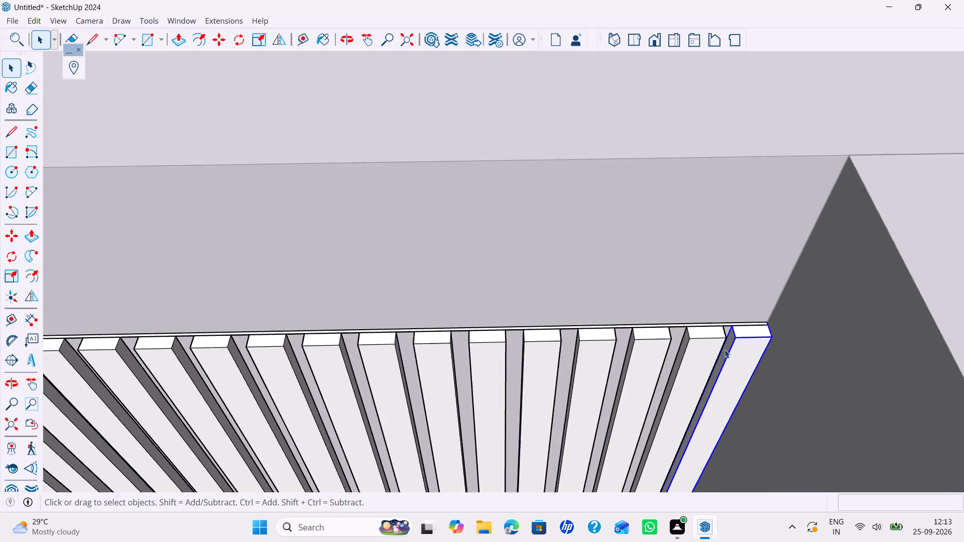
{"action": "scroll", "coordinate": [725, 349], "scroll_direction": "down", "scroll_amount": 12}
{"action": "middle_click_drag", "start_coordinate": [723, 350], "coordinate": [793, 312]}
{"action": "key", "text": "k"}
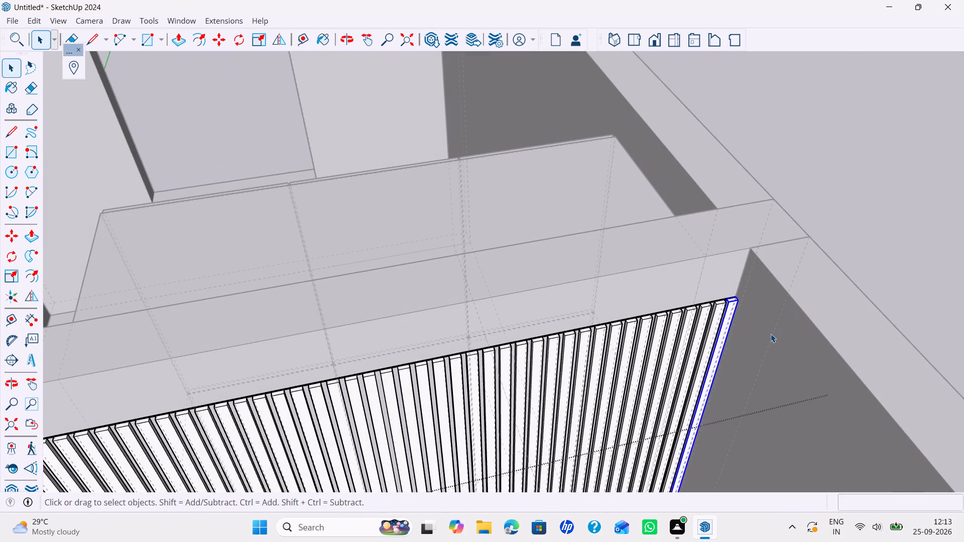
{"action": "key", "text": "k"}
{"action": "scroll", "coordinate": [769, 335], "scroll_direction": "down", "scroll_amount": 15}
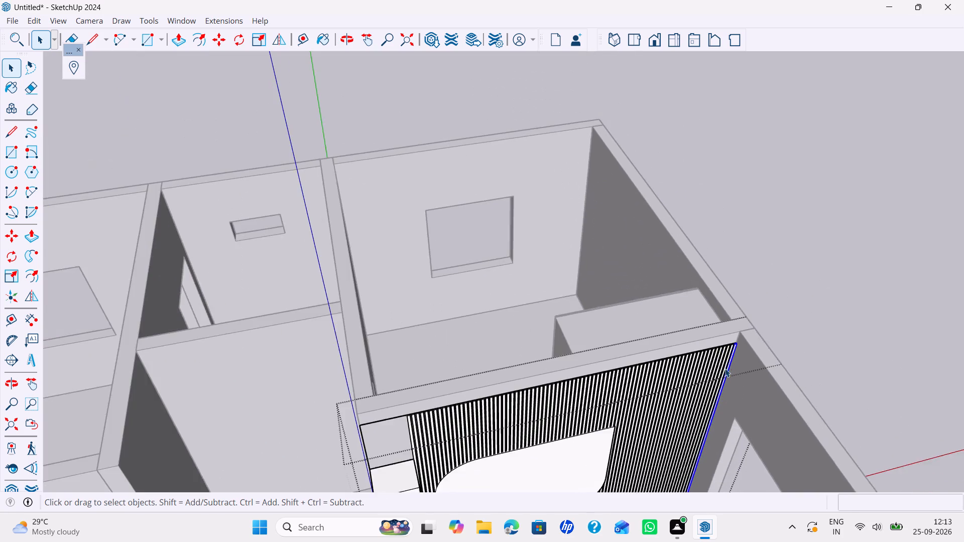
{"action": "middle_click_drag", "start_coordinate": [725, 368], "coordinate": [708, 333]}
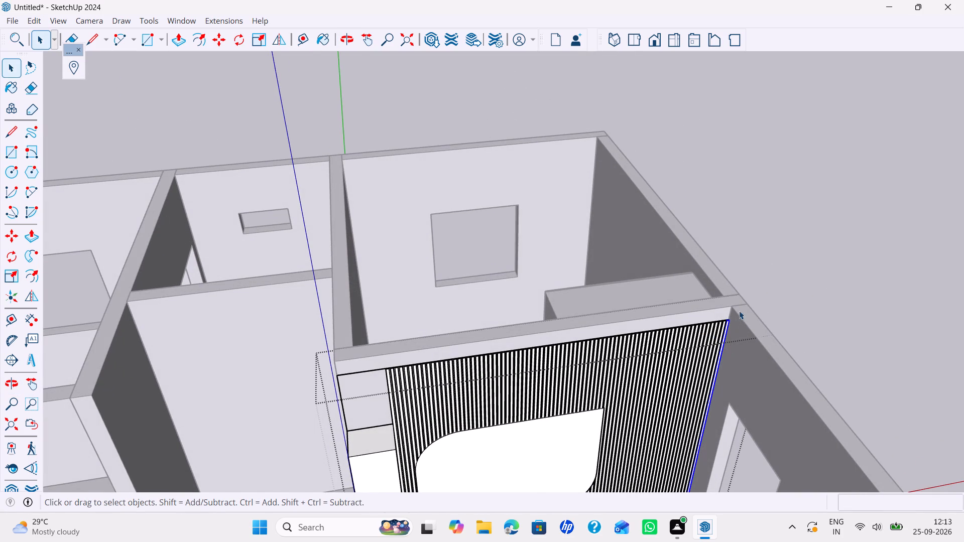
{"action": "key", "text": "space"}
{"action": "scroll", "coordinate": [692, 297], "scroll_direction": "down", "scroll_amount": 1}
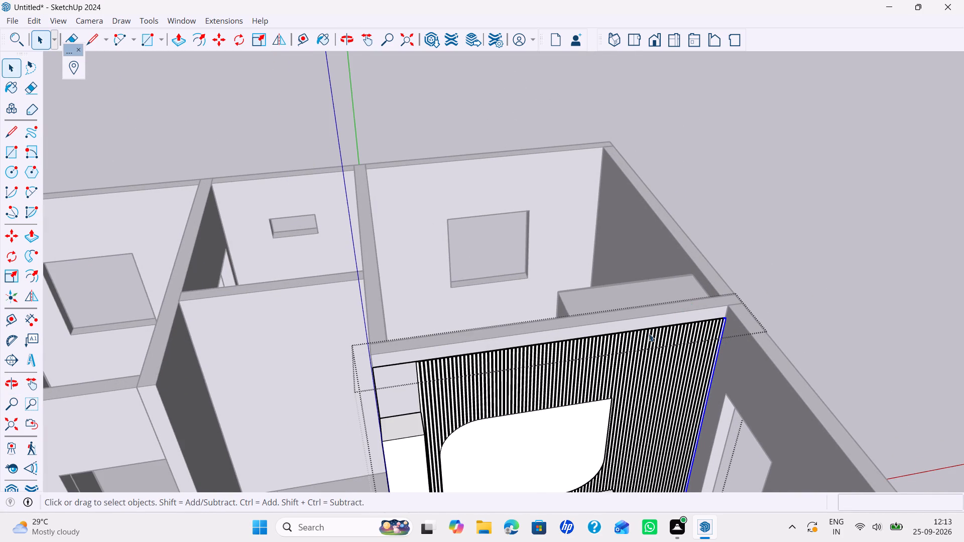
{"action": "middle_click_drag", "start_coordinate": [626, 326], "coordinate": [633, 275]}
{"action": "middle_click", "coordinate": [610, 323]}
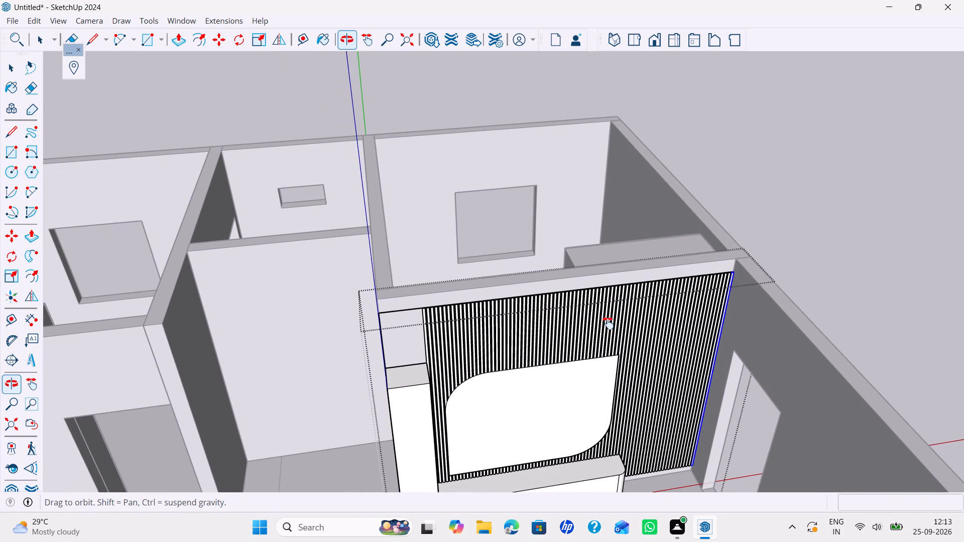
{"action": "scroll", "coordinate": [602, 326], "scroll_direction": "down", "scroll_amount": 3}
{"action": "middle_click", "coordinate": [607, 324]}
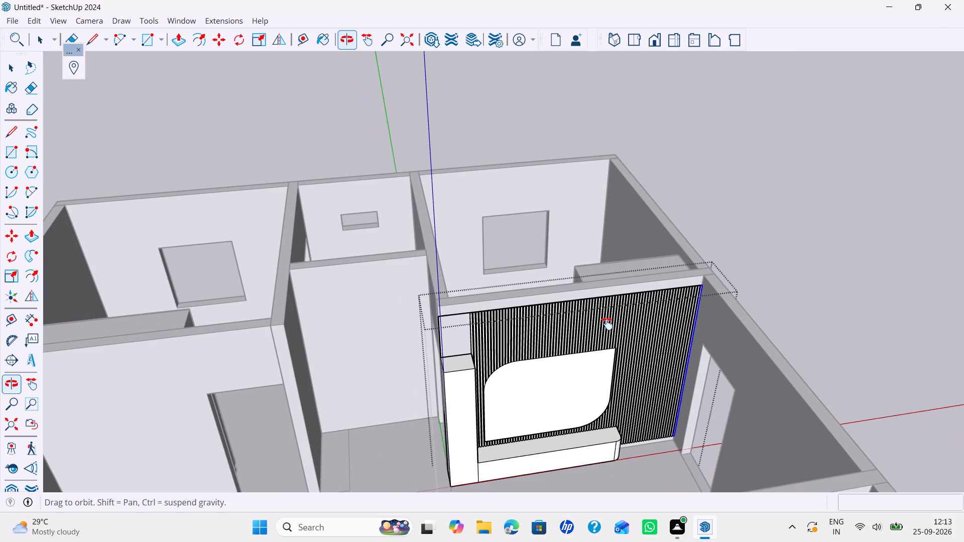
{"action": "middle_click_drag", "start_coordinate": [607, 324], "coordinate": [577, 313]}
{"action": "scroll", "coordinate": [575, 312], "scroll_direction": "up", "scroll_amount": 1}
{"action": "scroll", "coordinate": [563, 313], "scroll_direction": "down", "scroll_amount": 3}
{"action": "middle_click_drag", "start_coordinate": [561, 319], "coordinate": [635, 357]}
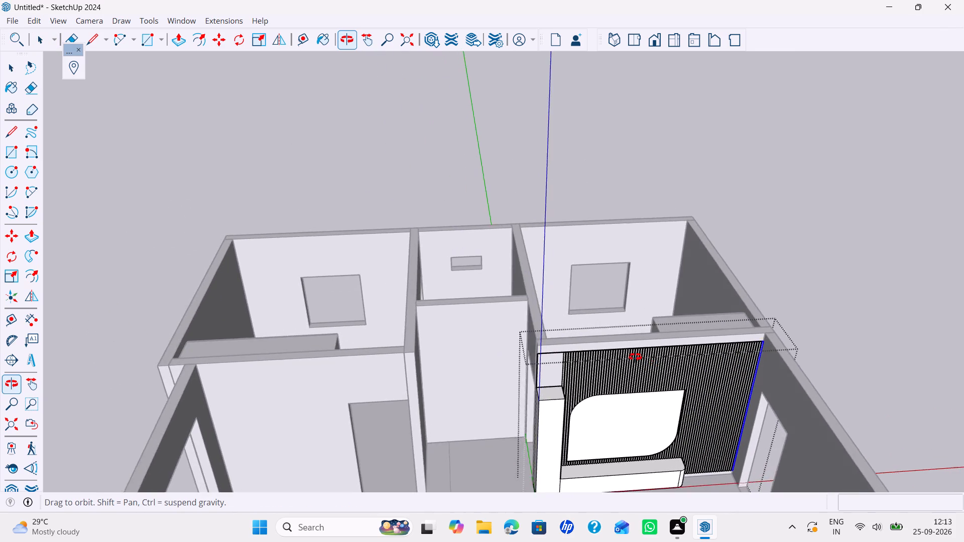
{"action": "middle_click_drag", "start_coordinate": [635, 357], "coordinate": [573, 300]}
{"action": "middle_click_drag", "start_coordinate": [574, 304], "coordinate": [551, 326]}
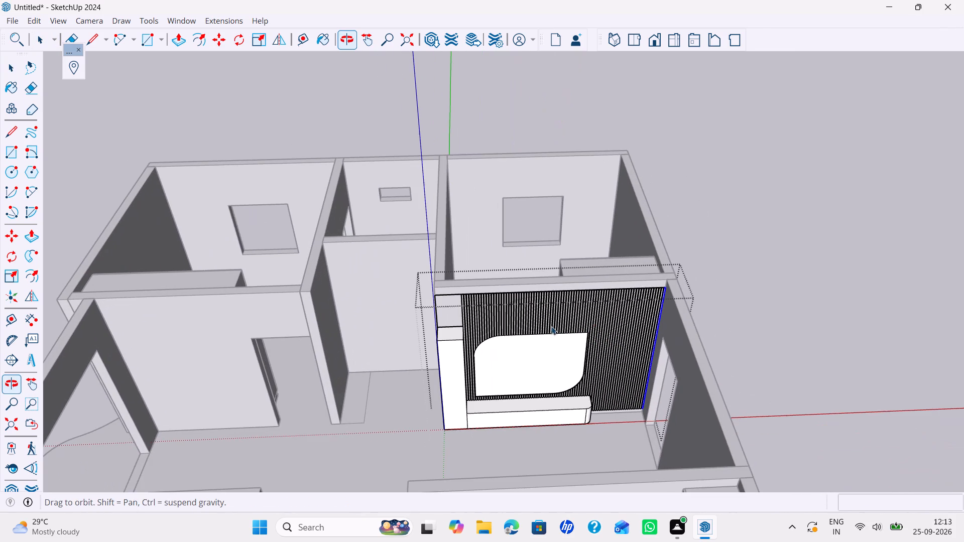
{"action": "middle_click_drag", "start_coordinate": [551, 326], "coordinate": [552, 327]}
{"action": "middle_click_drag", "start_coordinate": [564, 331], "coordinate": [590, 337]}
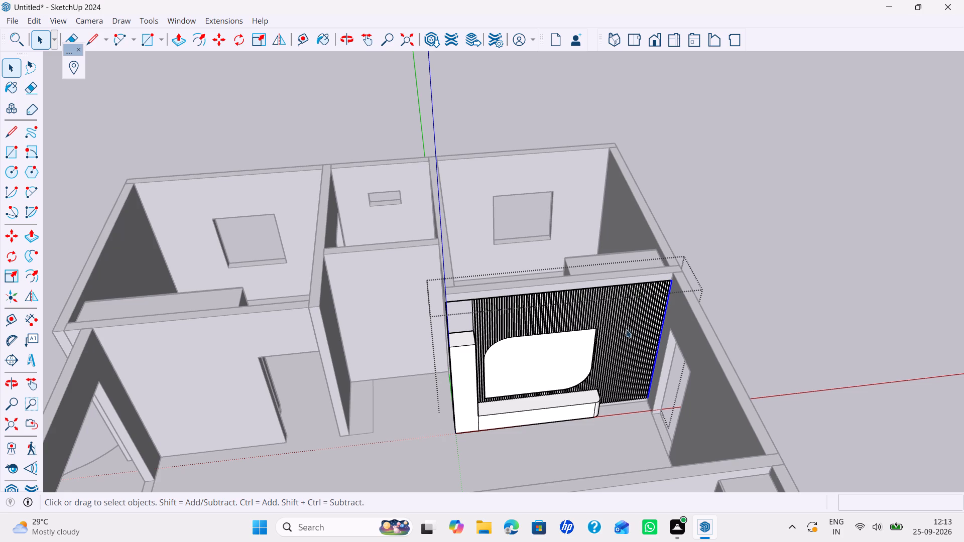
{"action": "left_click", "coordinate": [769, 305]}
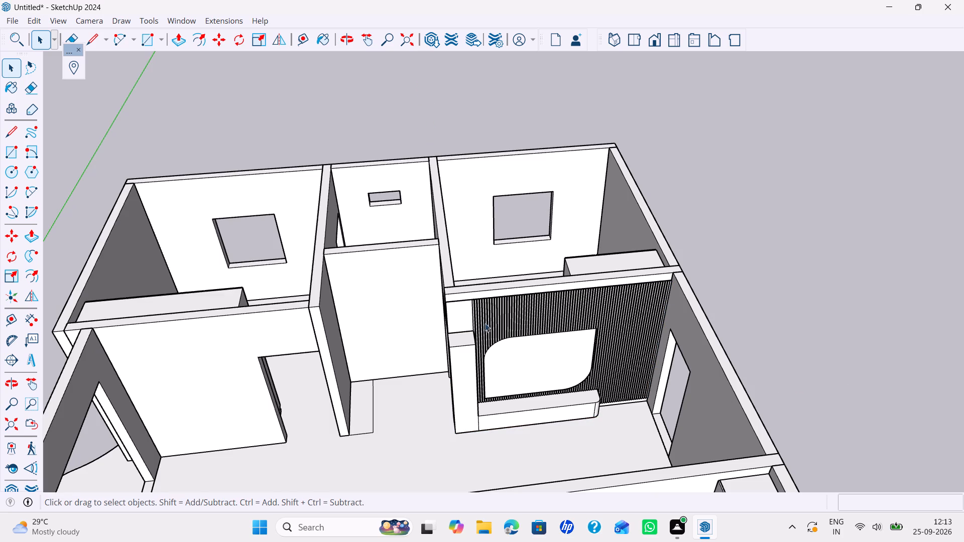
Reopen the wall panel group and copy the first strip next to the tall unit 1.5" toward the blank area above that unit.
{"action": "scroll", "coordinate": [484, 323], "scroll_direction": "up", "scroll_amount": 13}
{"action": "scroll", "coordinate": [445, 303], "scroll_direction": "up", "scroll_amount": 1}
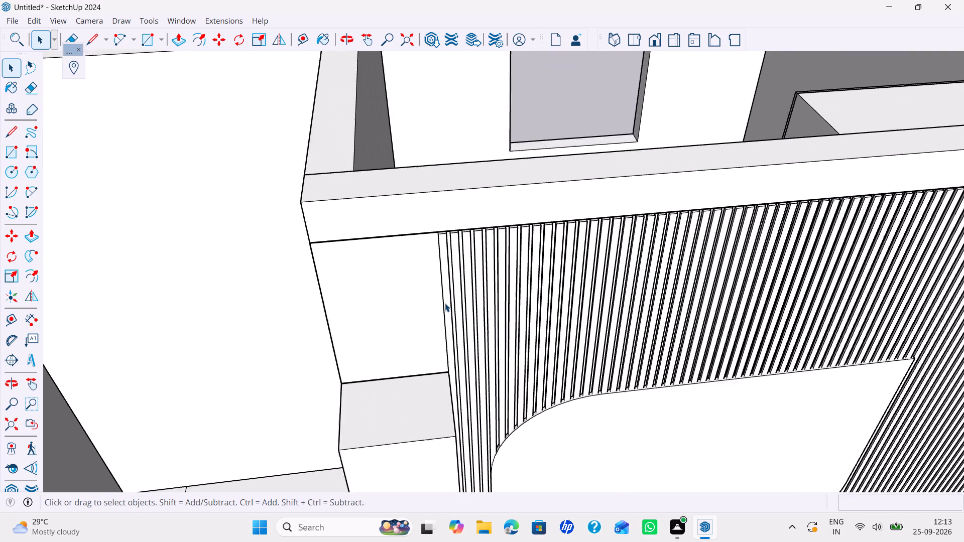
{"action": "scroll", "coordinate": [445, 303], "scroll_direction": "up", "scroll_amount": 2}
{"action": "double_click", "coordinate": [445, 301]}
{"action": "left_click", "coordinate": [446, 293]}
{"action": "middle_click_drag", "start_coordinate": [451, 284], "coordinate": [459, 339]}
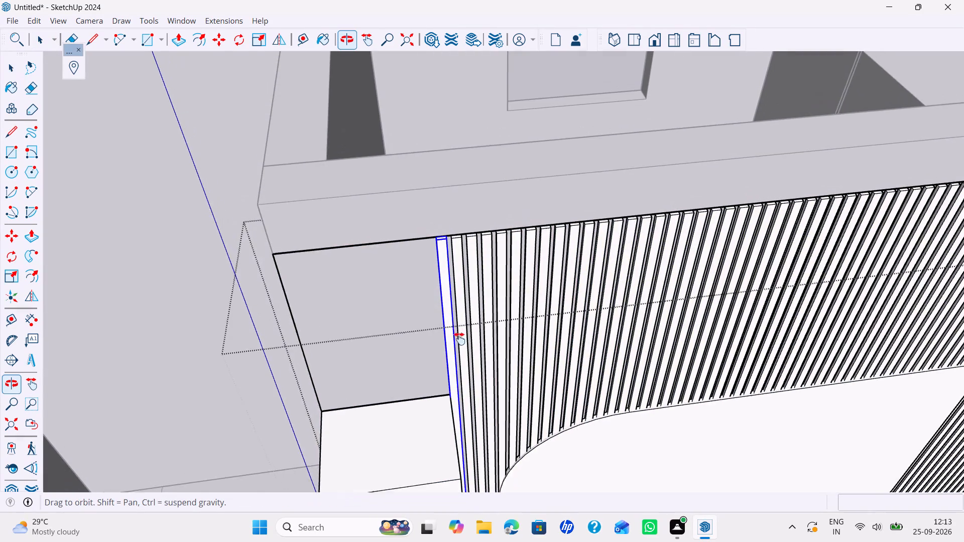
{"action": "middle_click_drag", "start_coordinate": [459, 339], "coordinate": [466, 368]}
{"action": "middle_click_drag", "start_coordinate": [470, 354], "coordinate": [474, 325]}
{"action": "key", "text": "m"}
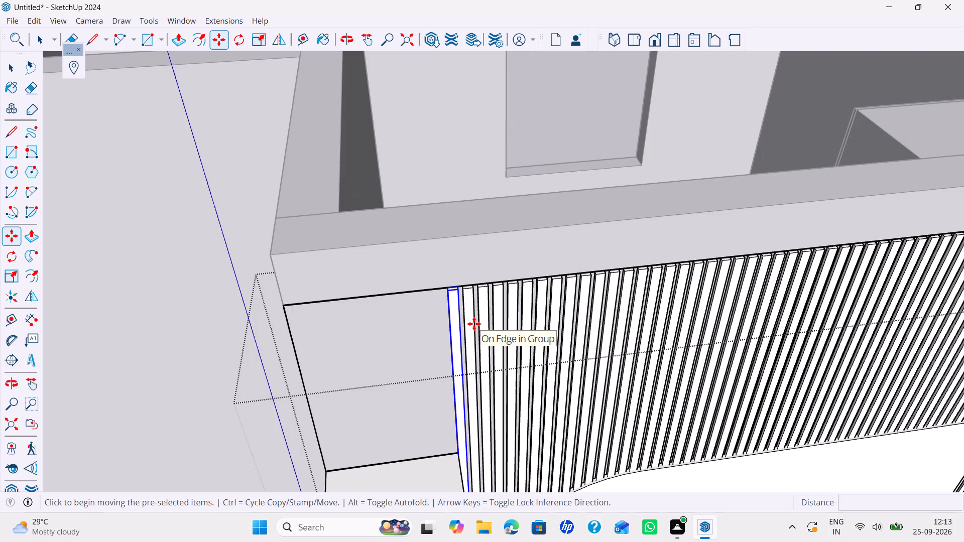
{"action": "scroll", "coordinate": [458, 281], "scroll_direction": "up", "scroll_amount": 19}
{"action": "scroll", "coordinate": [454, 299], "scroll_direction": "up", "scroll_amount": 3}
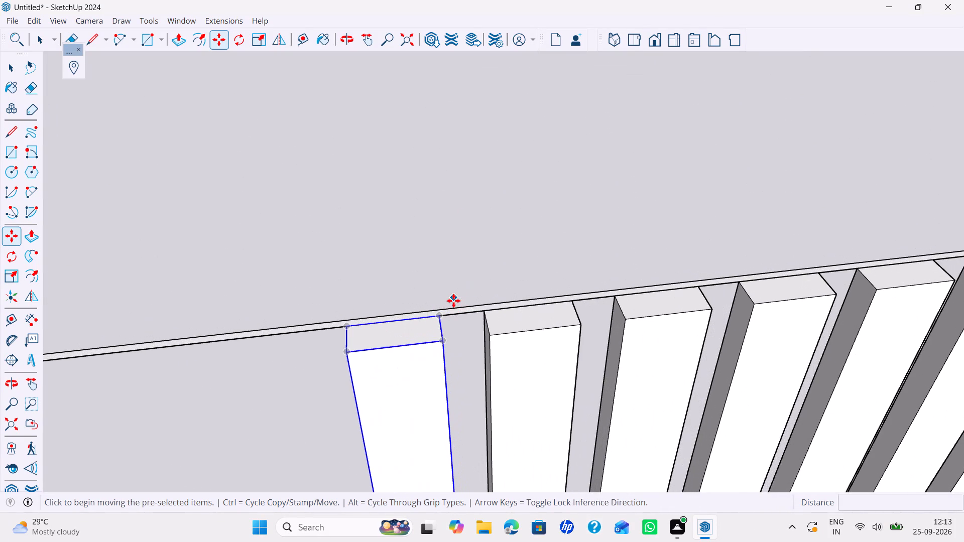
{"action": "left_click", "coordinate": [438, 317], "text": "ctrl"}
{"action": "scroll", "coordinate": [447, 317], "scroll_direction": "down", "scroll_amount": 3}
{"action": "middle_click_drag", "start_coordinate": [455, 314], "coordinate": [544, 311], "text": "shift"}
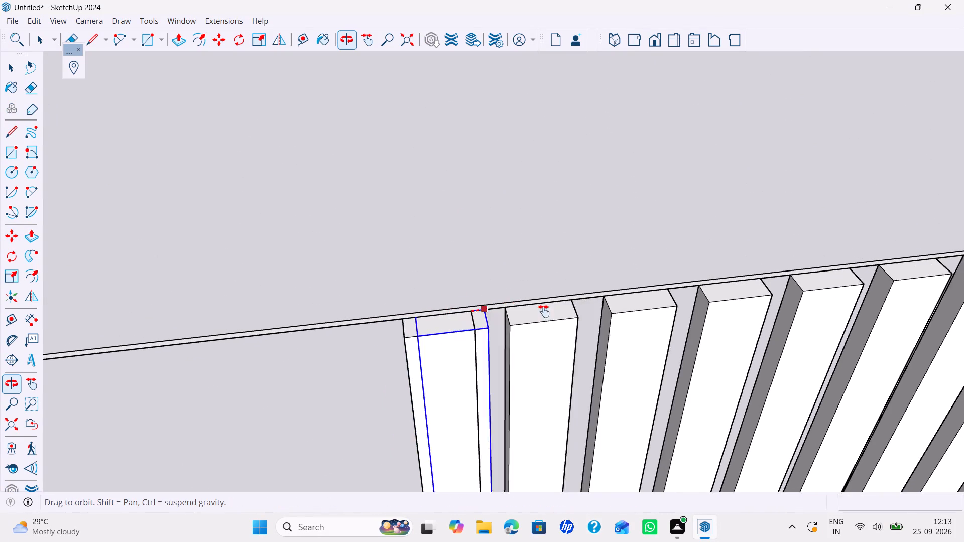
{"action": "middle_click_drag", "start_coordinate": [544, 311], "coordinate": [662, 313], "text": "shift"}
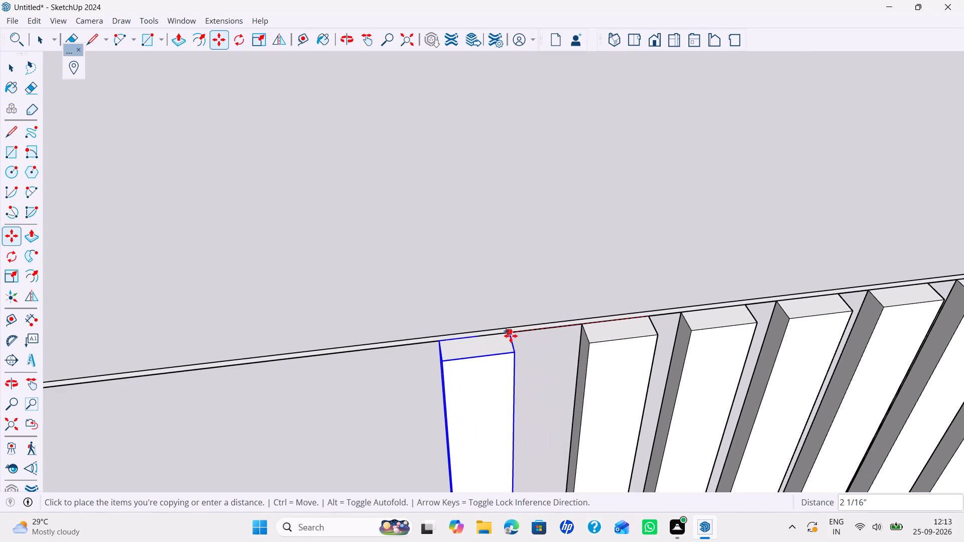
{"action": "key", "text": "1"}
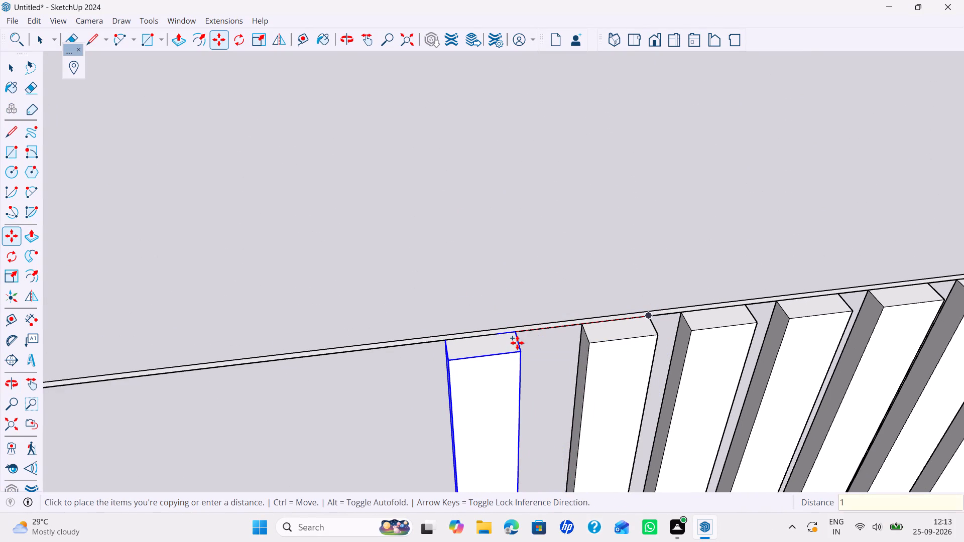
{"action": "key", "text": "period"}
{"action": "type", "text": "5\""}
{"action": "key", "text": "Return"}
{"action": "key", "text": "space"}
Examine the new strip copy from its top to its lower end, where it meets the tall unit and blank backing panel.
{"action": "scroll", "coordinate": [522, 369], "scroll_direction": "down", "scroll_amount": 6}
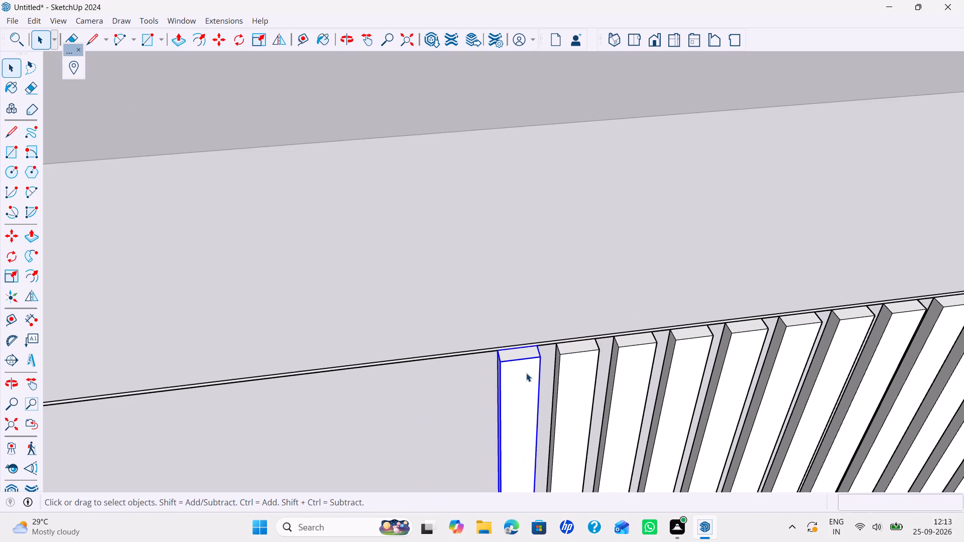
{"action": "middle_click_drag", "start_coordinate": [528, 374], "coordinate": [521, 367]}
{"action": "left_click", "coordinate": [519, 388]}
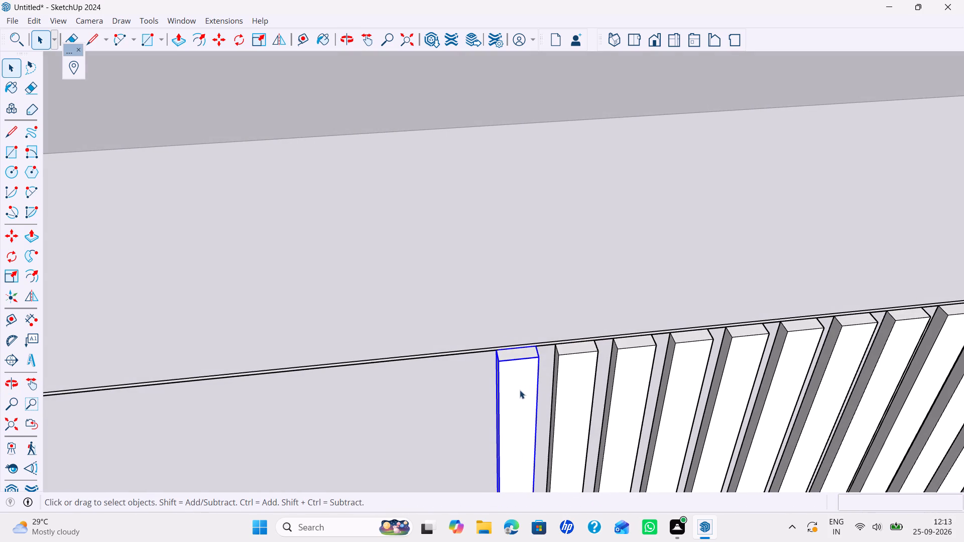
{"action": "key", "text": "m"}
{"action": "scroll", "coordinate": [521, 391], "scroll_direction": "down", "scroll_amount": 6}
{"action": "middle_click_drag", "start_coordinate": [532, 410], "coordinate": [522, 377], "text": "shift"}
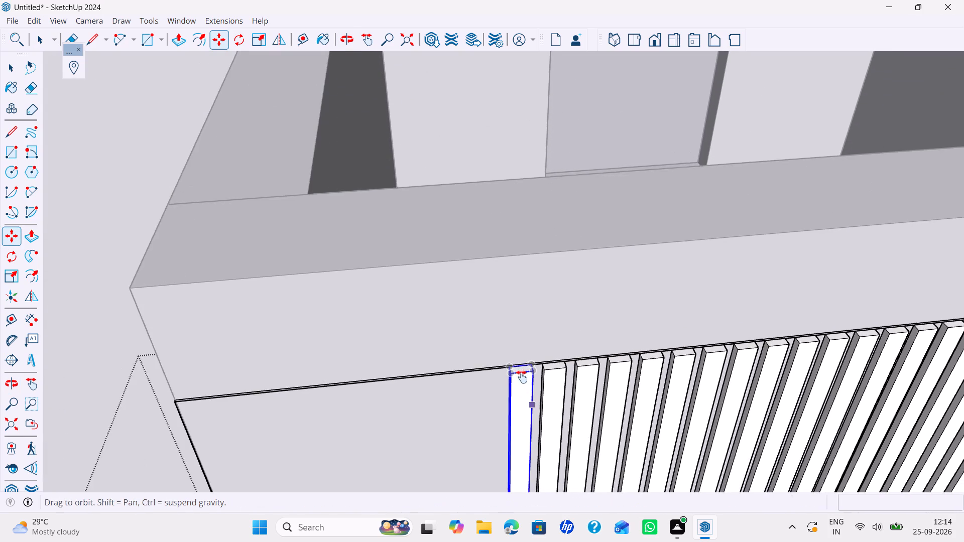
{"action": "middle_click_drag", "start_coordinate": [522, 377], "coordinate": [504, 274], "text": "shift"}
{"action": "scroll", "coordinate": [506, 332], "scroll_direction": "down", "scroll_amount": 9}
{"action": "middle_click_drag", "start_coordinate": [506, 392], "coordinate": [508, 286], "text": "shift"}
{"action": "scroll", "coordinate": [506, 363], "scroll_direction": "up", "scroll_amount": 10}
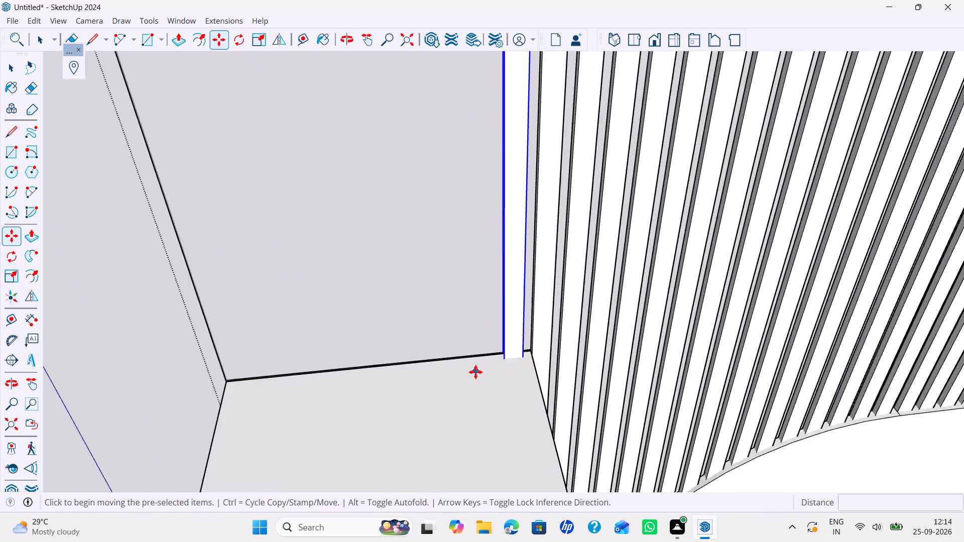
{"action": "middle_click_drag", "start_coordinate": [481, 372], "coordinate": [595, 367]}
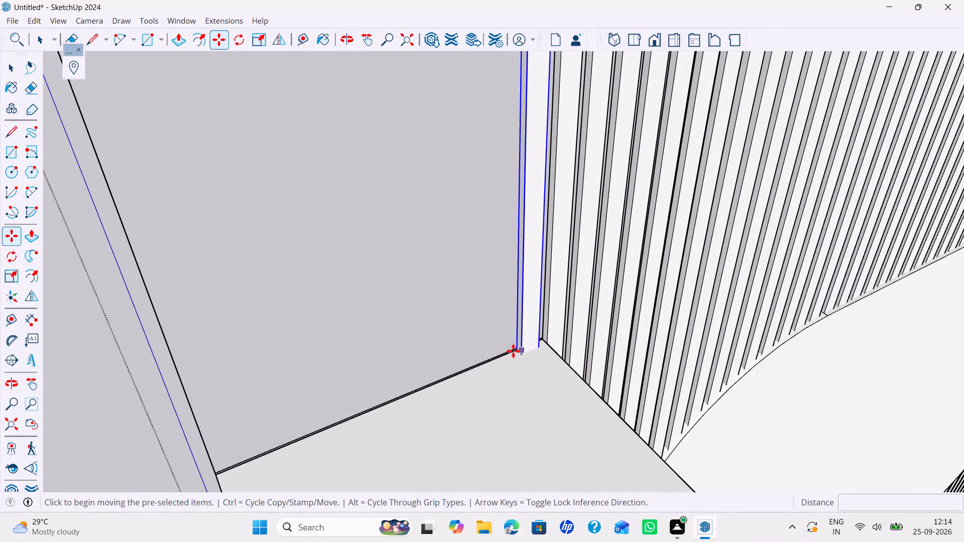
{"action": "scroll", "coordinate": [519, 338], "scroll_direction": "up", "scroll_amount": 9}
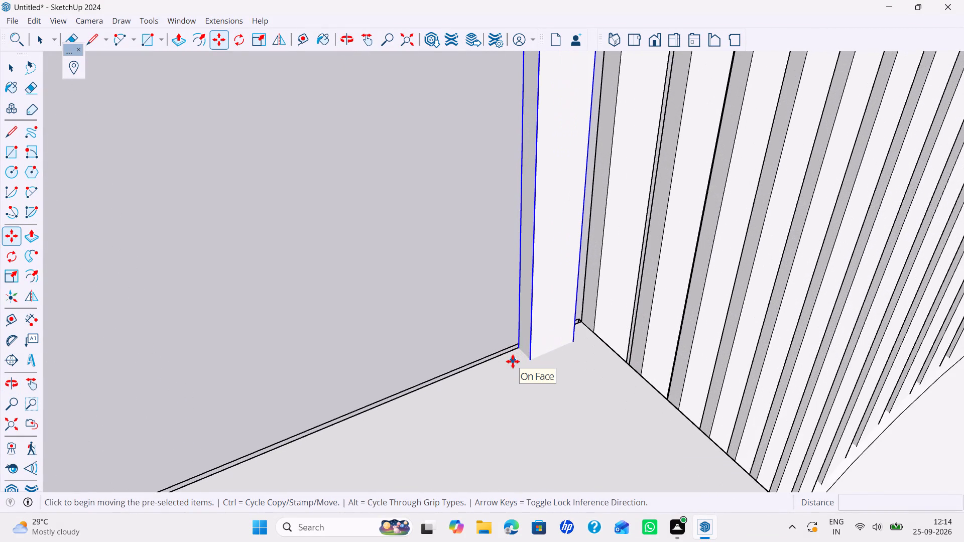
{"action": "scroll", "coordinate": [513, 361], "scroll_direction": "up", "scroll_amount": 5}
{"action": "middle_click_drag", "start_coordinate": [513, 360], "coordinate": [465, 460]}
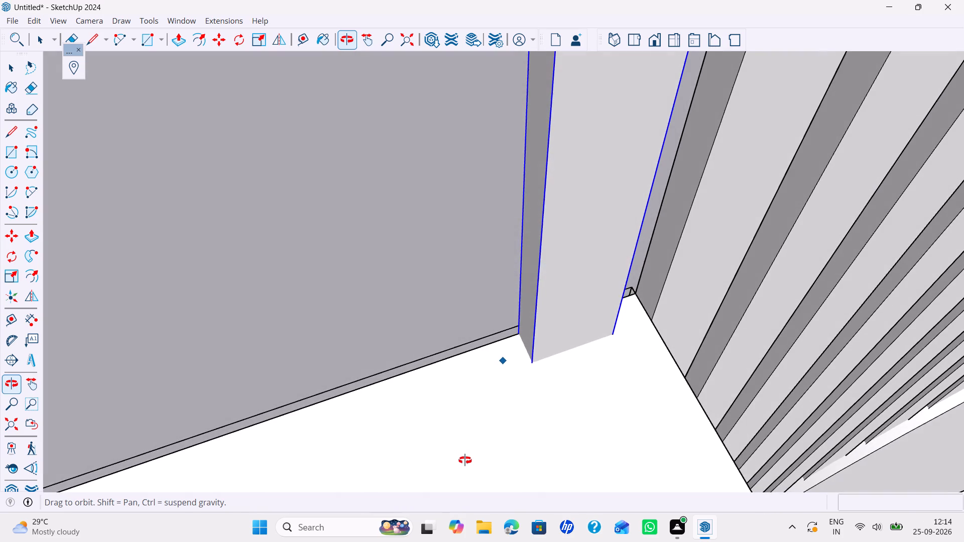
{"action": "middle_click_drag", "start_coordinate": [465, 460], "coordinate": [550, 381]}
{"action": "scroll", "coordinate": [550, 381], "scroll_direction": "up", "scroll_amount": 1}
{"action": "scroll", "coordinate": [550, 381], "scroll_direction": "down", "scroll_amount": 13}
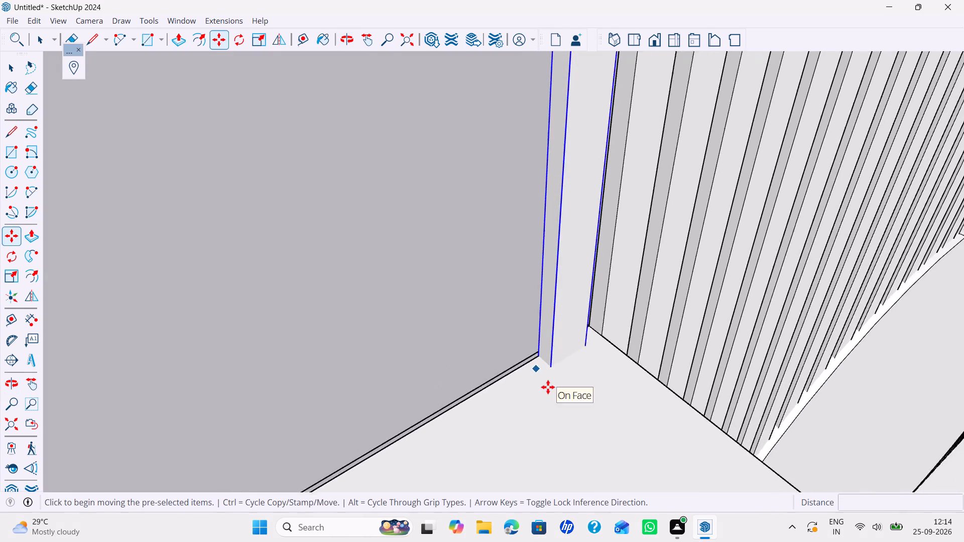
{"action": "scroll", "coordinate": [548, 387], "scroll_direction": "down", "scroll_amount": 1}
{"action": "middle_click_drag", "start_coordinate": [547, 388], "coordinate": [611, 218], "text": "shift"}
{"action": "middle_click_drag", "start_coordinate": [486, 361], "coordinate": [616, 269]}
{"action": "middle_click_drag", "start_coordinate": [526, 304], "coordinate": [587, 299]}
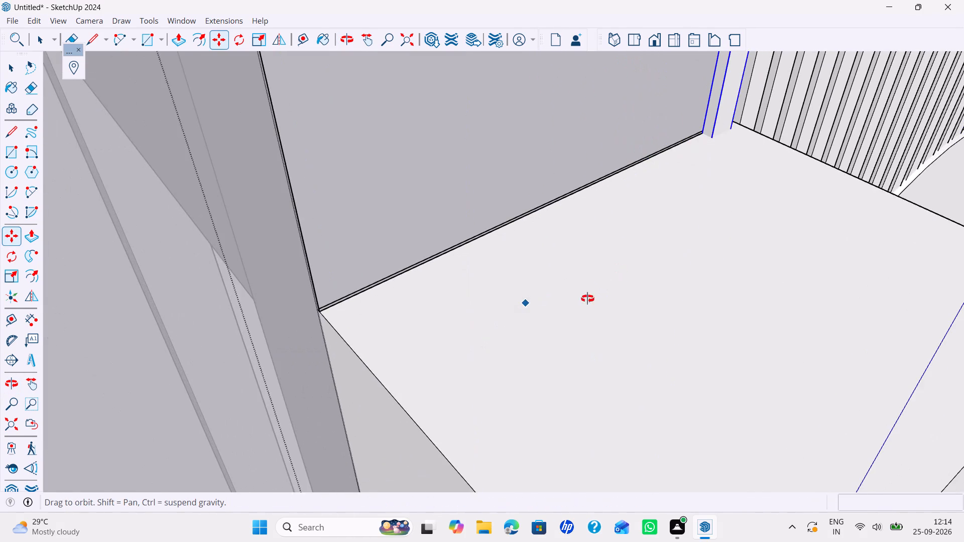
{"action": "middle_click_drag", "start_coordinate": [587, 299], "coordinate": [714, 234]}
{"action": "scroll", "coordinate": [507, 316], "scroll_direction": "up", "scroll_amount": 5}
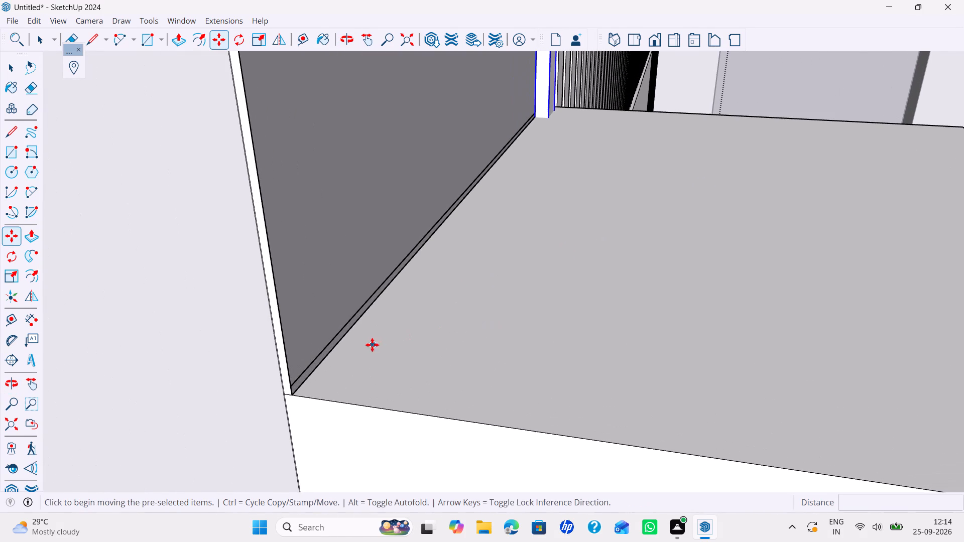
{"action": "key", "text": "space"}
{"action": "left_click", "coordinate": [341, 316]}
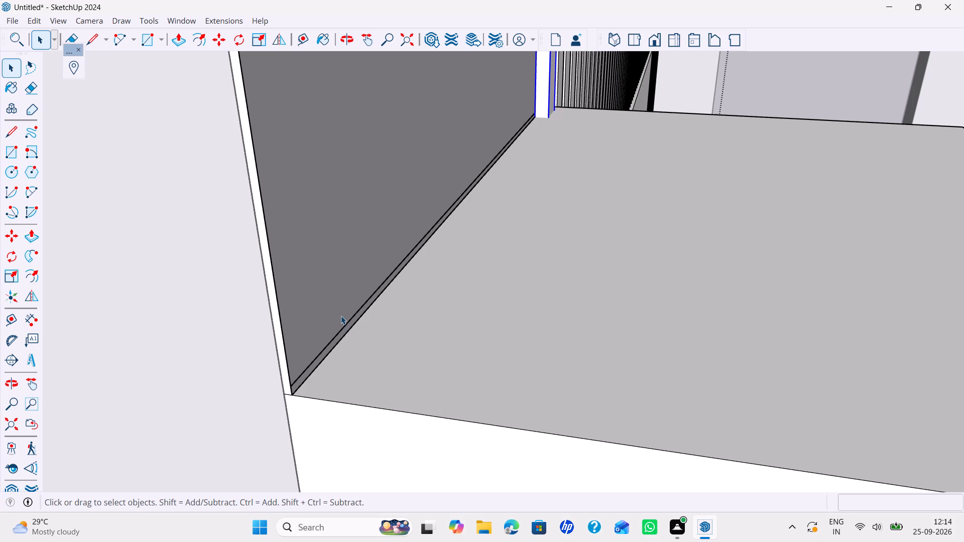
Draw an 11' 6" by 9' 2 1/16" rectangle over the backing panel's front face, between its opposite top and bottom corners.
{"action": "scroll", "coordinate": [423, 302], "scroll_direction": "down", "scroll_amount": 4}
{"action": "middle_click_drag", "start_coordinate": [432, 309], "coordinate": [478, 420], "text": "shift"}
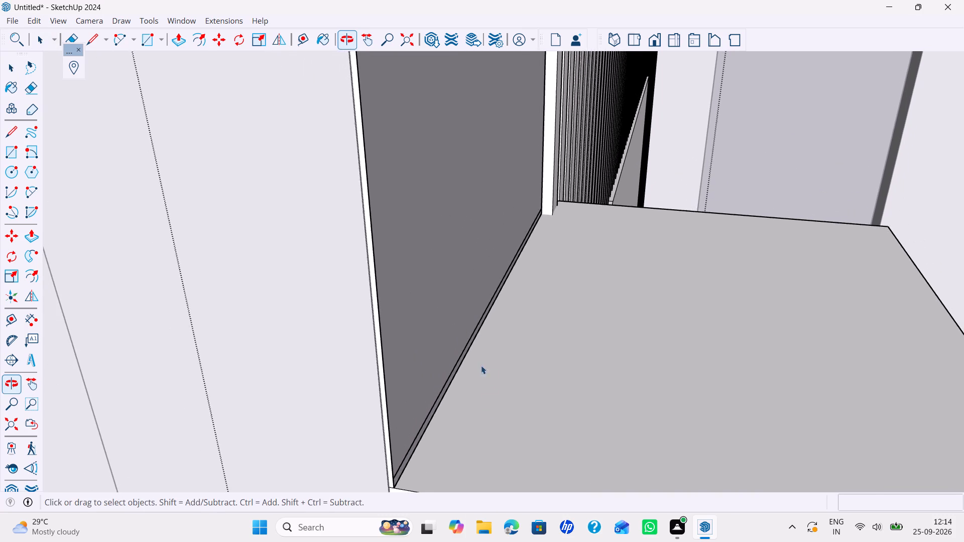
{"action": "scroll", "coordinate": [489, 342], "scroll_direction": "down", "scroll_amount": 5}
{"action": "middle_click_drag", "start_coordinate": [490, 340], "coordinate": [483, 445], "text": "shift"}
{"action": "scroll", "coordinate": [527, 334], "scroll_direction": "down", "scroll_amount": 5}
{"action": "middle_click_drag", "start_coordinate": [527, 334], "coordinate": [506, 482], "text": "shift"}
{"action": "key", "text": "r"}
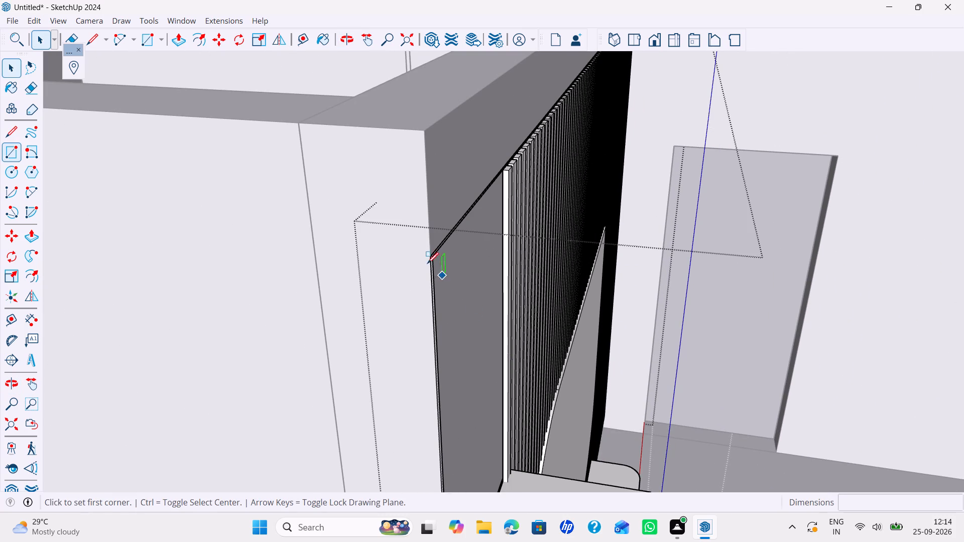
{"action": "scroll", "coordinate": [424, 262], "scroll_direction": "up", "scroll_amount": 12}
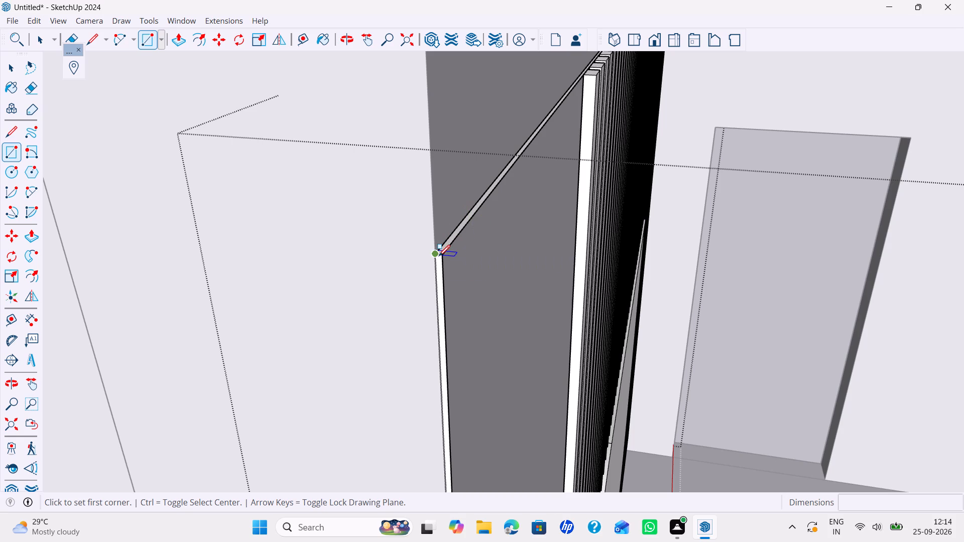
{"action": "scroll", "coordinate": [443, 255], "scroll_direction": "up", "scroll_amount": 2}
{"action": "left_click", "coordinate": [443, 255]}
{"action": "middle_click_drag", "start_coordinate": [535, 199], "coordinate": [535, 201], "text": "shift"}
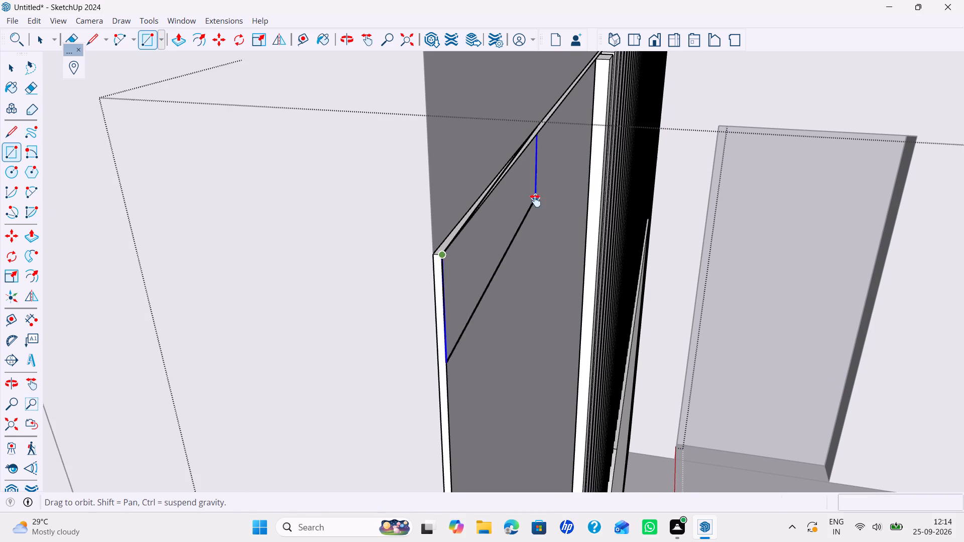
{"action": "middle_click_drag", "start_coordinate": [535, 201], "coordinate": [412, 383], "text": "shift"}
{"action": "middle_click_drag", "start_coordinate": [502, 245], "coordinate": [426, 396], "text": "shift"}
{"action": "scroll", "coordinate": [428, 362], "scroll_direction": "up", "scroll_amount": 4}
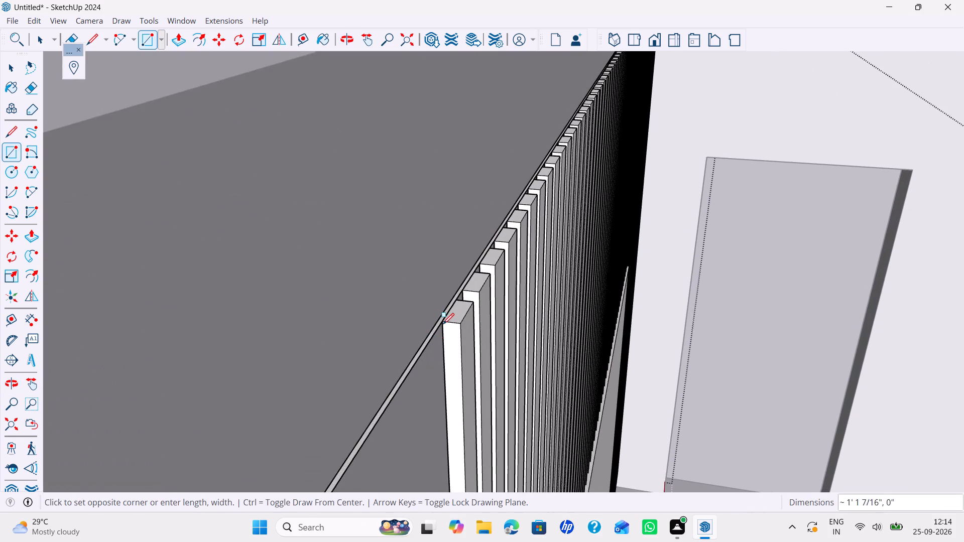
{"action": "scroll", "coordinate": [443, 324], "scroll_direction": "up", "scroll_amount": 12}
{"action": "scroll", "coordinate": [494, 327], "scroll_direction": "down", "scroll_amount": 6}
{"action": "middle_click_drag", "start_coordinate": [505, 334], "coordinate": [334, 343]}
{"action": "scroll", "coordinate": [622, 347], "scroll_direction": "down", "scroll_amount": 6}
{"action": "scroll", "coordinate": [702, 350], "scroll_direction": "down", "scroll_amount": 12}
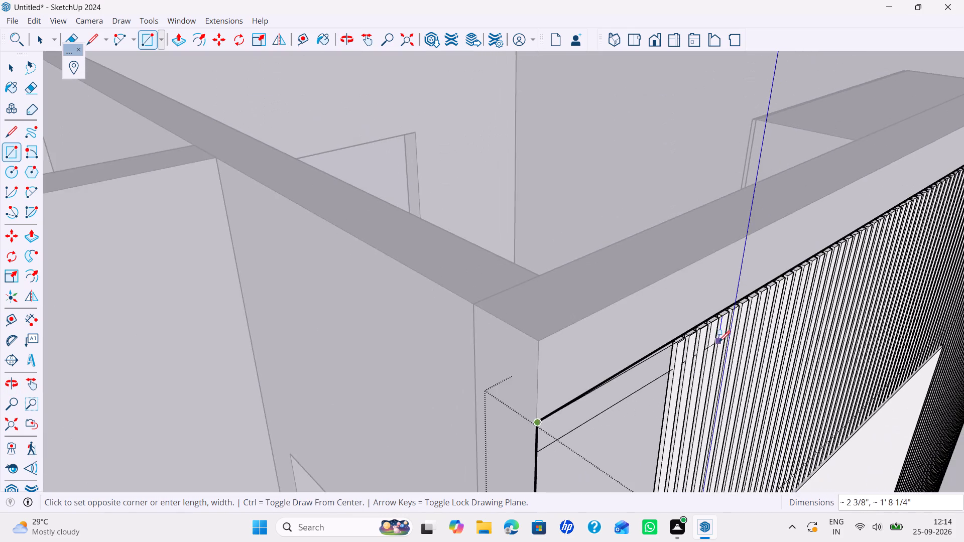
{"action": "scroll", "coordinate": [719, 342], "scroll_direction": "down", "scroll_amount": 6}
{"action": "middle_click_drag", "start_coordinate": [722, 340], "coordinate": [625, 335], "text": "shift"}
{"action": "middle_click_drag", "start_coordinate": [645, 348], "coordinate": [611, 346]}
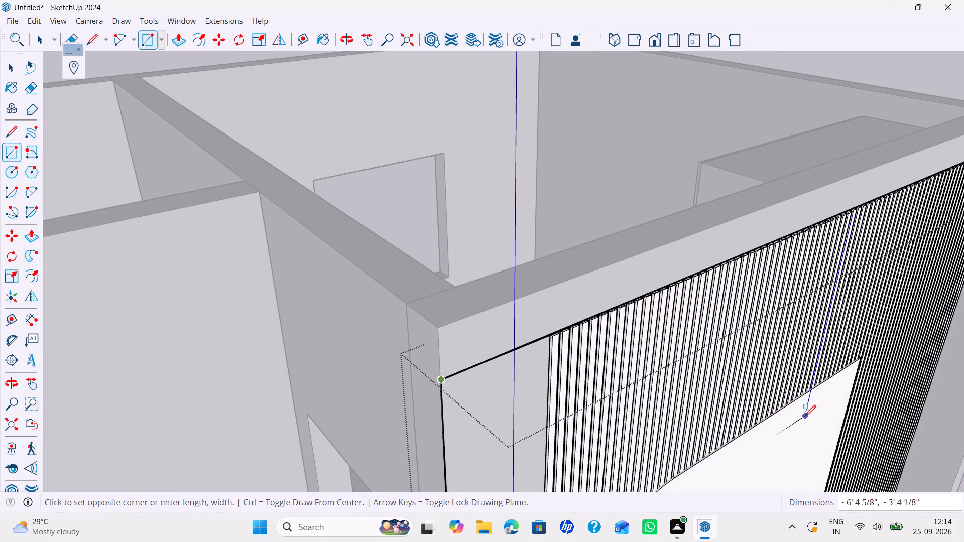
{"action": "scroll", "coordinate": [916, 398], "scroll_direction": "down", "scroll_amount": 5}
{"action": "middle_click_drag", "start_coordinate": [918, 397], "coordinate": [639, 200], "text": "shift"}
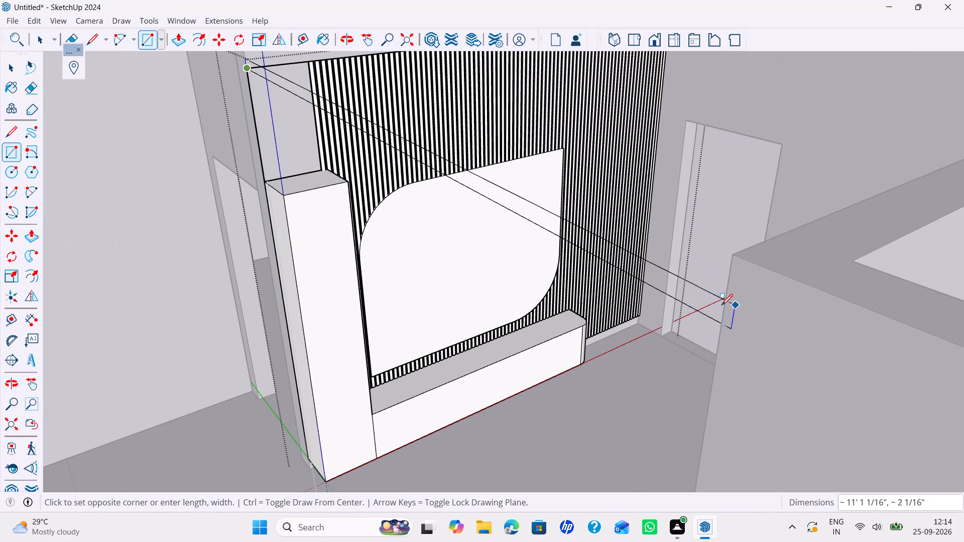
{"action": "scroll", "coordinate": [638, 316], "scroll_direction": "up", "scroll_amount": 20}
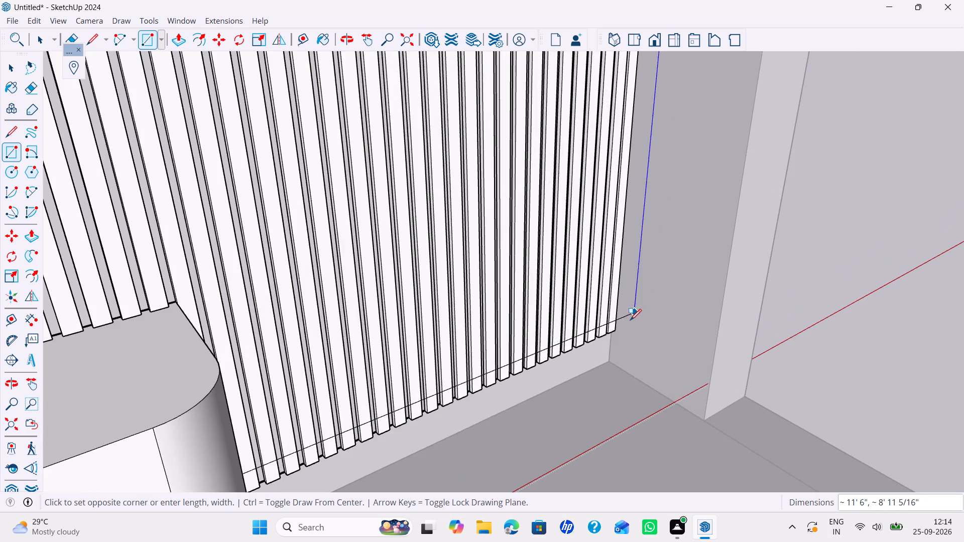
{"action": "scroll", "coordinate": [630, 320], "scroll_direction": "up", "scroll_amount": 16}
{"action": "scroll", "coordinate": [595, 339], "scroll_direction": "up", "scroll_amount": 10}
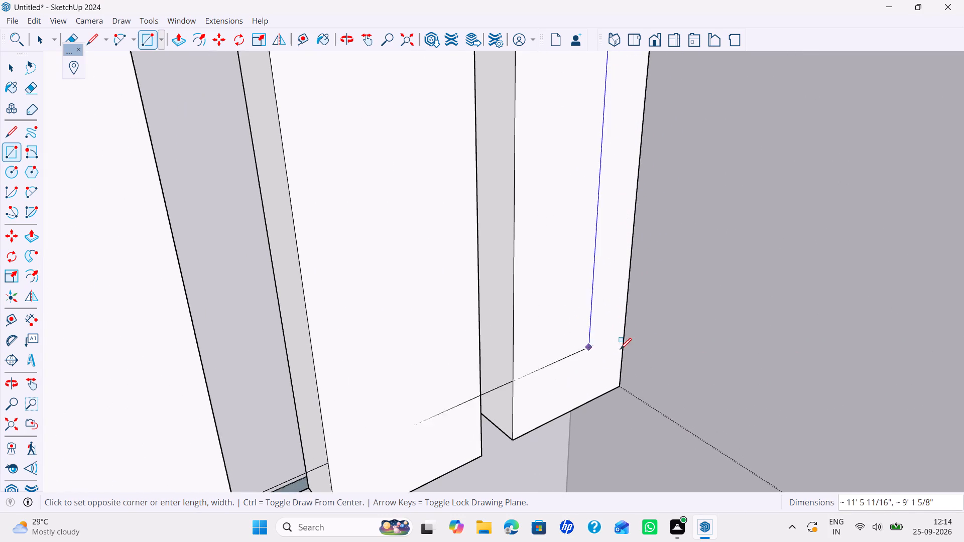
{"action": "key", "text": "k"}
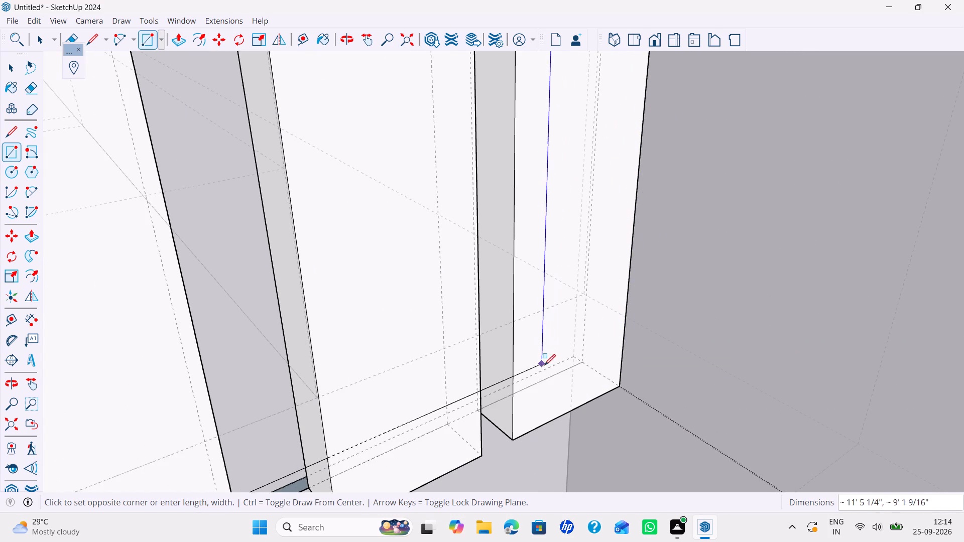
{"action": "left_click", "coordinate": [585, 362]}
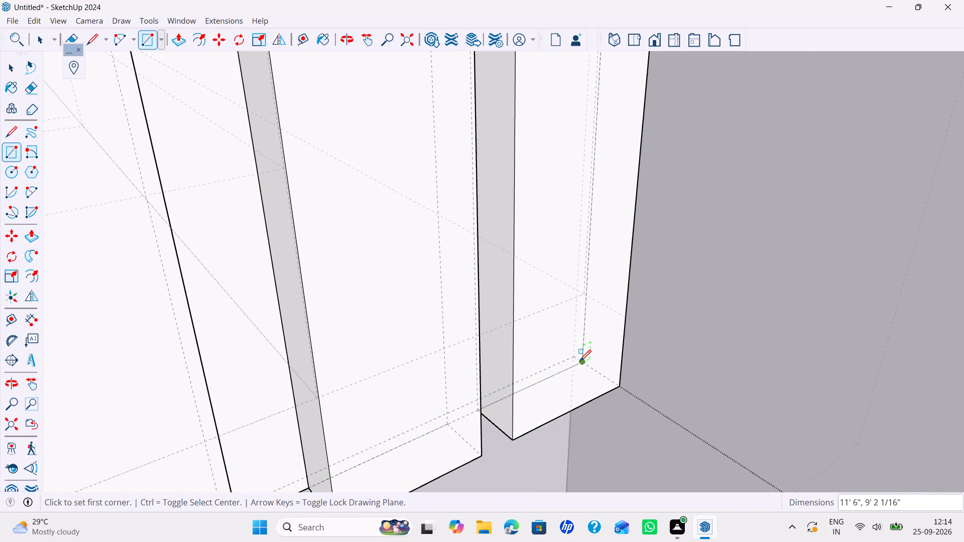
{"action": "key", "text": "k"}
{"action": "scroll", "coordinate": [517, 332], "scroll_direction": "down", "scroll_amount": 7}
{"action": "key", "text": "space"}
Move the new strip copy straight up about 5' 8 1/4", so its lower end sits on the tall unit's top.
{"action": "middle_click_drag", "start_coordinate": [503, 333], "coordinate": [509, 342]}
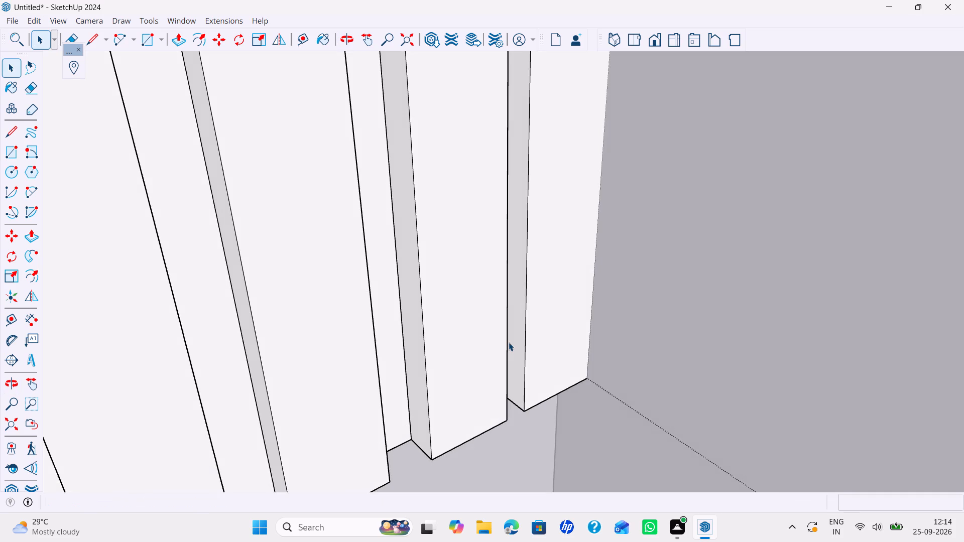
{"action": "scroll", "coordinate": [509, 342], "scroll_direction": "down", "scroll_amount": 11}
{"action": "middle_click_drag", "start_coordinate": [509, 342], "coordinate": [574, 367], "text": "shift"}
{"action": "middle_click_drag", "start_coordinate": [324, 252], "coordinate": [413, 314]}
{"action": "scroll", "coordinate": [409, 308], "scroll_direction": "down", "scroll_amount": 9}
{"action": "scroll", "coordinate": [409, 308], "scroll_direction": "down", "scroll_amount": 12}
{"action": "middle_click_drag", "start_coordinate": [409, 308], "coordinate": [420, 309], "text": "shift"}
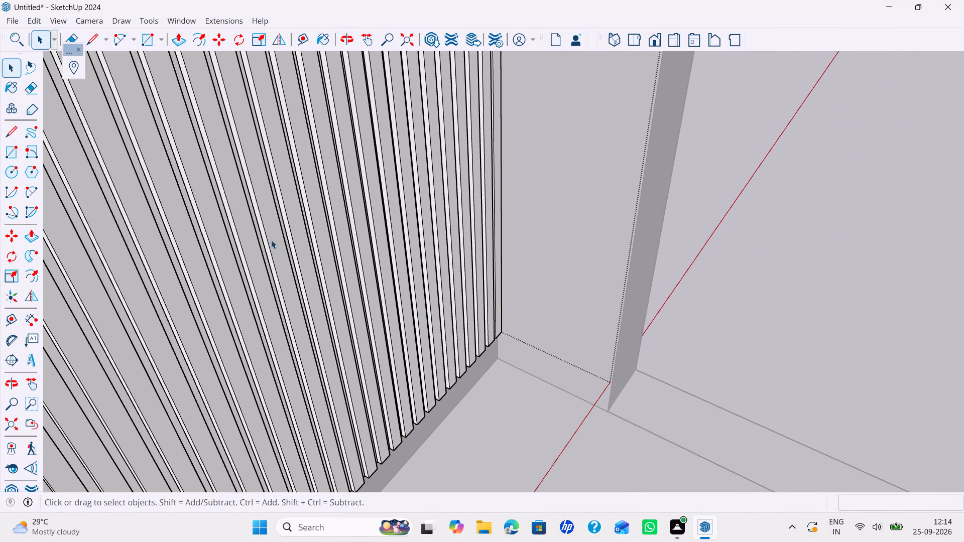
{"action": "scroll", "coordinate": [227, 216], "scroll_direction": "down", "scroll_amount": 3}
{"action": "scroll", "coordinate": [321, 243], "scroll_direction": "down", "scroll_amount": 5}
{"action": "middle_click_drag", "start_coordinate": [337, 261], "coordinate": [340, 269]}
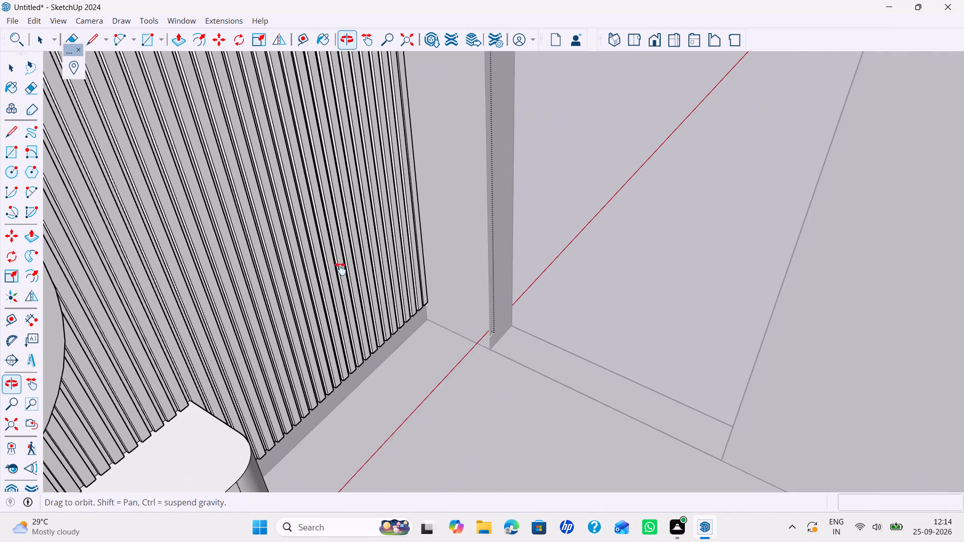
{"action": "middle_click_drag", "start_coordinate": [340, 269], "coordinate": [356, 279]}
{"action": "middle_click_drag", "start_coordinate": [356, 279], "coordinate": [405, 289]}
{"action": "middle_click_drag", "start_coordinate": [389, 288], "coordinate": [439, 295]}
{"action": "scroll", "coordinate": [389, 280], "scroll_direction": "down", "scroll_amount": 6}
{"action": "scroll", "coordinate": [329, 273], "scroll_direction": "down", "scroll_amount": 5}
{"action": "middle_click_drag", "start_coordinate": [329, 277], "coordinate": [618, 356]}
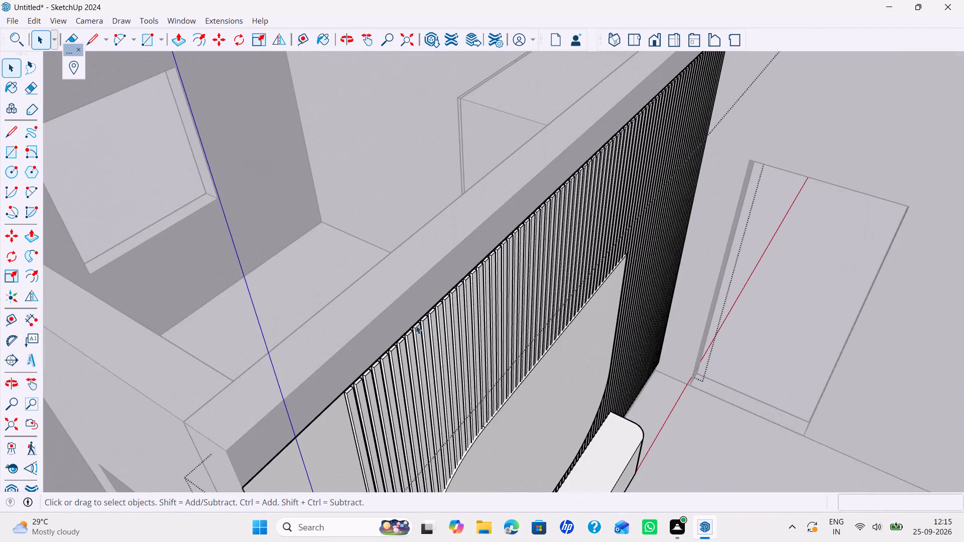
{"action": "middle_click_drag", "start_coordinate": [356, 320], "coordinate": [411, 226]}
{"action": "middle_click_drag", "start_coordinate": [402, 312], "coordinate": [428, 240]}
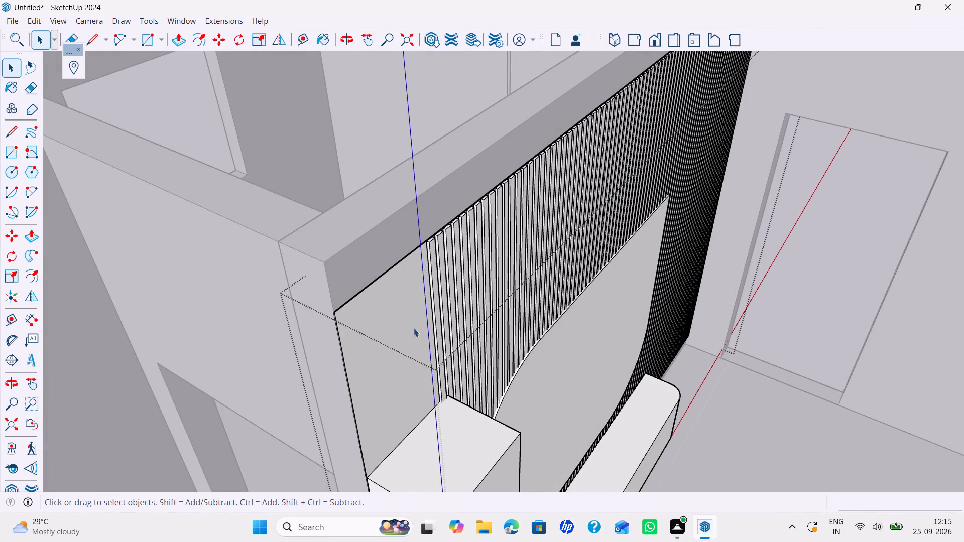
{"action": "middle_click_drag", "start_coordinate": [414, 328], "coordinate": [370, 210]}
{"action": "scroll", "coordinate": [421, 292], "scroll_direction": "up", "scroll_amount": 6}
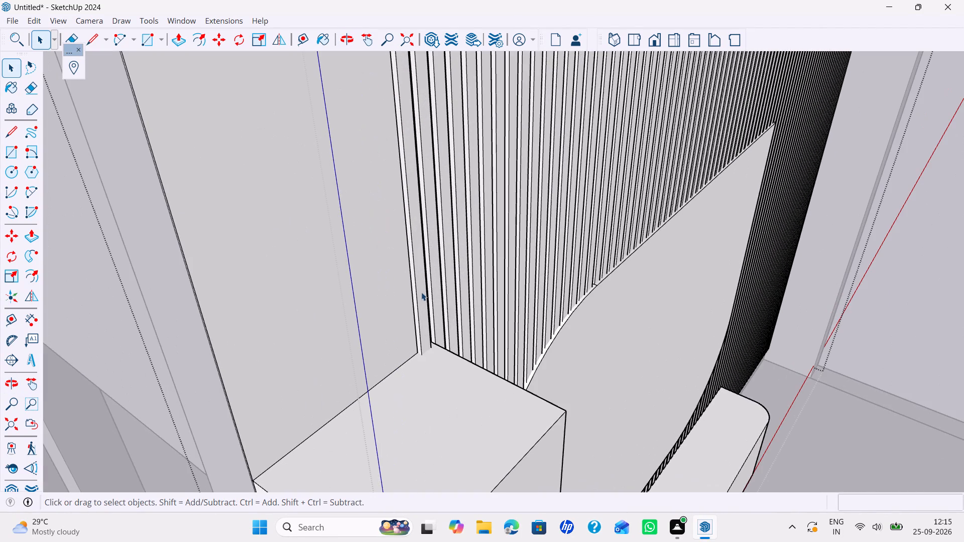
{"action": "left_click", "coordinate": [421, 328]}
{"action": "middle_click_drag", "start_coordinate": [441, 356], "coordinate": [428, 330]}
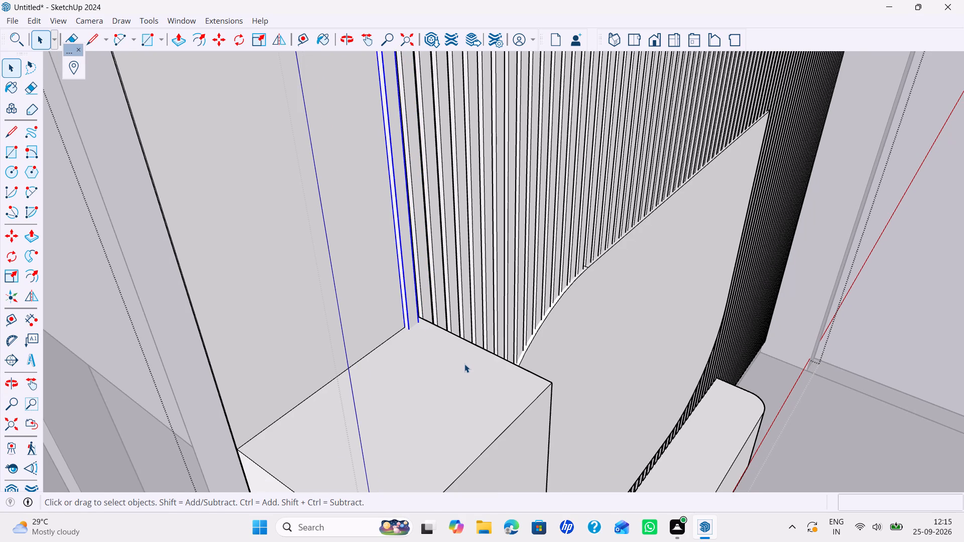
{"action": "key", "text": "m"}
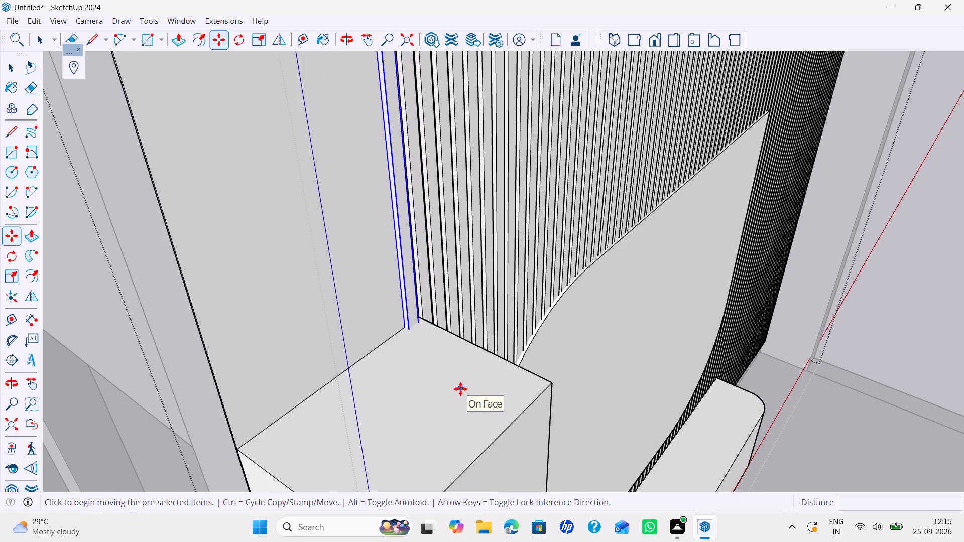
{"action": "scroll", "coordinate": [411, 340], "scroll_direction": "up", "scroll_amount": 7}
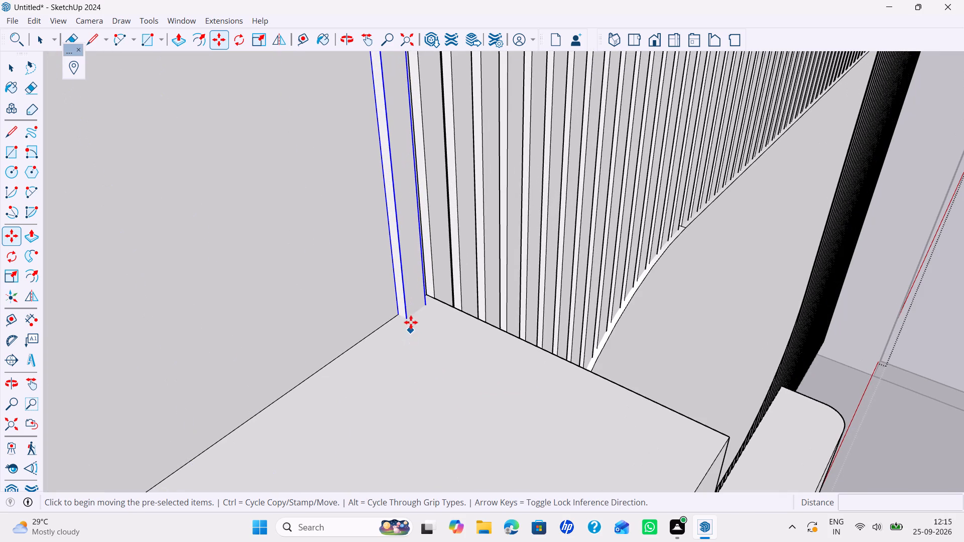
{"action": "key", "text": "k"}
{"action": "scroll", "coordinate": [408, 356], "scroll_direction": "down", "scroll_amount": 6}
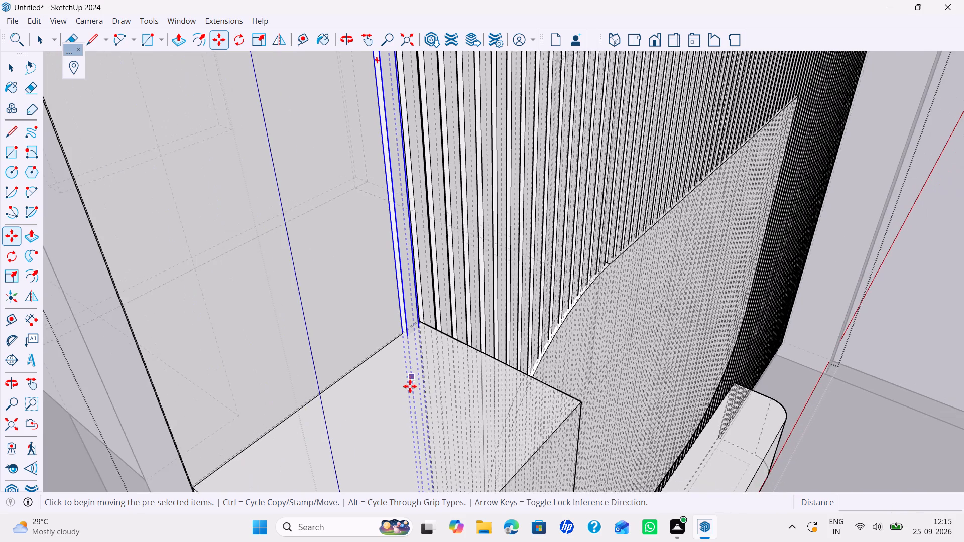
{"action": "scroll", "coordinate": [410, 385], "scroll_direction": "down", "scroll_amount": 3}
{"action": "middle_click_drag", "start_coordinate": [410, 387], "coordinate": [410, 199], "text": "shift"}
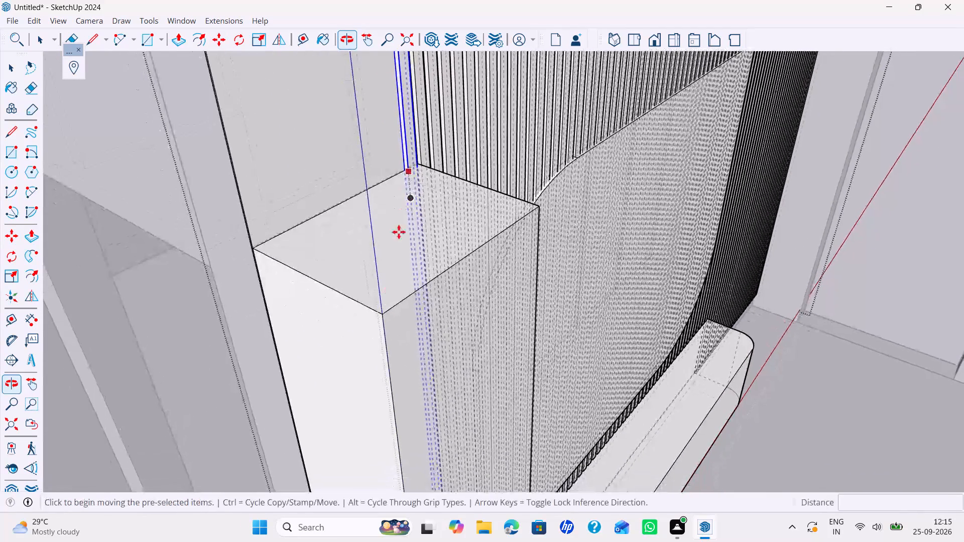
{"action": "middle_click_drag", "start_coordinate": [406, 404], "coordinate": [406, 342]}
{"action": "middle_click_drag", "start_coordinate": [417, 372], "coordinate": [422, 274]}
{"action": "middle_click_drag", "start_coordinate": [422, 354], "coordinate": [431, 262]}
{"action": "middle_click_drag", "start_coordinate": [424, 349], "coordinate": [452, 217], "text": "shift"}
{"action": "scroll", "coordinate": [476, 469], "scroll_direction": "up", "scroll_amount": 15}
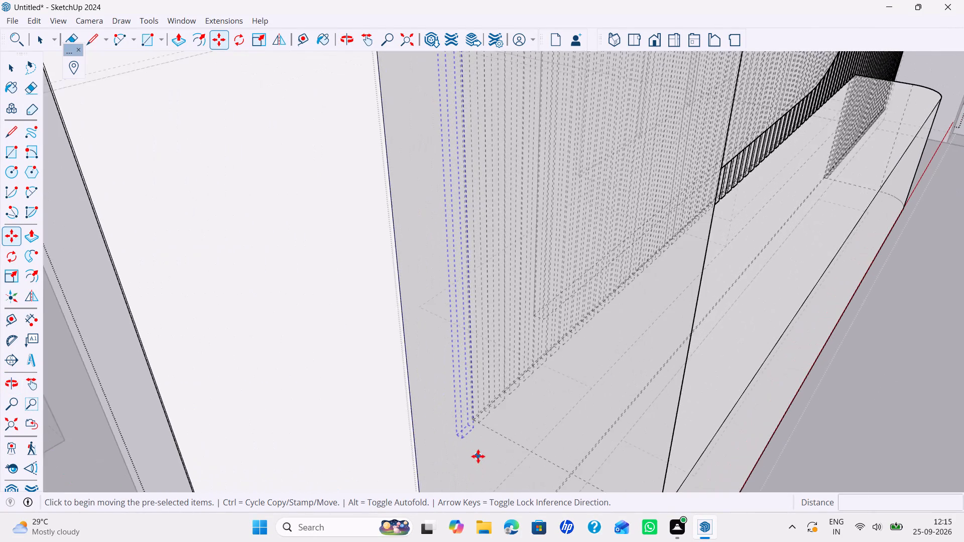
{"action": "scroll", "coordinate": [465, 439], "scroll_direction": "up", "scroll_amount": 6}
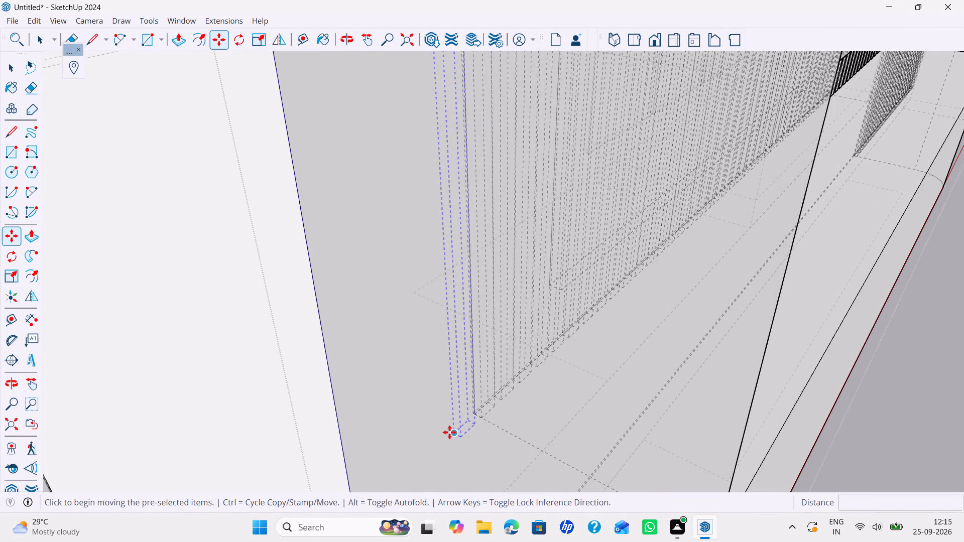
{"action": "left_click", "coordinate": [450, 432]}
{"action": "key", "text": "Up"}
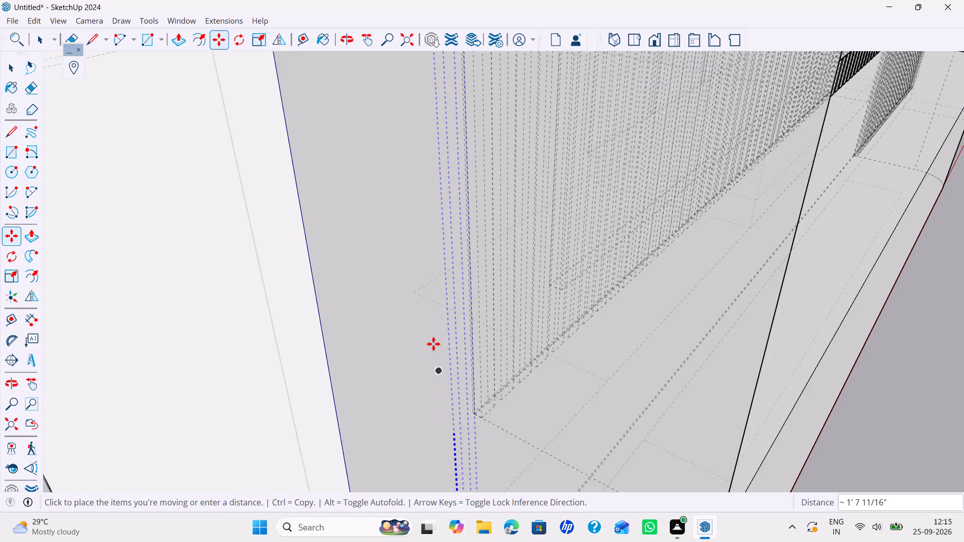
{"action": "scroll", "coordinate": [438, 256], "scroll_direction": "down", "scroll_amount": 5}
{"action": "middle_click_drag", "start_coordinate": [438, 256], "coordinate": [439, 395], "text": "shift"}
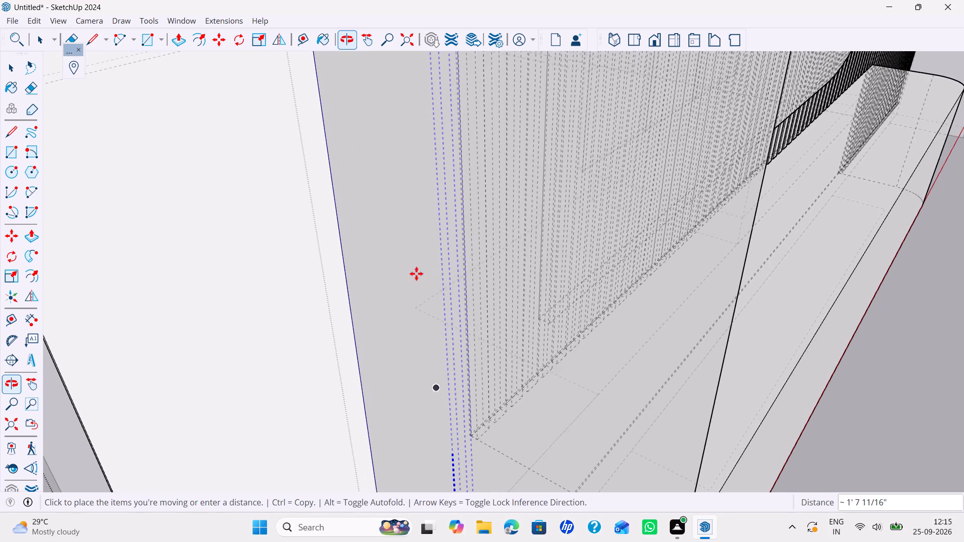
{"action": "middle_click_drag", "start_coordinate": [413, 195], "coordinate": [426, 287]}
{"action": "scroll", "coordinate": [436, 242], "scroll_direction": "down", "scroll_amount": 6}
{"action": "middle_click_drag", "start_coordinate": [433, 224], "coordinate": [444, 298], "text": "shift"}
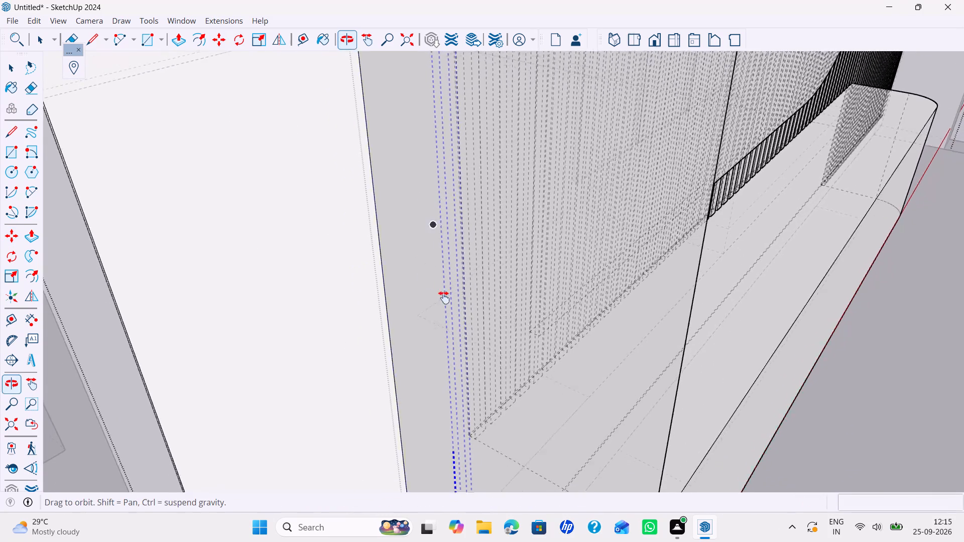
{"action": "middle_click_drag", "start_coordinate": [444, 298], "coordinate": [454, 418], "text": "shift"}
{"action": "middle_click_drag", "start_coordinate": [427, 267], "coordinate": [438, 426]}
{"action": "scroll", "coordinate": [396, 238], "scroll_direction": "down", "scroll_amount": 4}
{"action": "middle_click_drag", "start_coordinate": [396, 238], "coordinate": [405, 343], "text": "shift"}
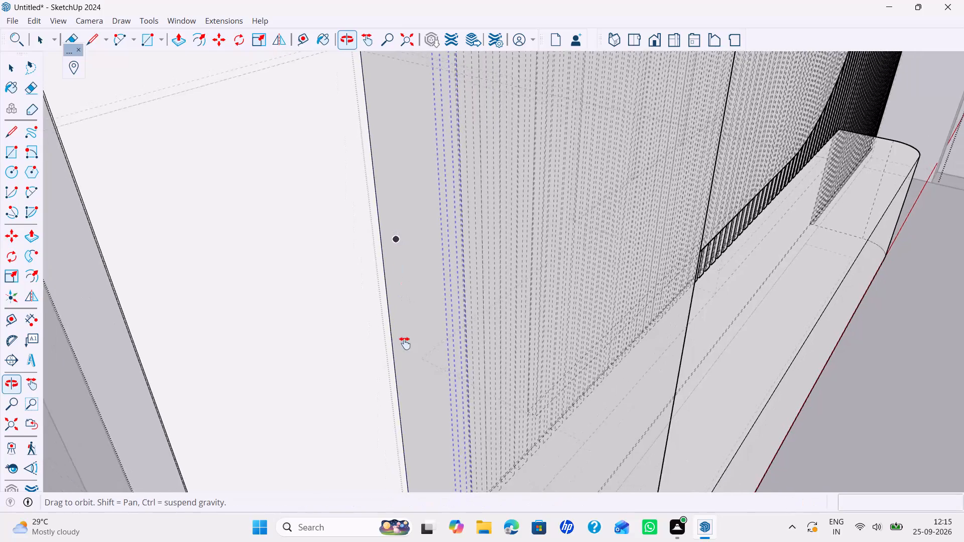
{"action": "middle_click_drag", "start_coordinate": [405, 343], "coordinate": [409, 384], "text": "shift"}
{"action": "middle_click_drag", "start_coordinate": [442, 217], "coordinate": [455, 379], "text": "shift"}
{"action": "scroll", "coordinate": [452, 300], "scroll_direction": "up", "scroll_amount": 1}
{"action": "scroll", "coordinate": [451, 212], "scroll_direction": "down", "scroll_amount": 5}
{"action": "middle_click_drag", "start_coordinate": [451, 212], "coordinate": [460, 284], "text": "shift"}
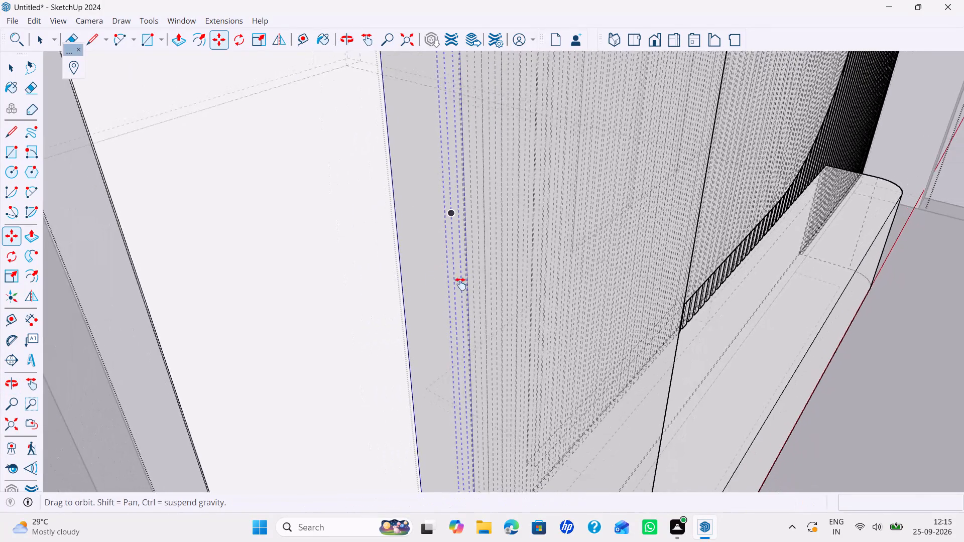
{"action": "middle_click_drag", "start_coordinate": [460, 284], "coordinate": [470, 353], "text": "shift"}
{"action": "middle_click_drag", "start_coordinate": [476, 202], "coordinate": [470, 371]}
{"action": "scroll", "coordinate": [440, 199], "scroll_direction": "down", "scroll_amount": 3}
{"action": "middle_click_drag", "start_coordinate": [439, 199], "coordinate": [446, 251], "text": "shift"}
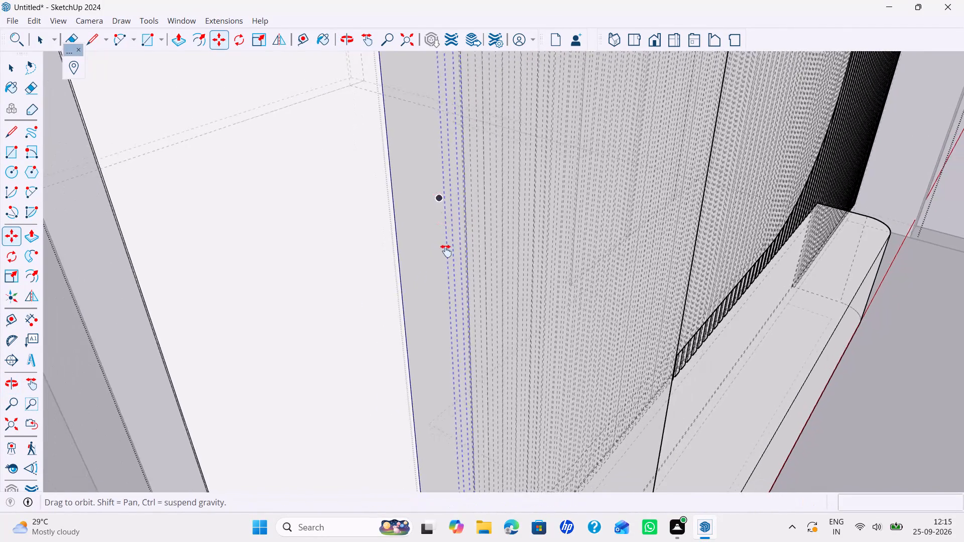
{"action": "middle_click_drag", "start_coordinate": [446, 251], "coordinate": [445, 336], "text": "shift"}
{"action": "scroll", "coordinate": [428, 209], "scroll_direction": "down", "scroll_amount": 4}
{"action": "middle_click_drag", "start_coordinate": [428, 208], "coordinate": [434, 352], "text": "shift"}
{"action": "scroll", "coordinate": [435, 350], "scroll_direction": "down", "scroll_amount": 1, "text": "shift"}
{"action": "middle_click_drag", "start_coordinate": [424, 231], "coordinate": [426, 309], "text": "shift"}
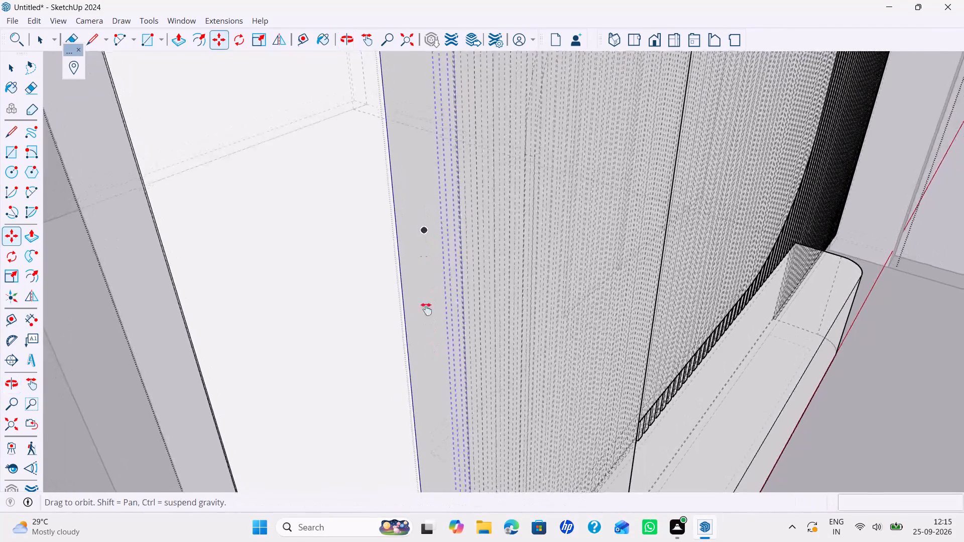
{"action": "middle_click_drag", "start_coordinate": [426, 309], "coordinate": [416, 384], "text": "shift"}
{"action": "key", "text": "k"}
{"action": "scroll", "coordinate": [413, 223], "scroll_direction": "down", "scroll_amount": 15}
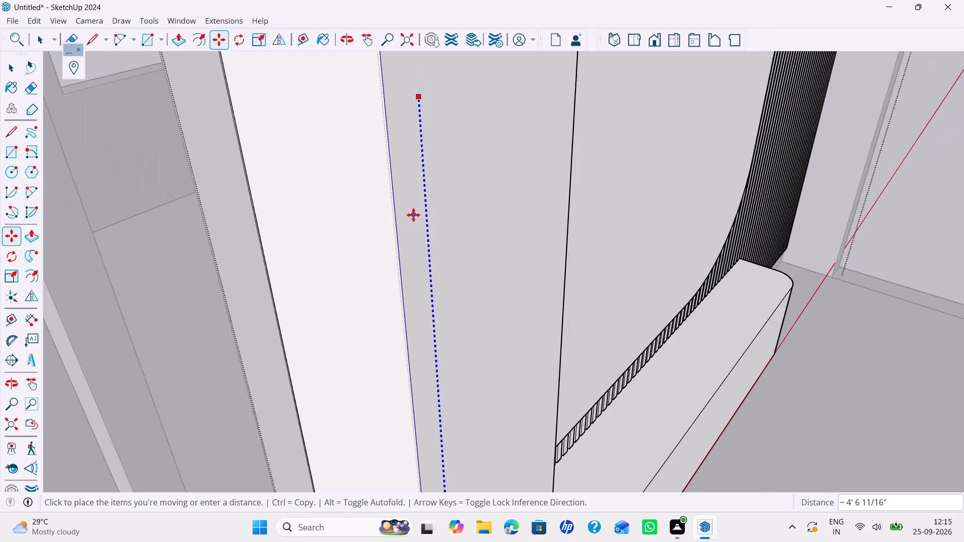
{"action": "middle_click_drag", "start_coordinate": [411, 188], "coordinate": [418, 345], "text": "shift"}
{"action": "middle_click_drag", "start_coordinate": [403, 216], "coordinate": [407, 321]}
{"action": "scroll", "coordinate": [408, 263], "scroll_direction": "up", "scroll_amount": 1, "text": "shift"}
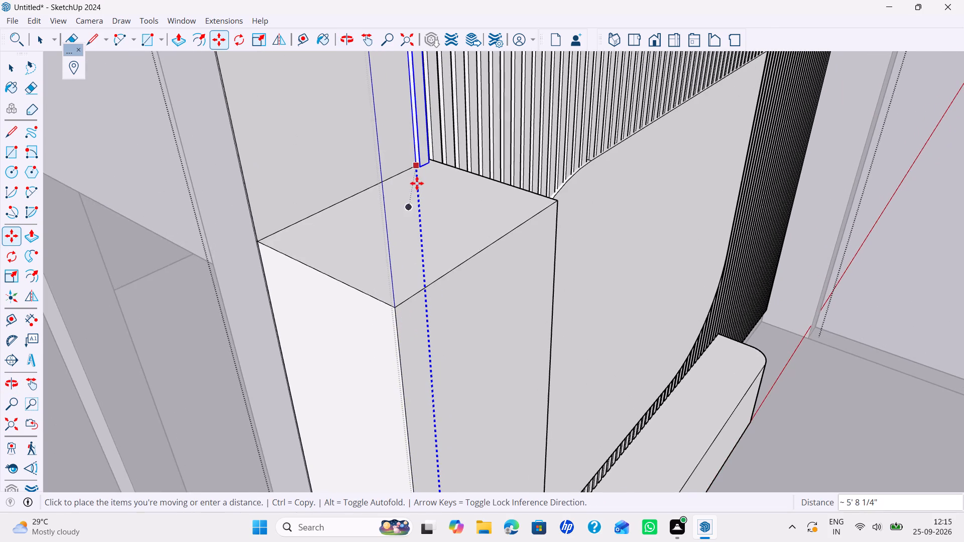
{"action": "scroll", "coordinate": [417, 182], "scroll_direction": "up", "scroll_amount": 9}
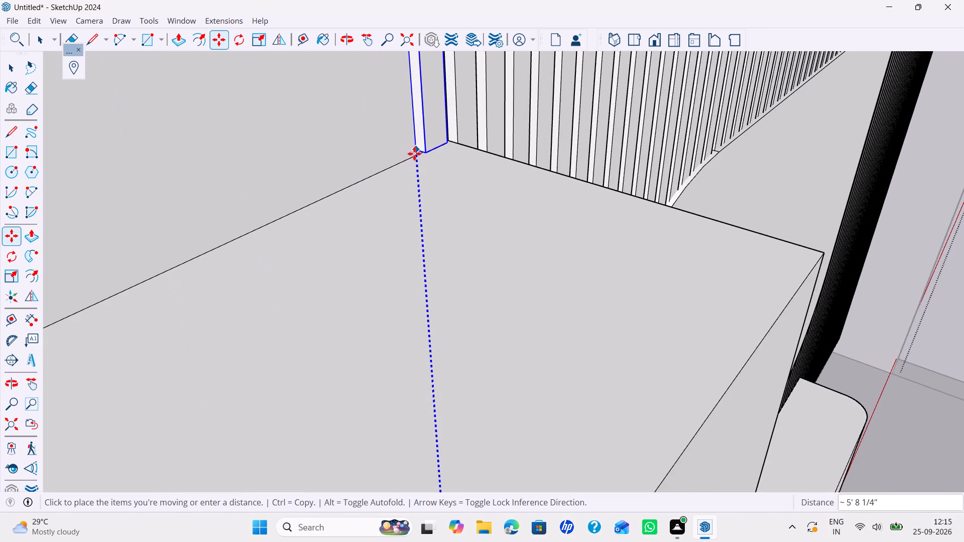
{"action": "left_click", "coordinate": [414, 156]}
Push the raised strip's top face down about 5' 8 1/4", level with the neighbouring strips' tops, and close its group.
{"action": "key", "text": "space"}
{"action": "scroll", "coordinate": [418, 129], "scroll_direction": "down", "scroll_amount": 7}
{"action": "middle_click_drag", "start_coordinate": [418, 139], "coordinate": [441, 293], "text": "shift"}
{"action": "middle_click_drag", "start_coordinate": [454, 213], "coordinate": [452, 290]}
{"action": "scroll", "coordinate": [454, 272], "scroll_direction": "down", "scroll_amount": 18}
{"action": "middle_click_drag", "start_coordinate": [454, 260], "coordinate": [455, 295], "text": "shift"}
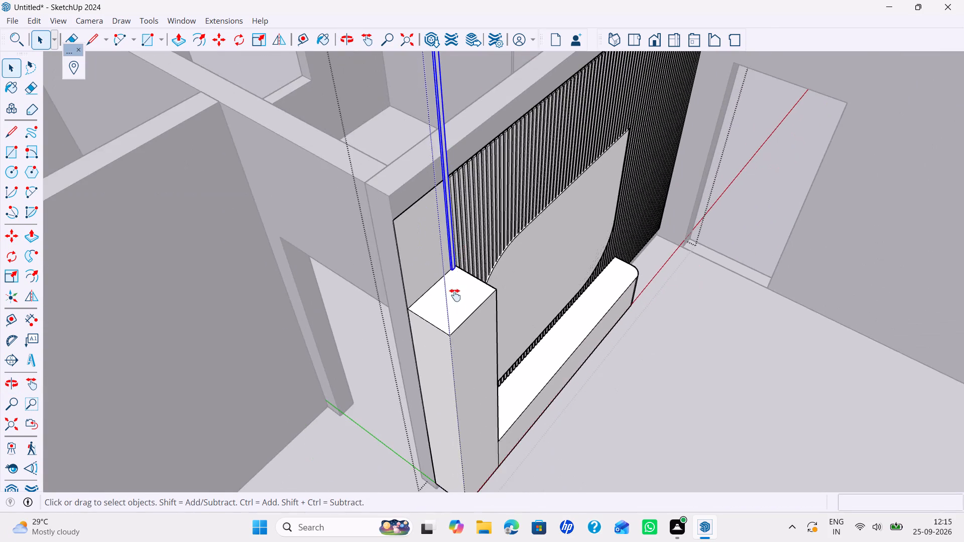
{"action": "middle_click_drag", "start_coordinate": [455, 295], "coordinate": [460, 349], "text": "shift"}
{"action": "scroll", "coordinate": [460, 359], "scroll_direction": "down", "scroll_amount": 1, "text": "shift"}
{"action": "middle_click_drag", "start_coordinate": [455, 255], "coordinate": [459, 314], "text": "shift"}
{"action": "scroll", "coordinate": [434, 86], "scroll_direction": "up", "scroll_amount": 4}
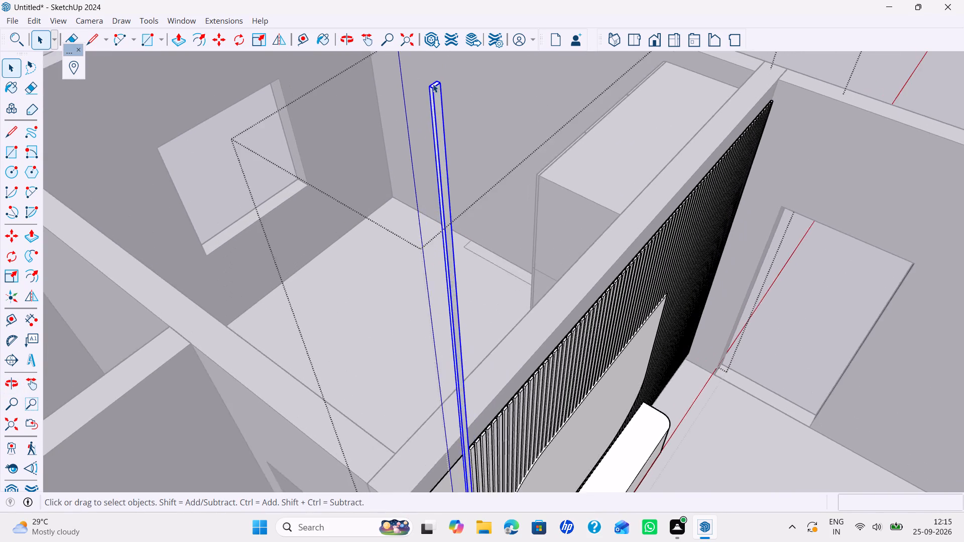
{"action": "scroll", "coordinate": [433, 84], "scroll_direction": "up", "scroll_amount": 13}
{"action": "double_click", "coordinate": [433, 87]}
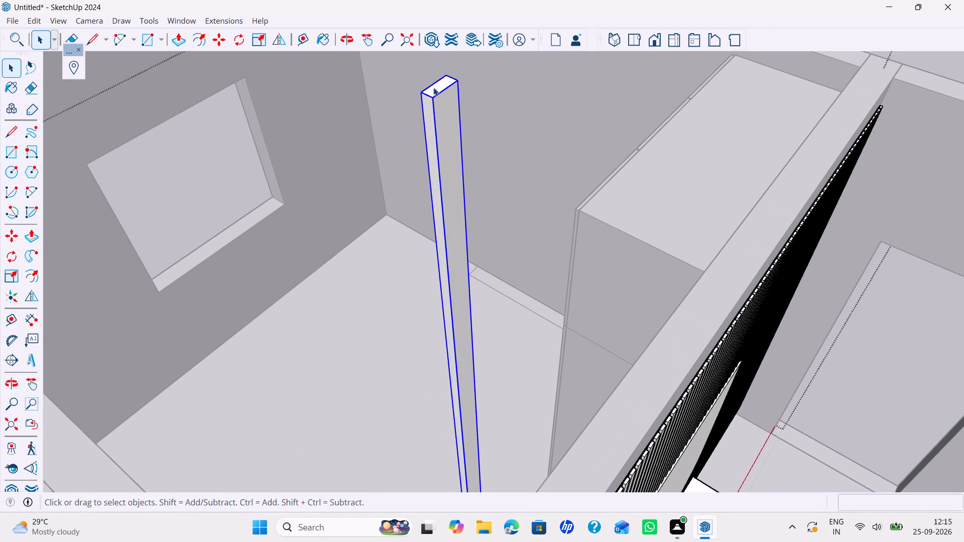
{"action": "key", "text": "p"}
{"action": "left_click", "coordinate": [434, 90]}
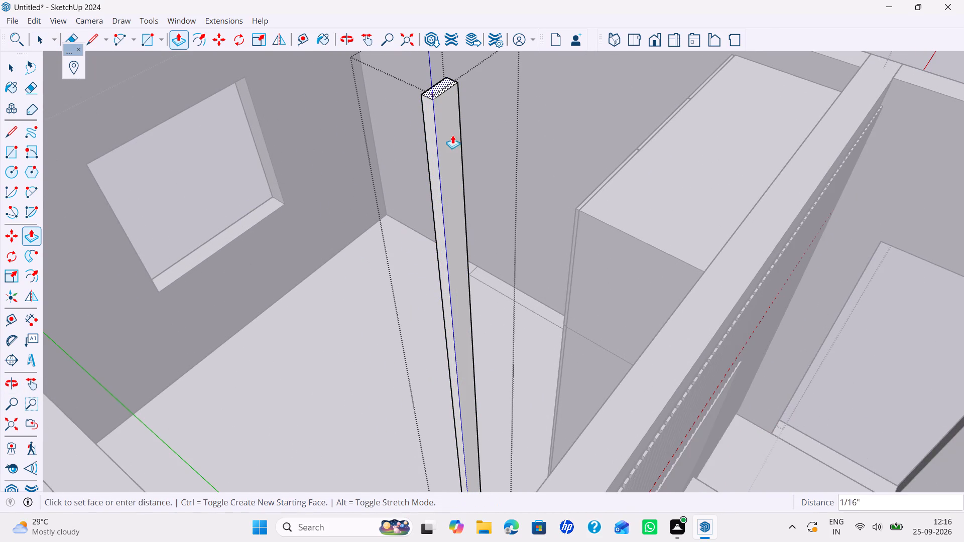
{"action": "scroll", "coordinate": [478, 189], "scroll_direction": "down", "scroll_amount": 7}
{"action": "scroll", "coordinate": [489, 291], "scroll_direction": "down", "scroll_amount": 6}
{"action": "middle_click_drag", "start_coordinate": [488, 293], "coordinate": [459, 207], "text": "shift"}
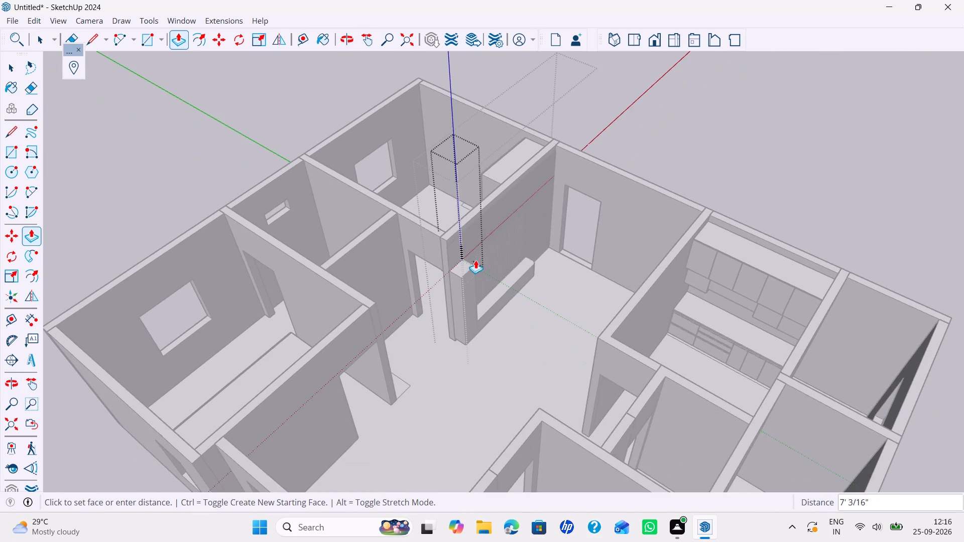
{"action": "scroll", "coordinate": [476, 267], "scroll_direction": "up", "scroll_amount": 5}
{"action": "scroll", "coordinate": [450, 211], "scroll_direction": "up", "scroll_amount": 15}
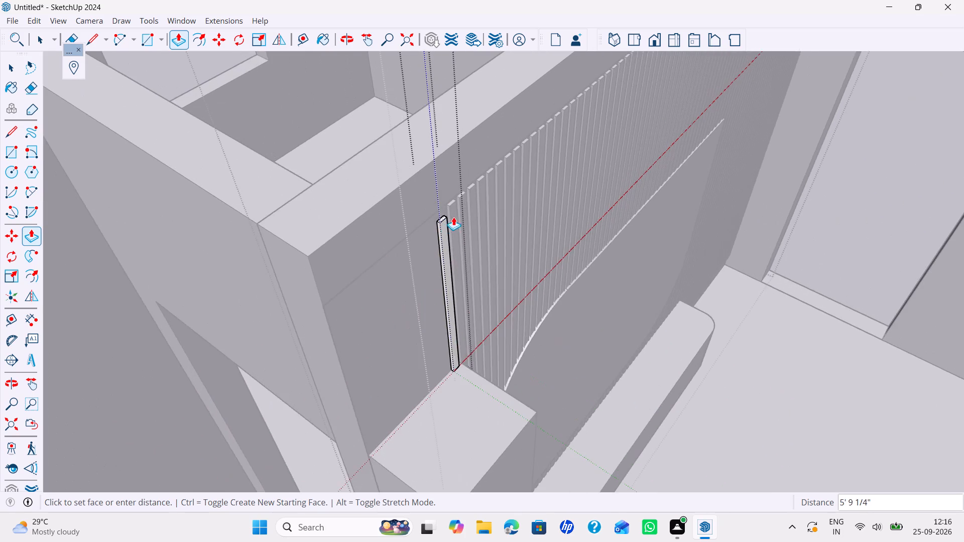
{"action": "scroll", "coordinate": [453, 217], "scroll_direction": "up", "scroll_amount": 11}
{"action": "left_click", "coordinate": [452, 184]}
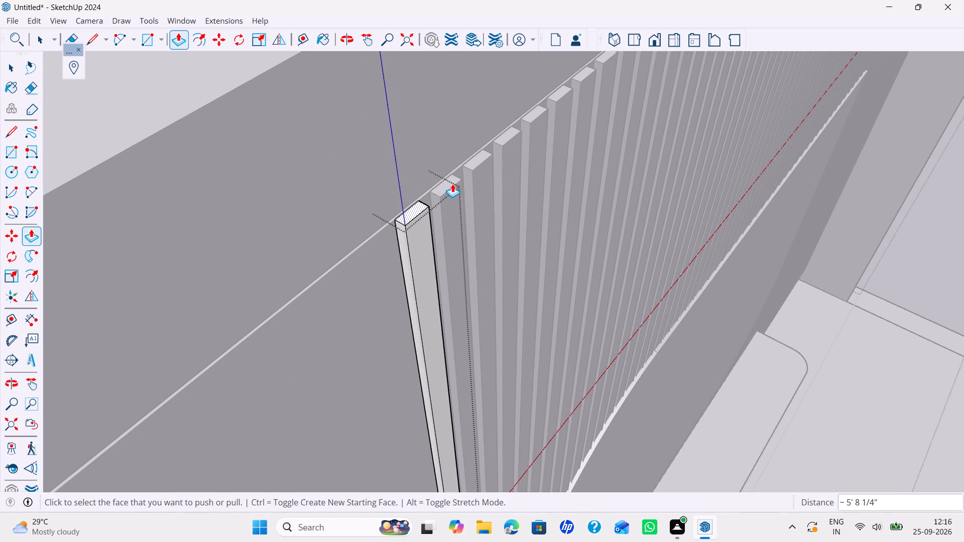
{"action": "key", "text": "space"}
{"action": "left_click", "coordinate": [305, 224]}
Copy the shortened strip 1.5" along the wall toward the blank area above the tall unit.
{"action": "scroll", "coordinate": [388, 236], "scroll_direction": "down", "scroll_amount": 6}
{"action": "middle_click_drag", "start_coordinate": [412, 258], "coordinate": [458, 164], "text": "shift"}
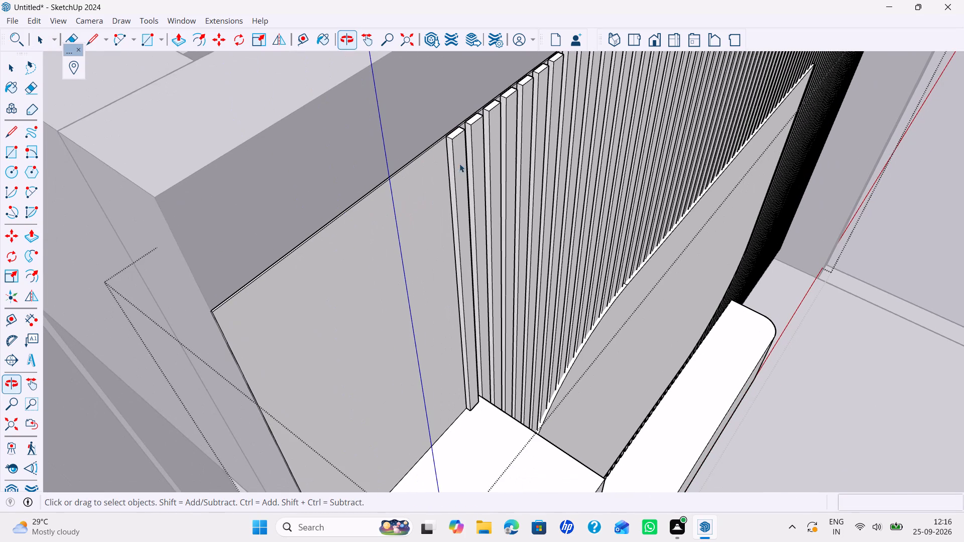
{"action": "left_click", "coordinate": [454, 199]}
{"action": "key", "text": "m"}
{"action": "scroll", "coordinate": [461, 147], "scroll_direction": "up", "scroll_amount": 4}
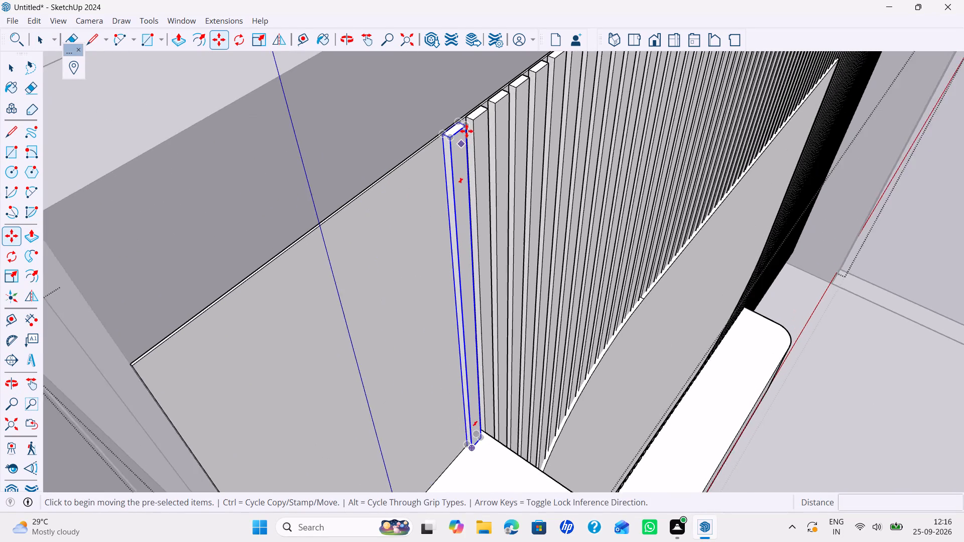
{"action": "scroll", "coordinate": [464, 126], "scroll_direction": "up", "scroll_amount": 16}
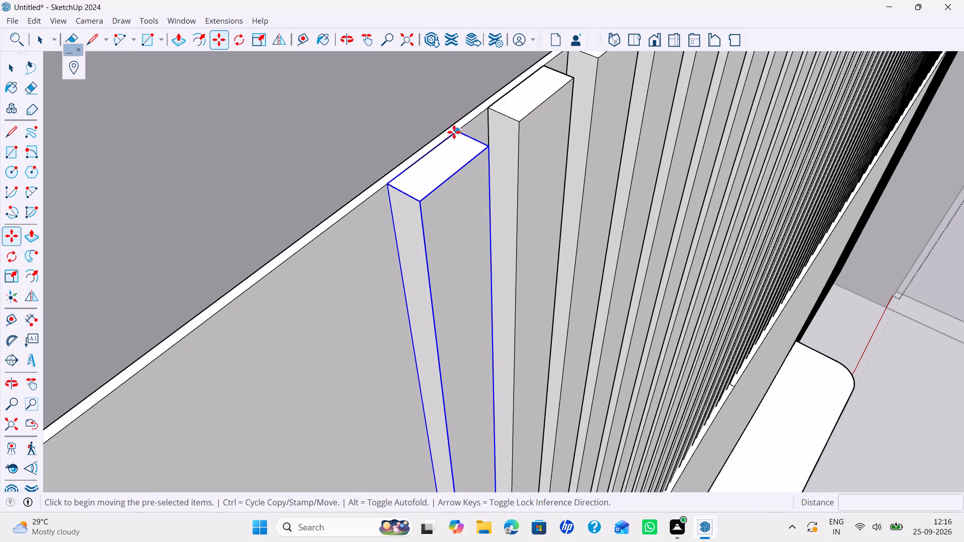
{"action": "left_click", "coordinate": [459, 129]}
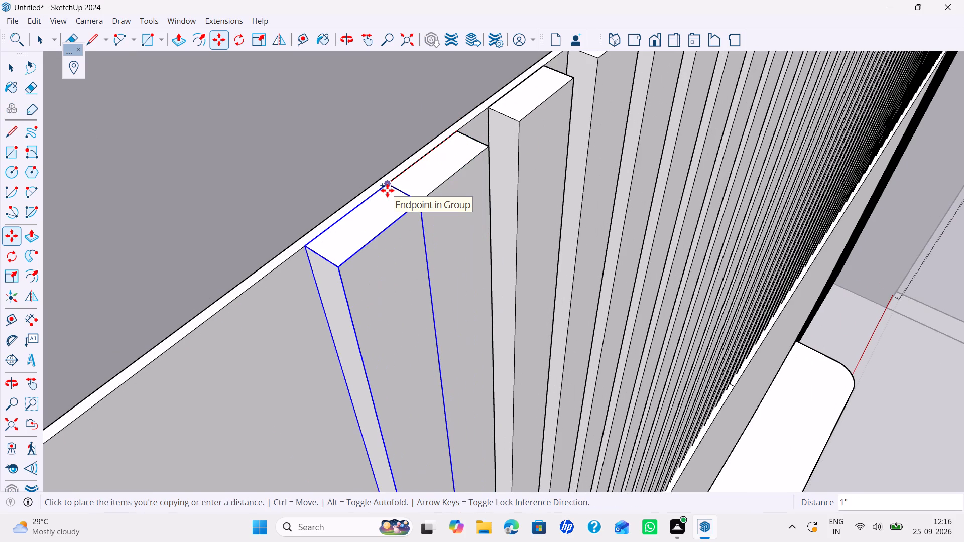
{"action": "type", "text": "1.5\""}
{"action": "key", "text": "Return"}
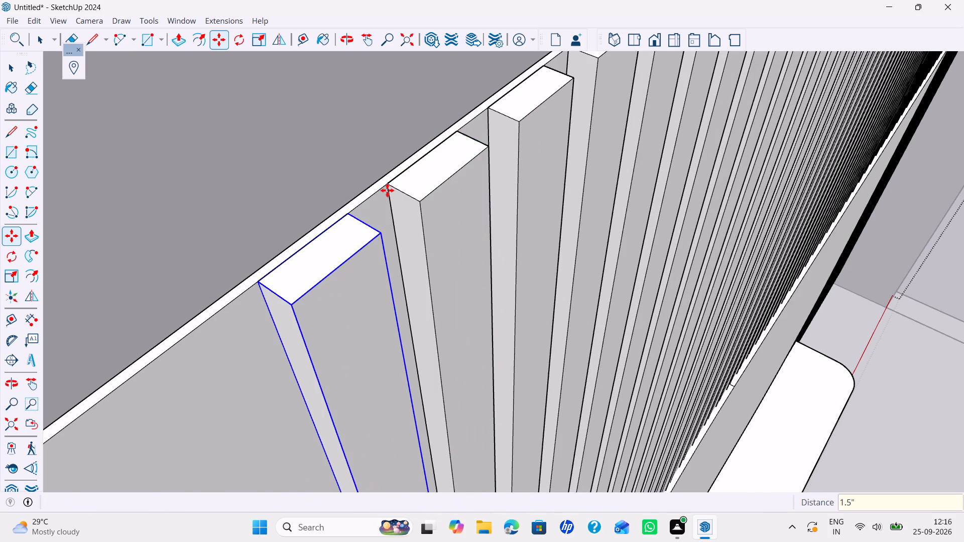
Repeat the strip copy 10 times at the same 1.5" spacing across the blank area above the tall unit.
{"action": "key", "text": "x"}
{"action": "type", "text": "10"}
{"action": "key", "text": "Return"}
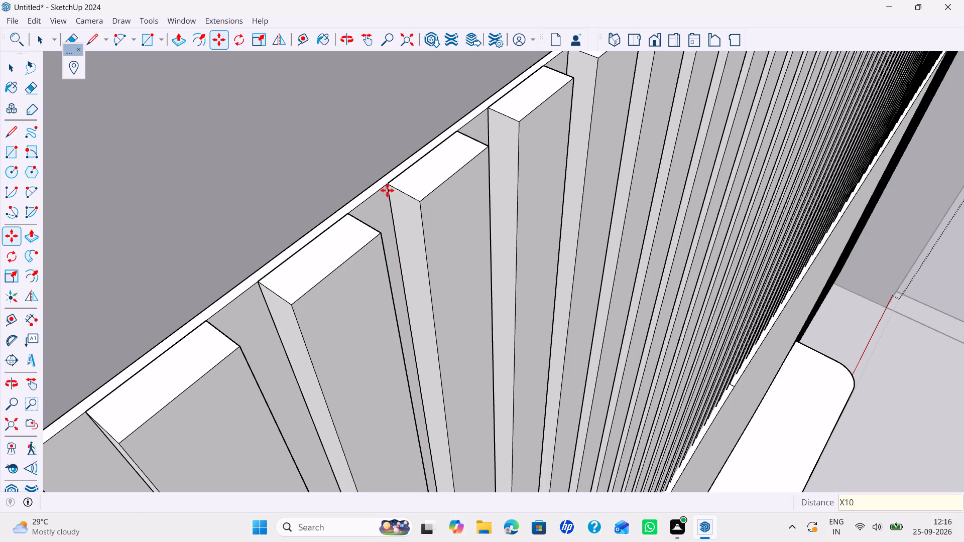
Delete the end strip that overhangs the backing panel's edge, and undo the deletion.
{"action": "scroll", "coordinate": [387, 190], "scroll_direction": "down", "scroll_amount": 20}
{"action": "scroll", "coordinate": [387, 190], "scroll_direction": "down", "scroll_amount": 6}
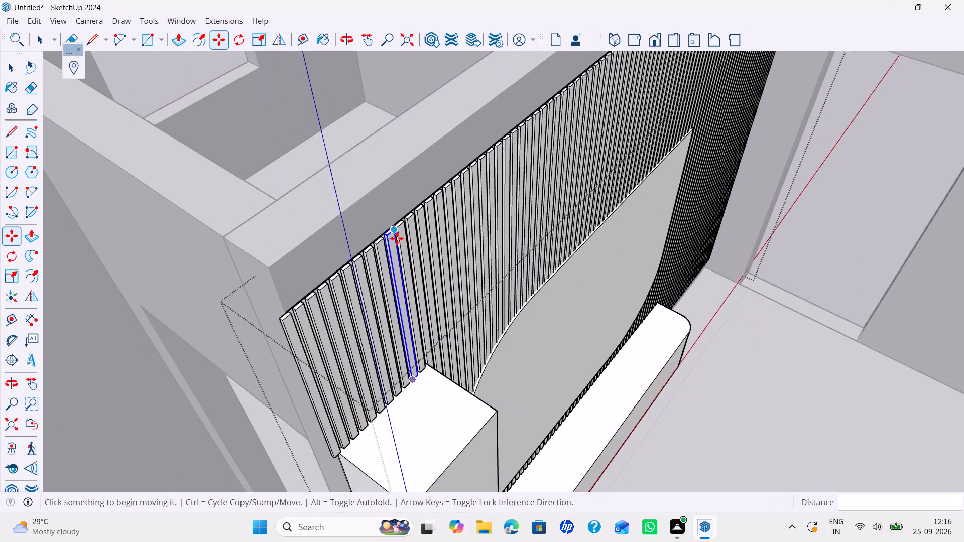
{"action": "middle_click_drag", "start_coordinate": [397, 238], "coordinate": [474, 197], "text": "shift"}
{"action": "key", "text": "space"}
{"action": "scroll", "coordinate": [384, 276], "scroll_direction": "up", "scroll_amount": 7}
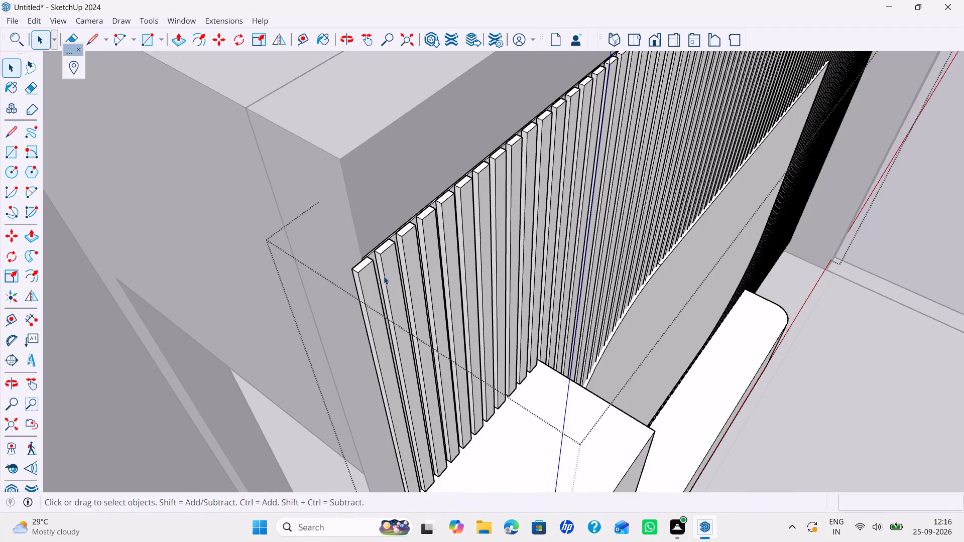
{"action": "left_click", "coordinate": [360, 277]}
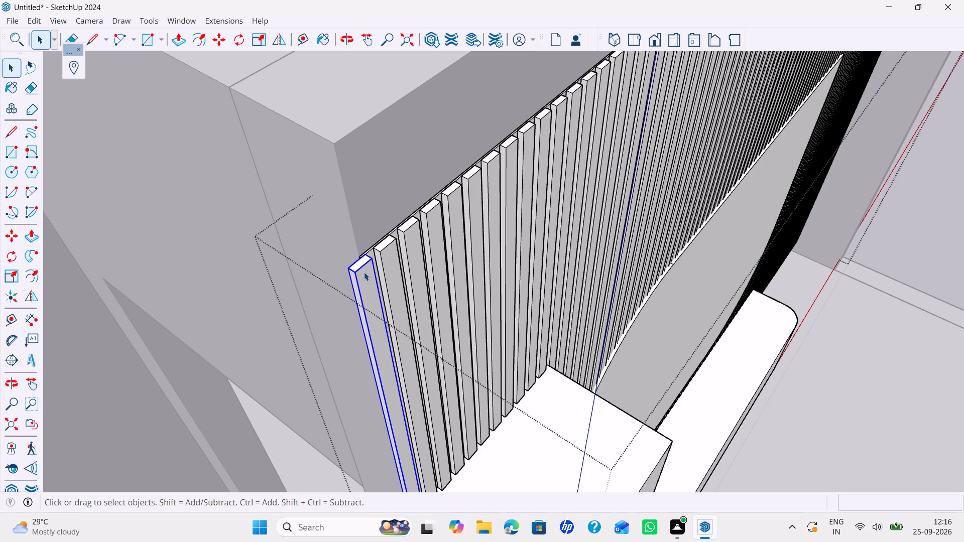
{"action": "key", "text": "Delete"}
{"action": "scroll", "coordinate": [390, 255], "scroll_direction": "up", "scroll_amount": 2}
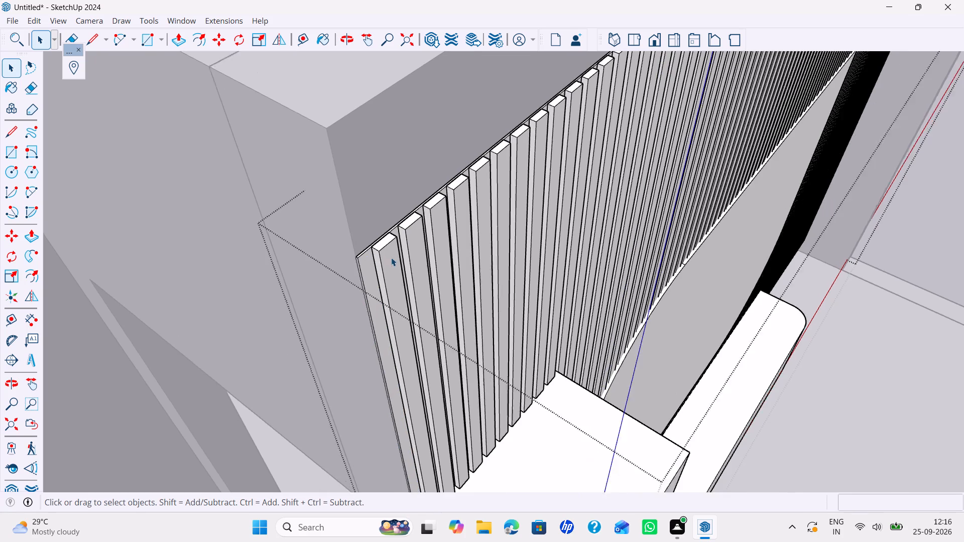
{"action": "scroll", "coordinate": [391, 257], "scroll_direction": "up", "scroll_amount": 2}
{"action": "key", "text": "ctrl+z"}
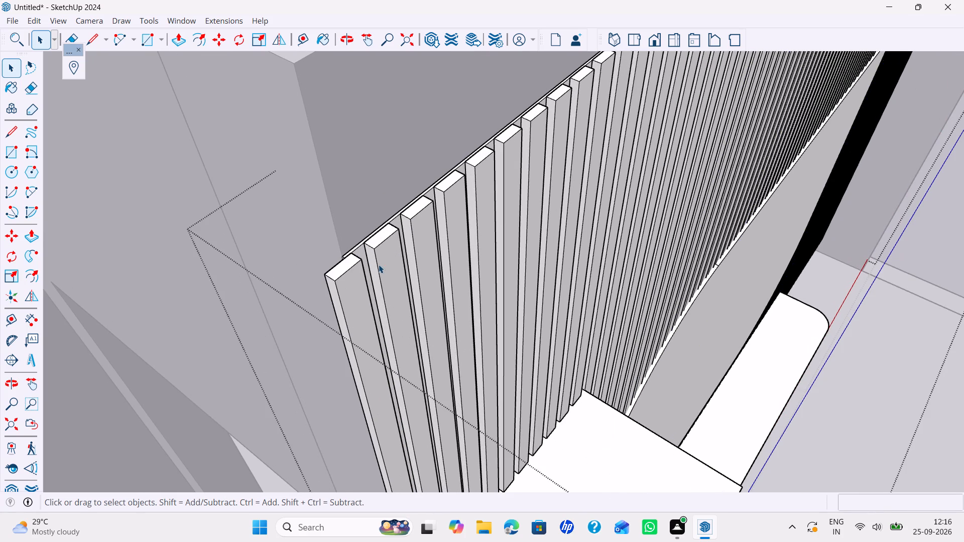
Scale the eleven short strips above the tall unit along red by about 0.95, ending at the backing panel's outer edge.
{"action": "left_click", "coordinate": [339, 288]}
{"action": "left_click", "coordinate": [381, 251], "text": "ctrl"}
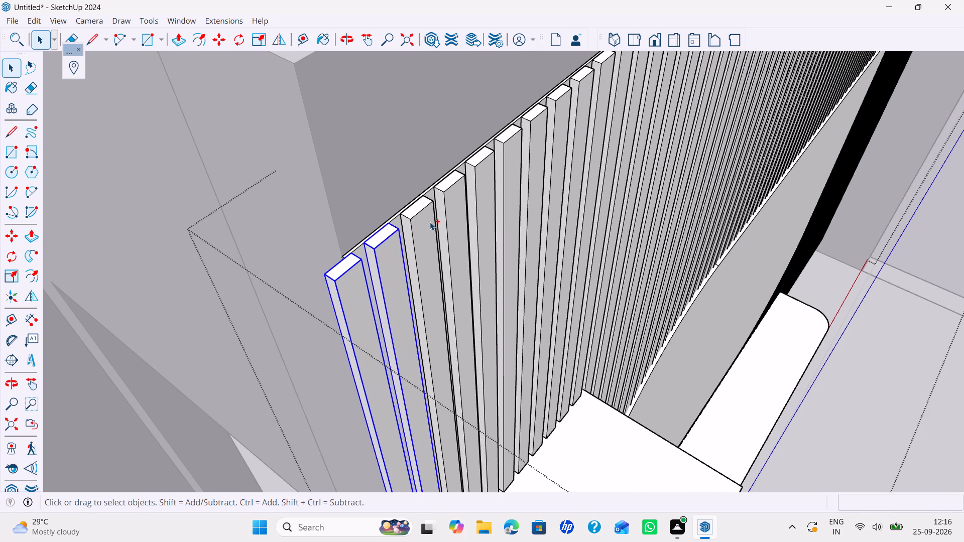
{"action": "left_click", "coordinate": [430, 222], "text": "ctrl"}
{"action": "left_click", "coordinate": [455, 203], "text": "ctrl"}
{"action": "left_click", "coordinate": [483, 170], "text": "ctrl"}
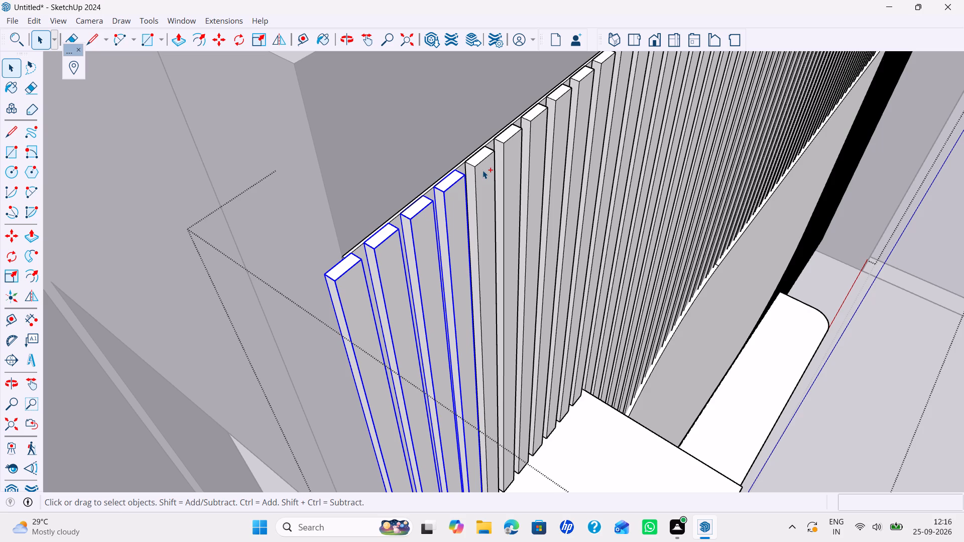
{"action": "left_click", "coordinate": [508, 148], "text": "ctrl"}
{"action": "middle_click_drag", "start_coordinate": [554, 157], "coordinate": [336, 176]}
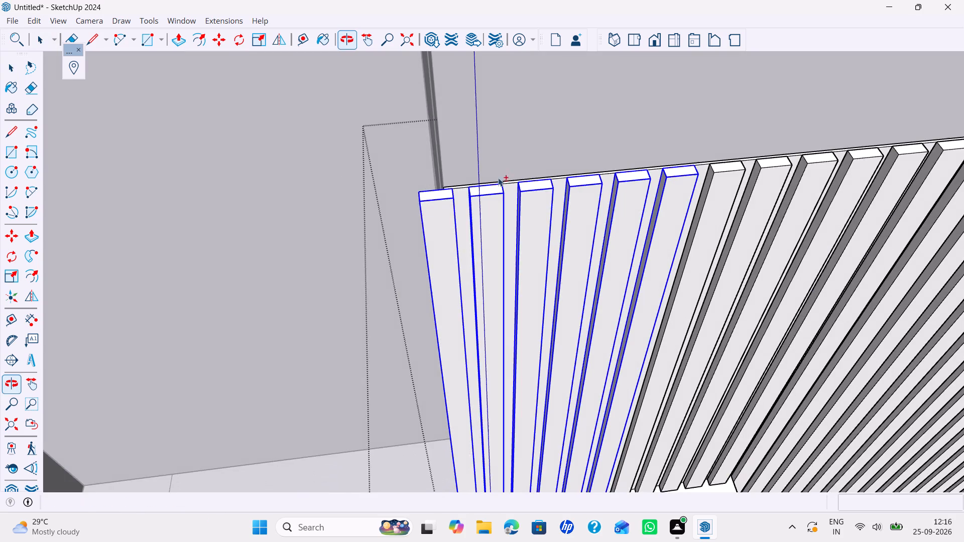
{"action": "scroll", "coordinate": [580, 188], "scroll_direction": "down", "scroll_amount": 1, "text": "shift"}
{"action": "middle_click_drag", "start_coordinate": [582, 192], "coordinate": [430, 175], "text": "shift"}
{"action": "scroll", "coordinate": [458, 195], "scroll_direction": "down", "scroll_amount": 3, "text": "shift"}
{"action": "middle_click_drag", "start_coordinate": [589, 254], "coordinate": [515, 228], "text": "shift"}
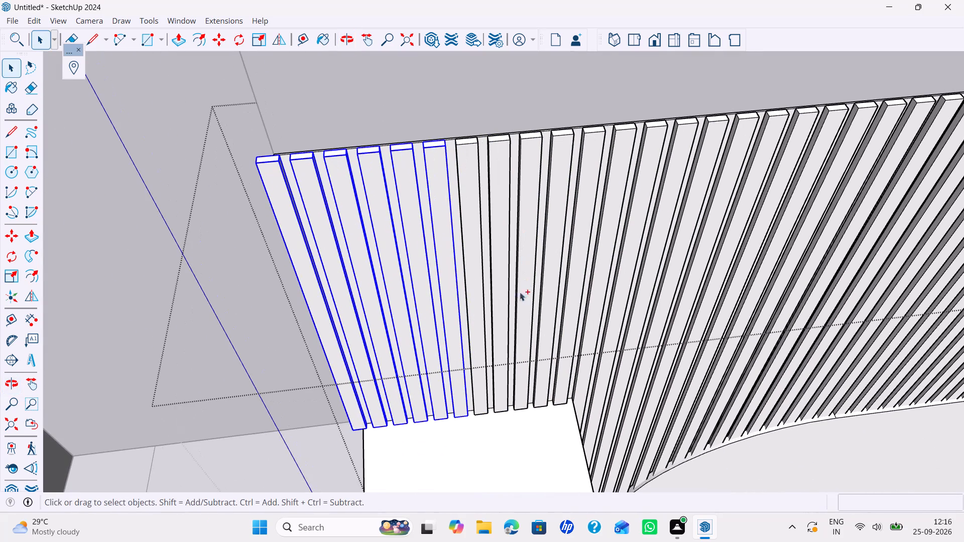
{"action": "left_click", "coordinate": [473, 233], "text": "ctrl"}
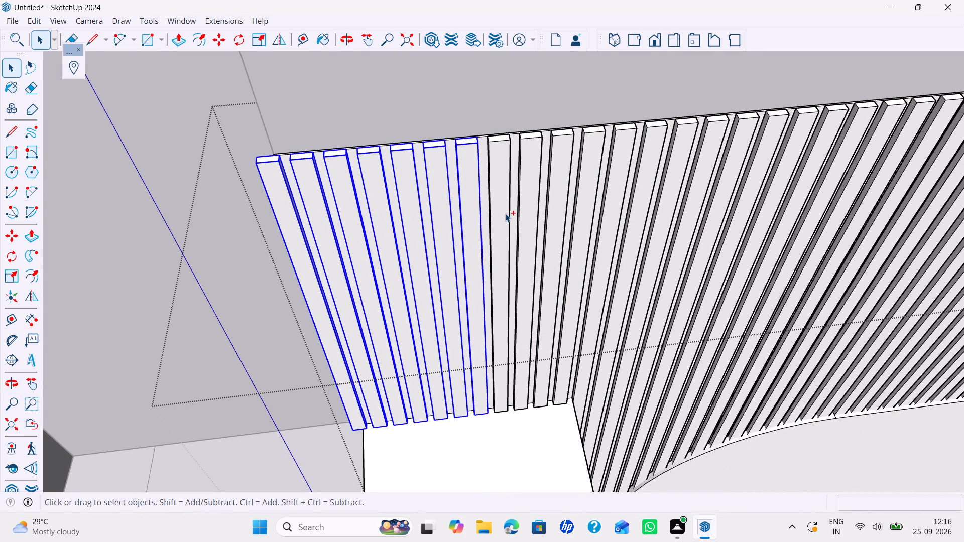
{"action": "left_click", "coordinate": [505, 213], "text": "ctrl"}
{"action": "left_click", "coordinate": [522, 200], "text": "ctrl"}
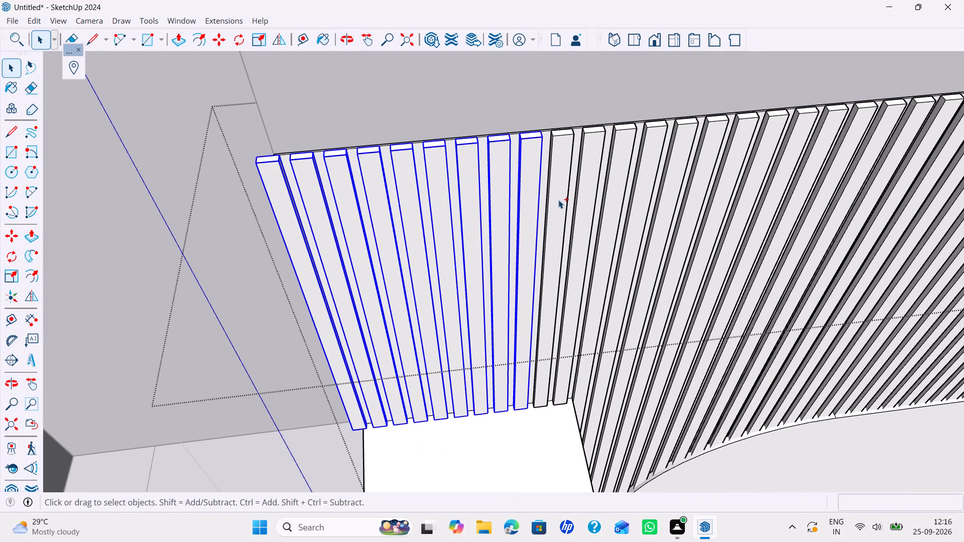
{"action": "left_click", "coordinate": [558, 200], "text": "ctrl"}
{"action": "left_click", "coordinate": [584, 204], "text": "ctrl"}
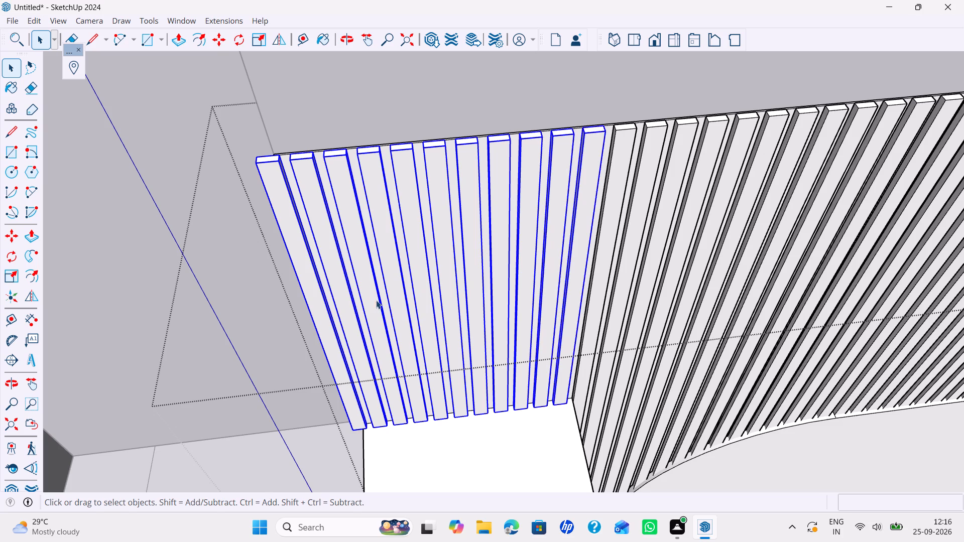
{"action": "key", "text": "s"}
{"action": "key", "text": "k"}
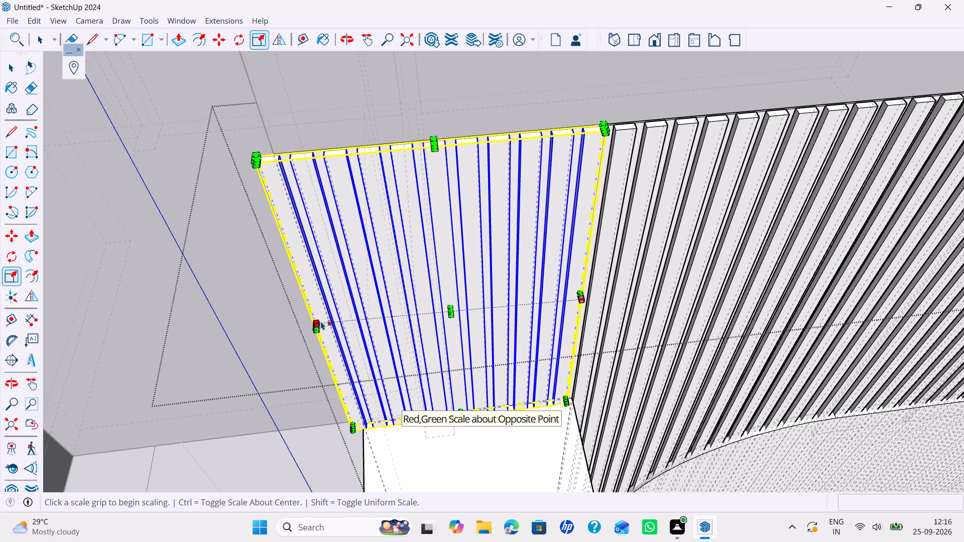
{"action": "scroll", "coordinate": [313, 323], "scroll_direction": "up", "scroll_amount": 6}
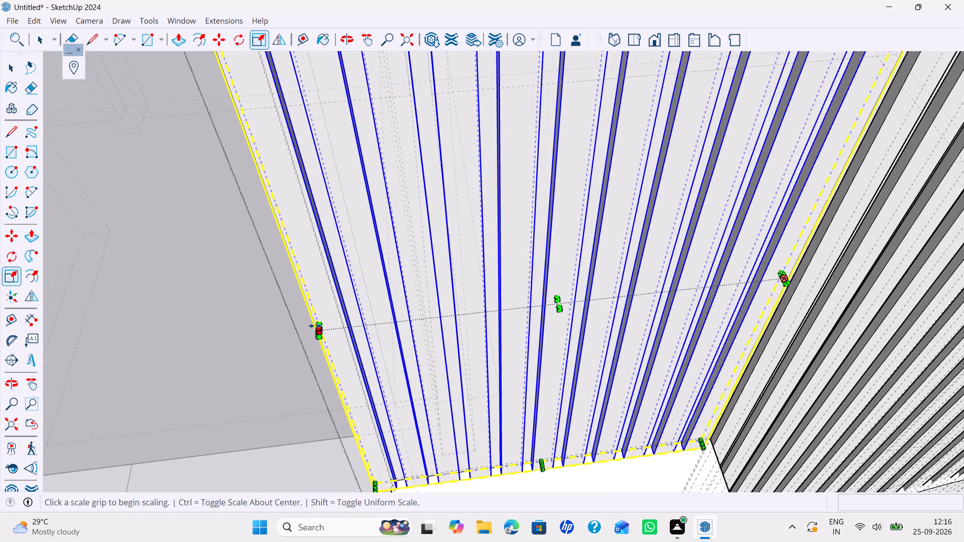
{"action": "left_click", "coordinate": [315, 326]}
{"action": "key", "text": "k"}
{"action": "scroll", "coordinate": [358, 296], "scroll_direction": "down", "scroll_amount": 6}
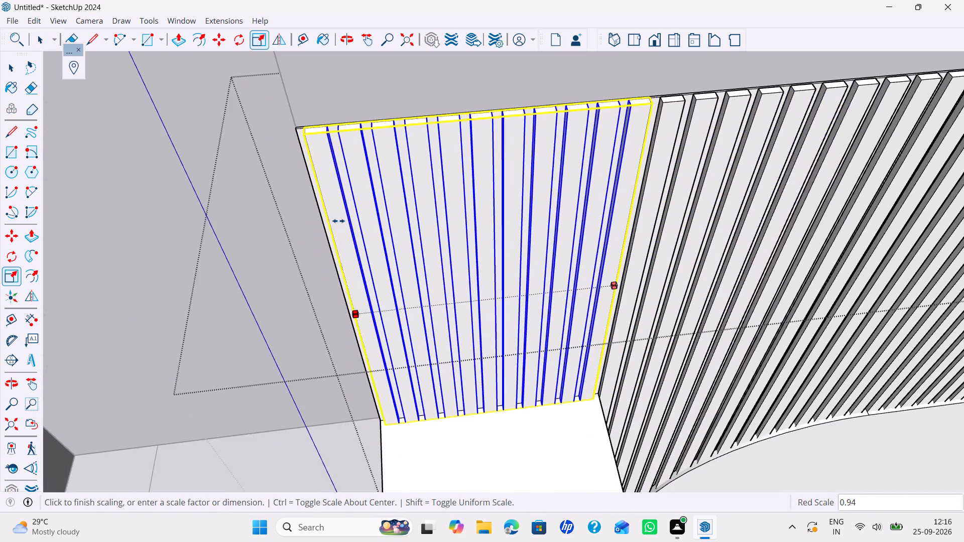
{"action": "scroll", "coordinate": [338, 221], "scroll_direction": "down", "scroll_amount": 5}
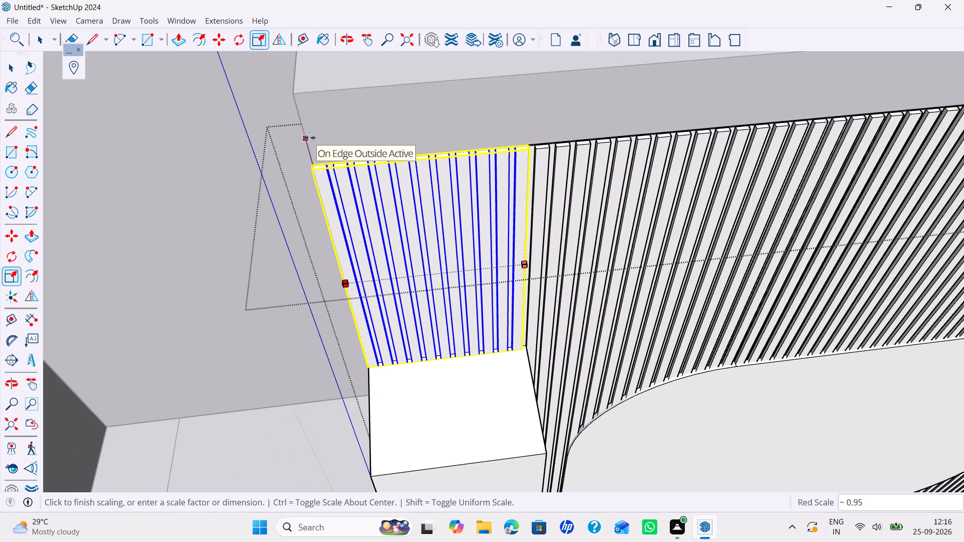
{"action": "left_click", "coordinate": [307, 130]}
{"action": "key", "text": "space"}
{"action": "scroll", "coordinate": [376, 191], "scroll_direction": "down", "scroll_amount": 6}
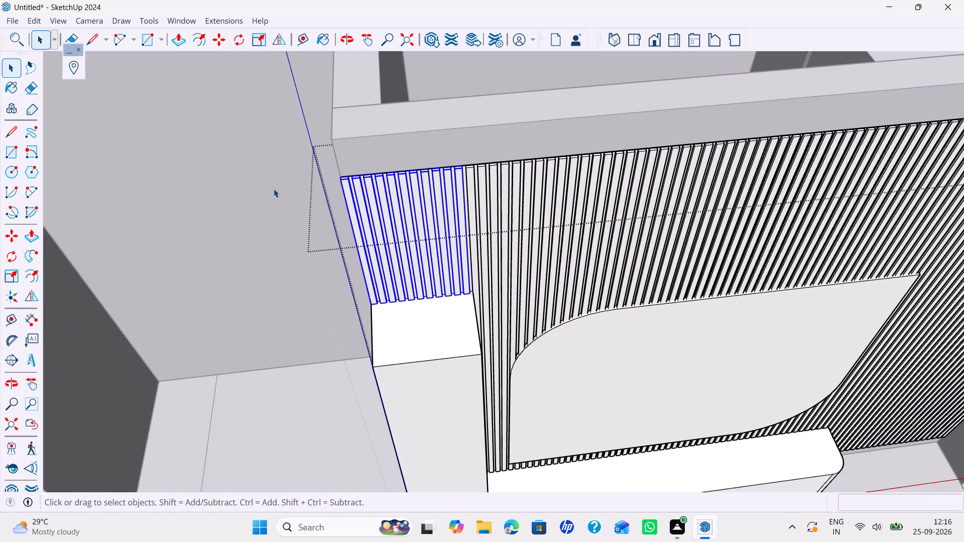
{"action": "left_click", "coordinate": [274, 189]}
Examine the main hall's slatted wall and storage units from several angles.
{"action": "scroll", "coordinate": [519, 236], "scroll_direction": "down", "scroll_amount": 6}
{"action": "middle_click_drag", "start_coordinate": [531, 301], "coordinate": [433, 226]}
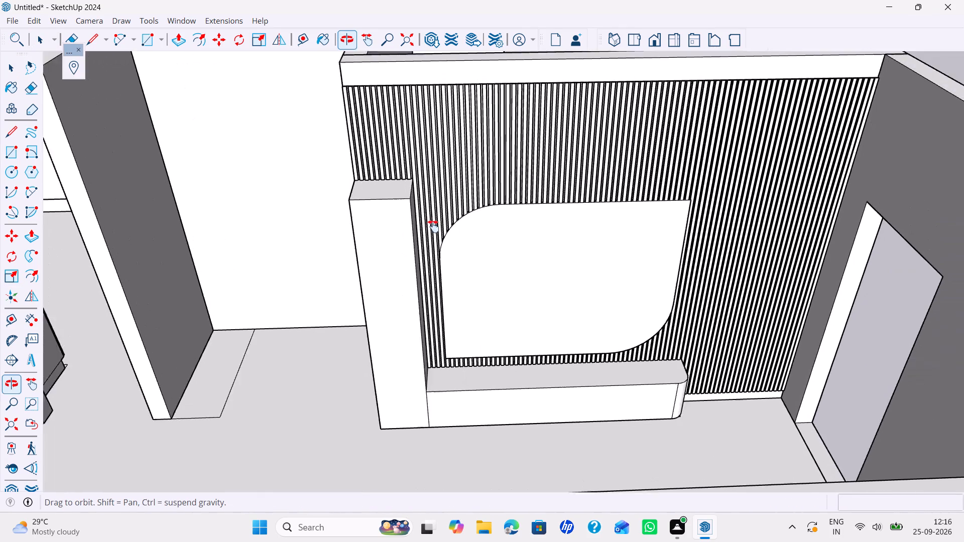
{"action": "middle_click_drag", "start_coordinate": [433, 226], "coordinate": [433, 227]}
{"action": "scroll", "coordinate": [476, 266], "scroll_direction": "down", "scroll_amount": 1}
{"action": "middle_click_drag", "start_coordinate": [525, 300], "coordinate": [467, 308], "text": "shift"}
{"action": "scroll", "coordinate": [467, 308], "scroll_direction": "down", "scroll_amount": 1, "text": "shift"}
{"action": "middle_click_drag", "start_coordinate": [467, 308], "coordinate": [467, 296]}
{"action": "middle_click_drag", "start_coordinate": [543, 298], "coordinate": [528, 320]}
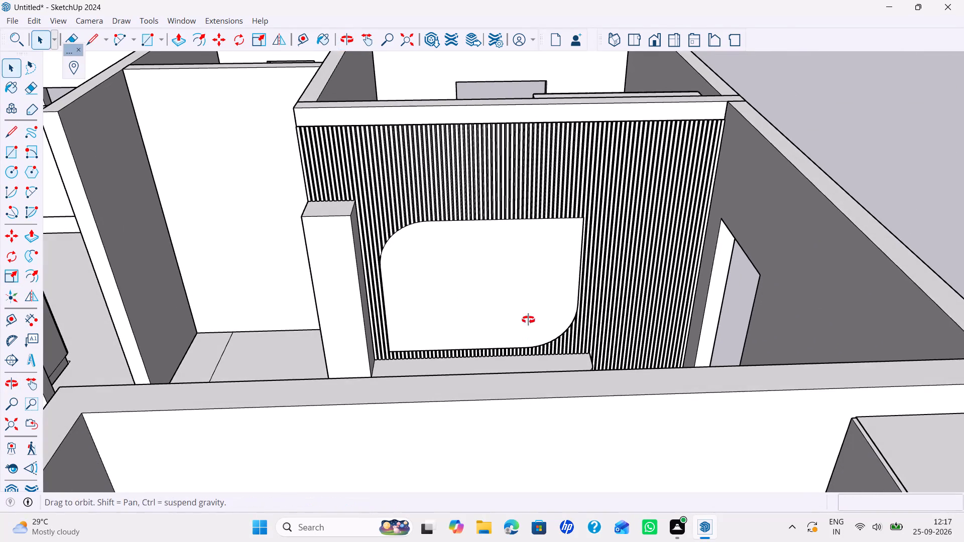
{"action": "middle_click_drag", "start_coordinate": [528, 320], "coordinate": [496, 347]}
{"action": "middle_click_drag", "start_coordinate": [499, 349], "coordinate": [485, 352]}
{"action": "middle_click_drag", "start_coordinate": [488, 351], "coordinate": [504, 335]}
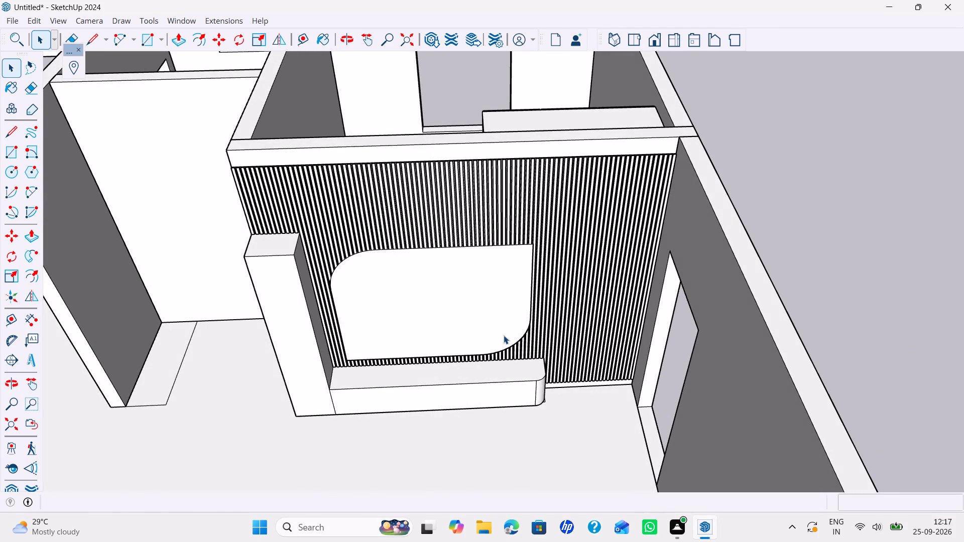
{"action": "scroll", "coordinate": [504, 335], "scroll_direction": "down", "scroll_amount": 4}
{"action": "middle_click_drag", "start_coordinate": [504, 335], "coordinate": [522, 316]}
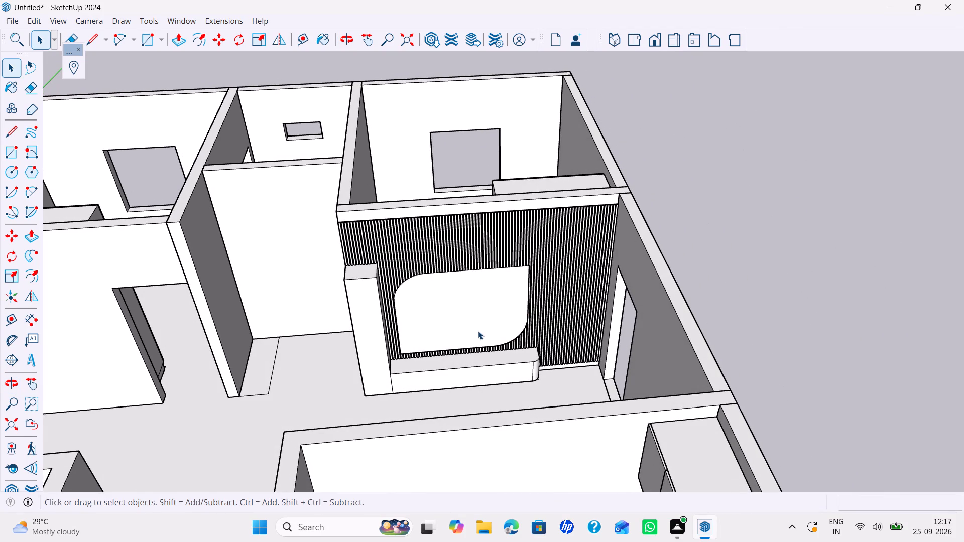
{"action": "middle_click_drag", "start_coordinate": [479, 336], "coordinate": [502, 329]}
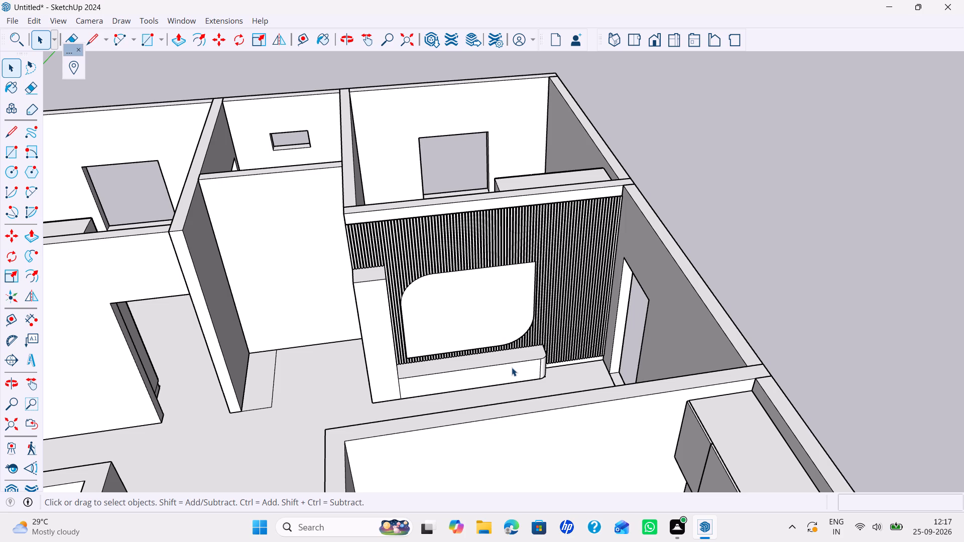
Open the main hall's slatted wall unit group for editing.
{"action": "scroll", "coordinate": [490, 377], "scroll_direction": "up", "scroll_amount": 6}
{"action": "left_click", "coordinate": [489, 362]}
{"action": "right_click", "coordinate": [490, 361]}
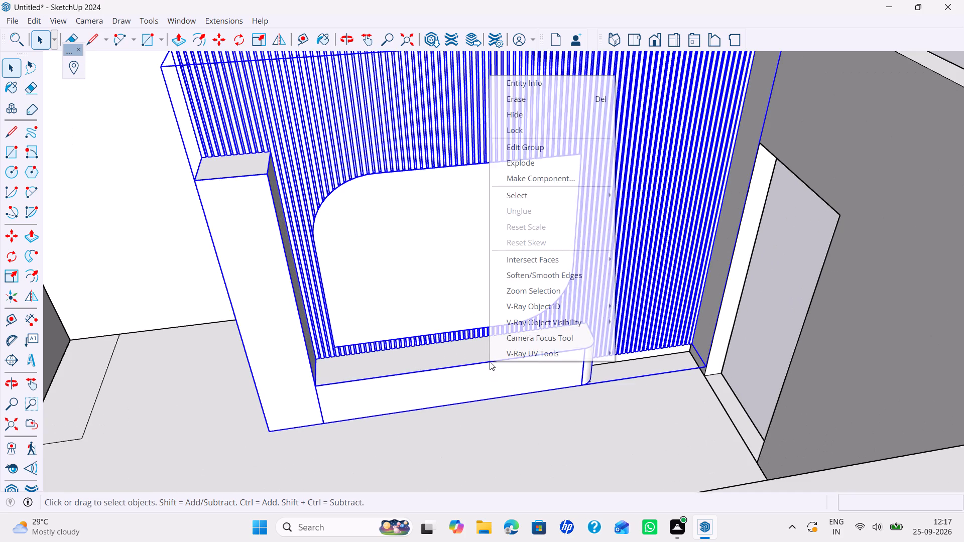
{"action": "double_click", "coordinate": [472, 371]}
{"action": "left_click", "coordinate": [472, 365]}
{"action": "left_click", "coordinate": [473, 365]}
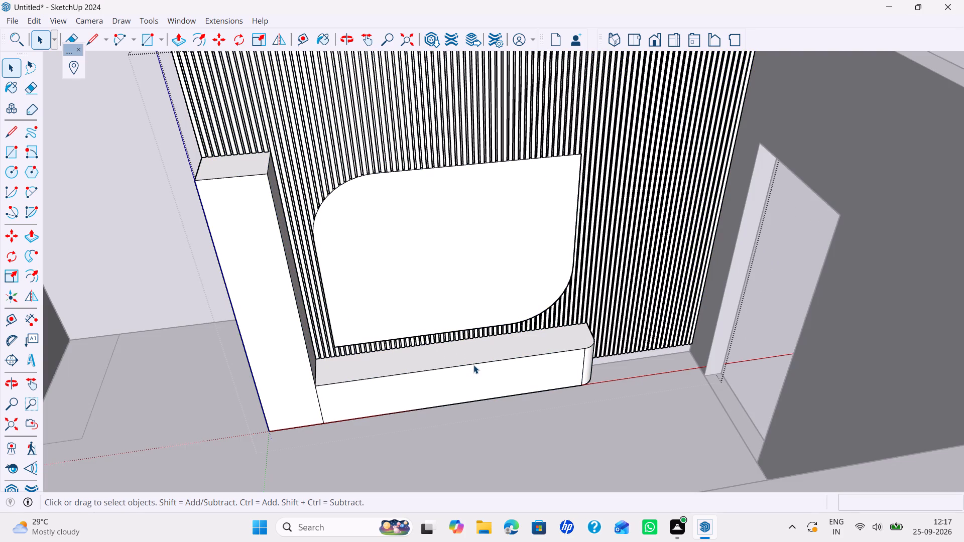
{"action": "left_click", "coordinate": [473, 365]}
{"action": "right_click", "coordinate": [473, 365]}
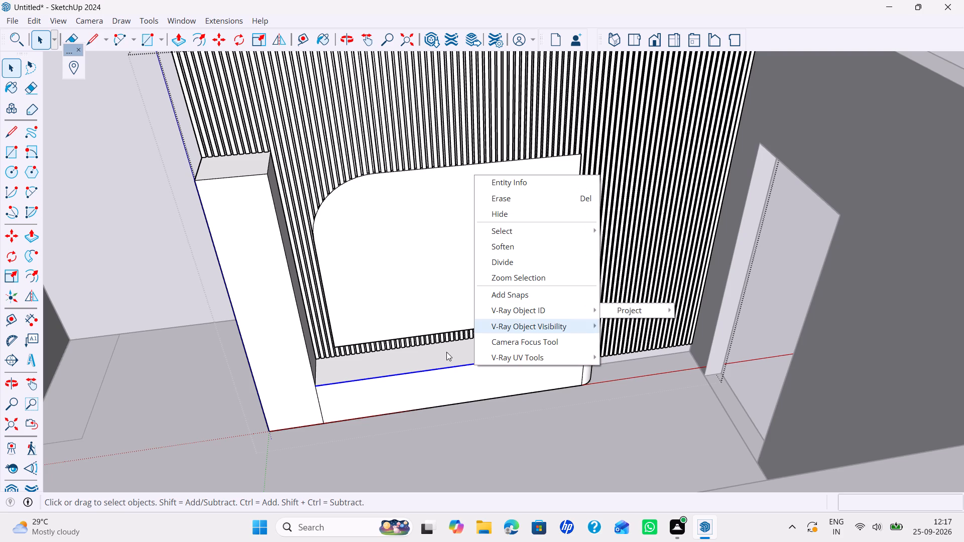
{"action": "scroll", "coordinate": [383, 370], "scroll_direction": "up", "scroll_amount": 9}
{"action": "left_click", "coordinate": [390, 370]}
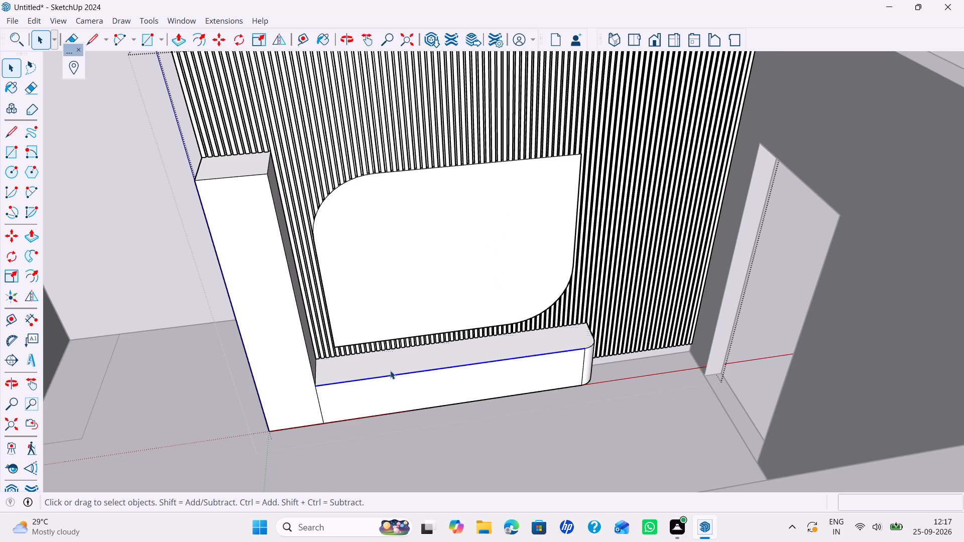
Push/Pull the low unit's top face upward by 18 mm.
{"action": "key", "text": "p"}
{"action": "left_click", "coordinate": [390, 370]}
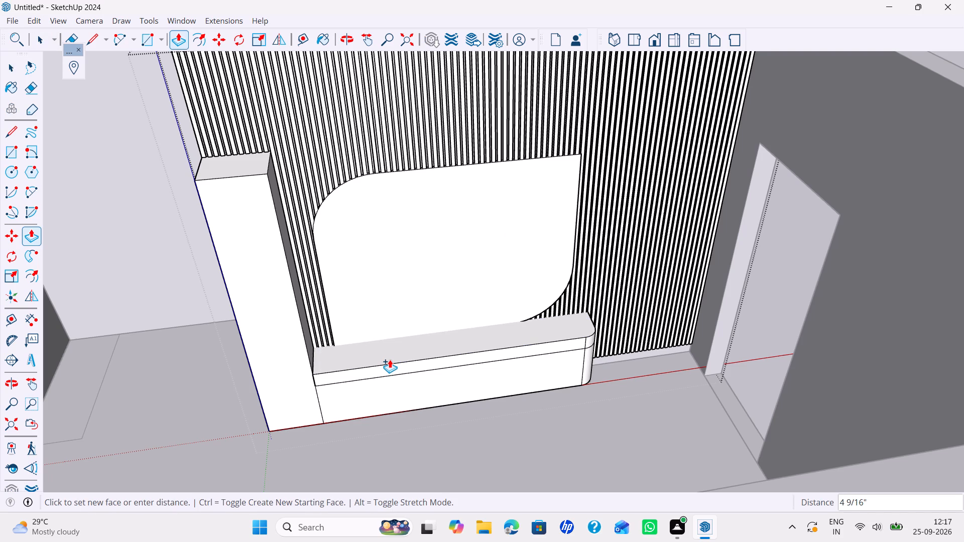
{"action": "type", "text": "18"}
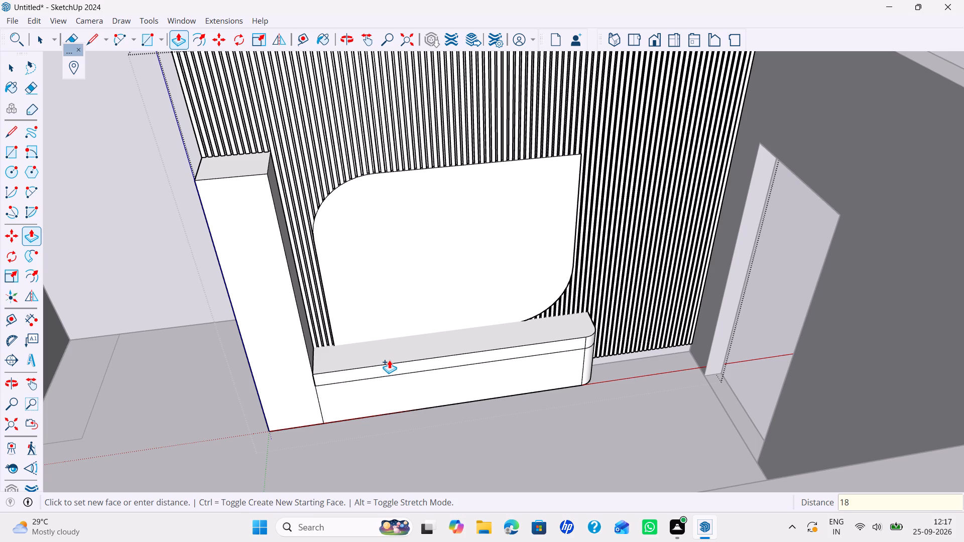
{"action": "type", "text": "MM"}
{"action": "key", "text": "Return"}
{"action": "key", "text": "space"}
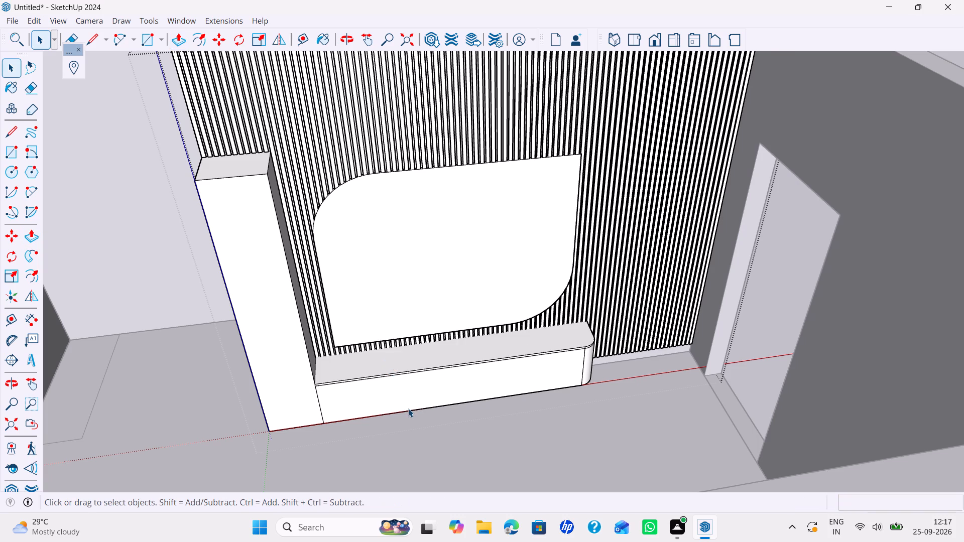
Divide the low unit's upper front edge, just below the top slab, into 4 segments.
{"action": "scroll", "coordinate": [402, 399], "scroll_direction": "up", "scroll_amount": 2}
{"action": "left_click", "coordinate": [393, 370]}
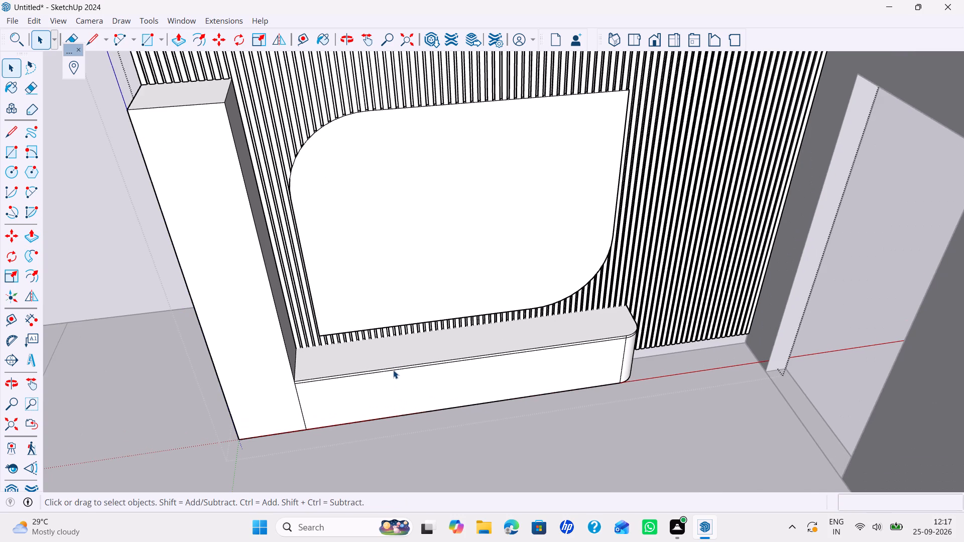
{"action": "left_click", "coordinate": [389, 389]}
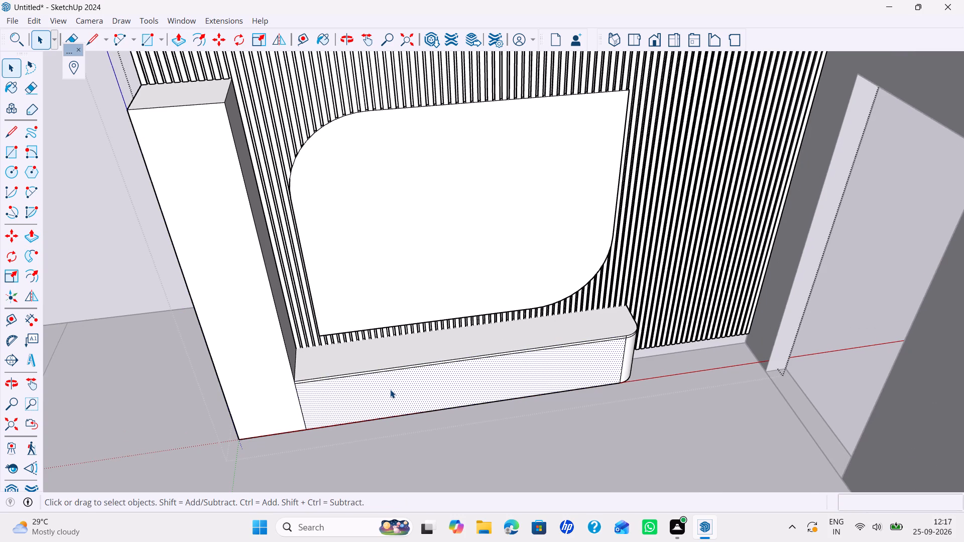
{"action": "left_click", "coordinate": [397, 370]}
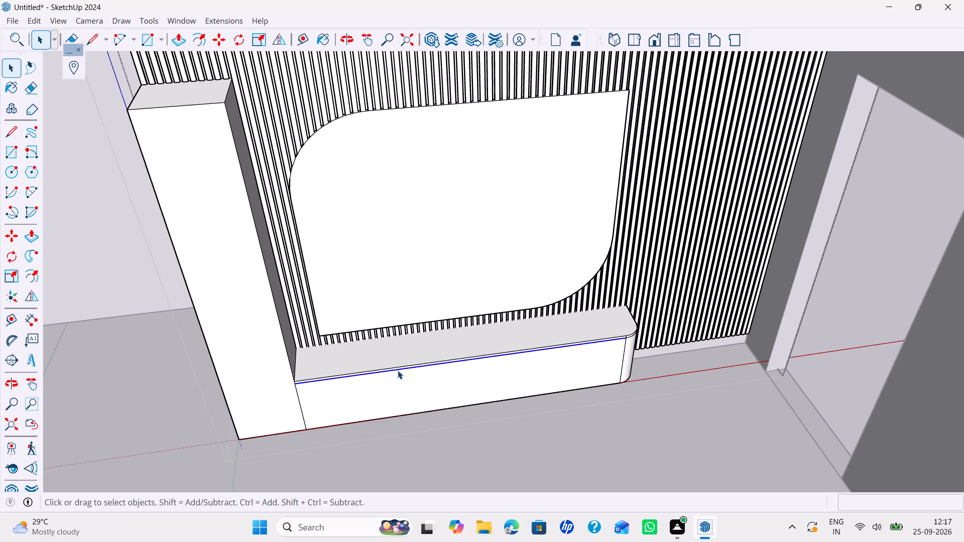
{"action": "right_click", "coordinate": [398, 370]}
{"action": "left_click", "coordinate": [428, 262]}
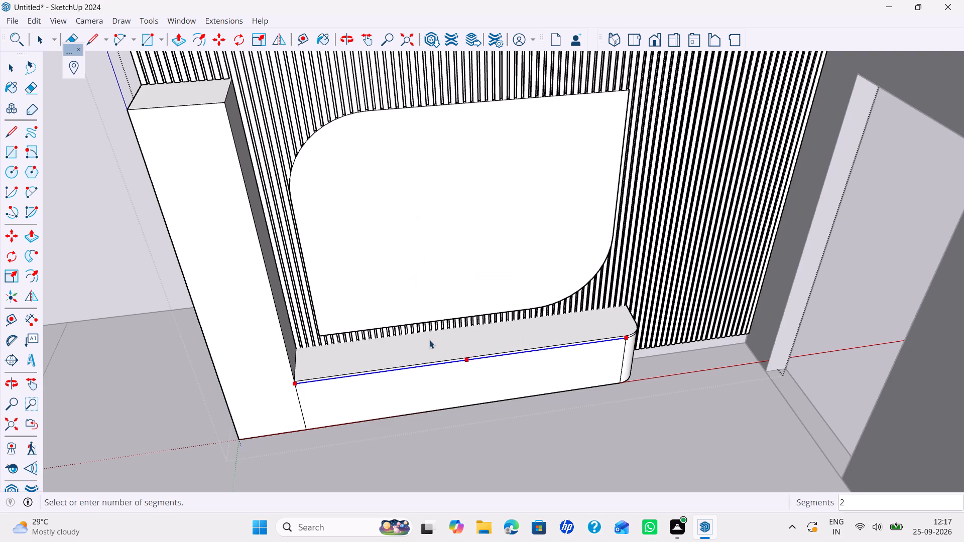
{"action": "left_click", "coordinate": [393, 372]}
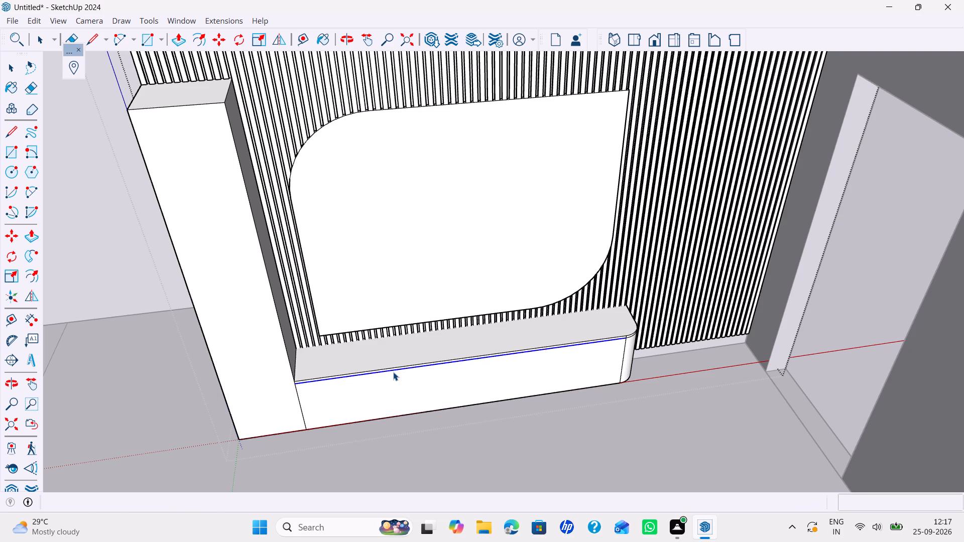
Draw three vertical lines from the edge's division points to the low unit's bottom edge, splitting the front into four panels.
{"action": "key", "text": "l"}
{"action": "left_click", "coordinate": [388, 371]}
{"action": "key", "text": "Up"}
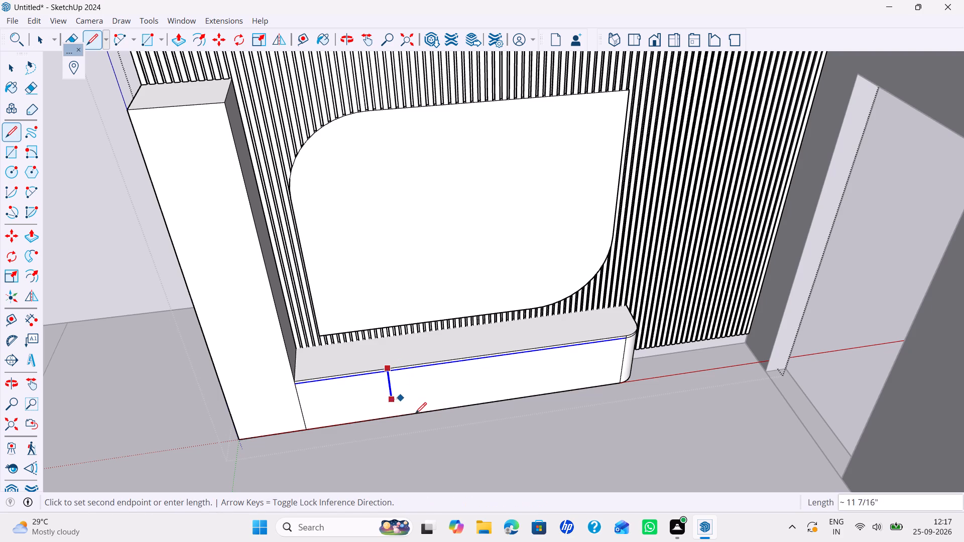
{"action": "left_click", "coordinate": [415, 414]}
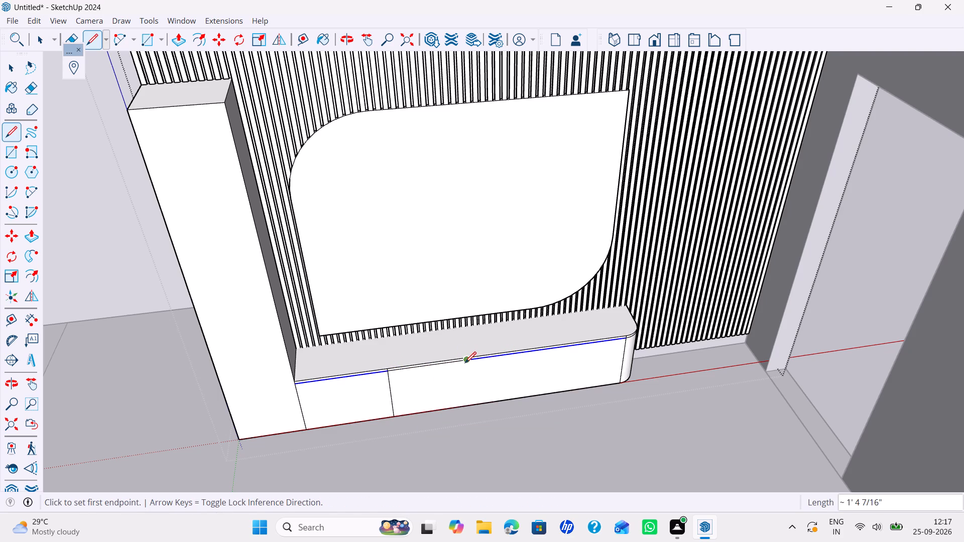
{"action": "left_click", "coordinate": [467, 363]}
{"action": "key", "text": "Up"}
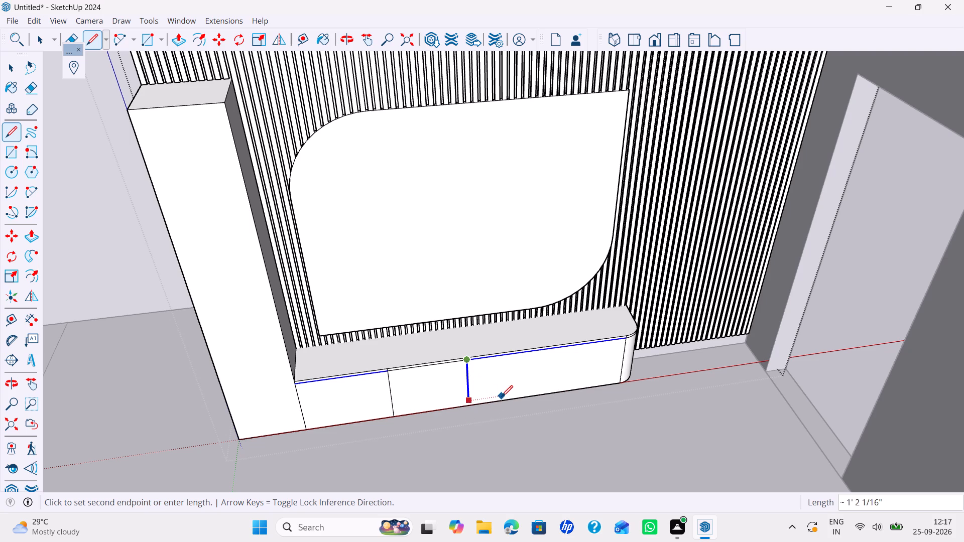
{"action": "left_click", "coordinate": [509, 400]}
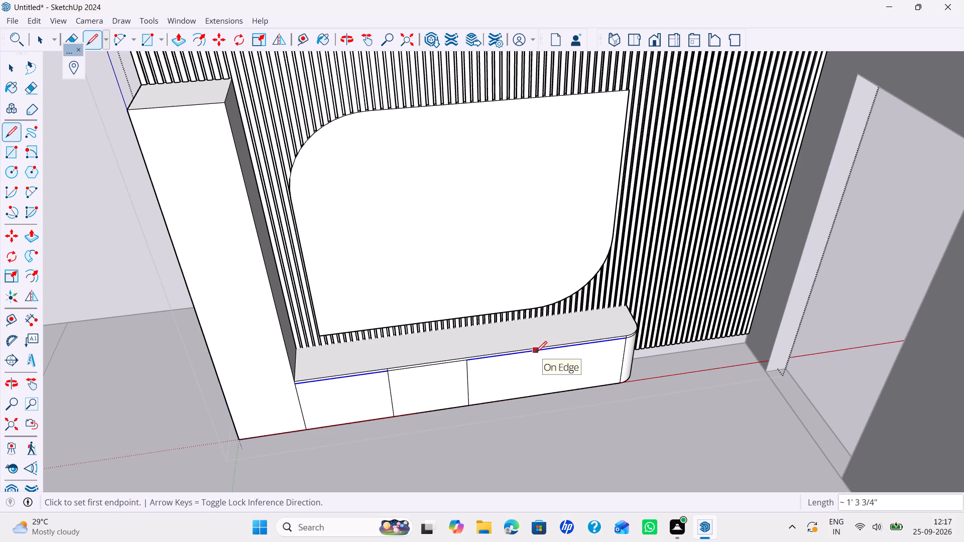
{"action": "scroll", "coordinate": [533, 356], "scroll_direction": "up", "scroll_amount": 7}
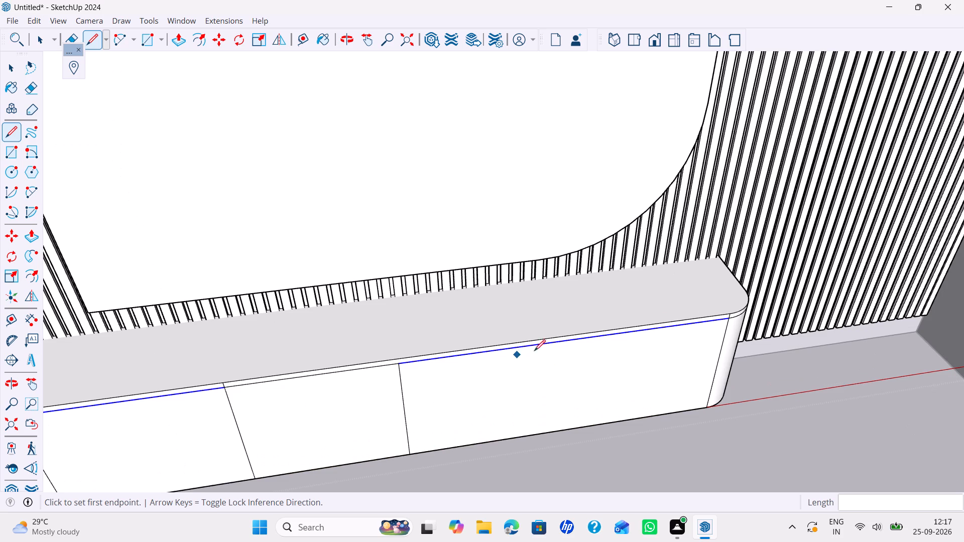
{"action": "scroll", "coordinate": [569, 343], "scroll_direction": "down", "scroll_amount": 2}
{"action": "left_click", "coordinate": [576, 342]}
{"action": "key", "text": "Up"}
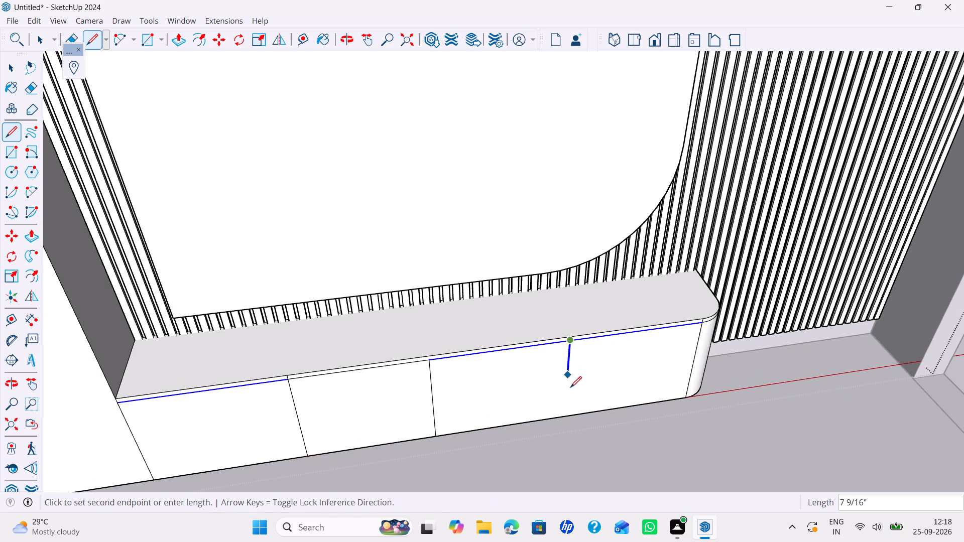
{"action": "left_click", "coordinate": [567, 419]}
{"action": "key", "text": "space"}
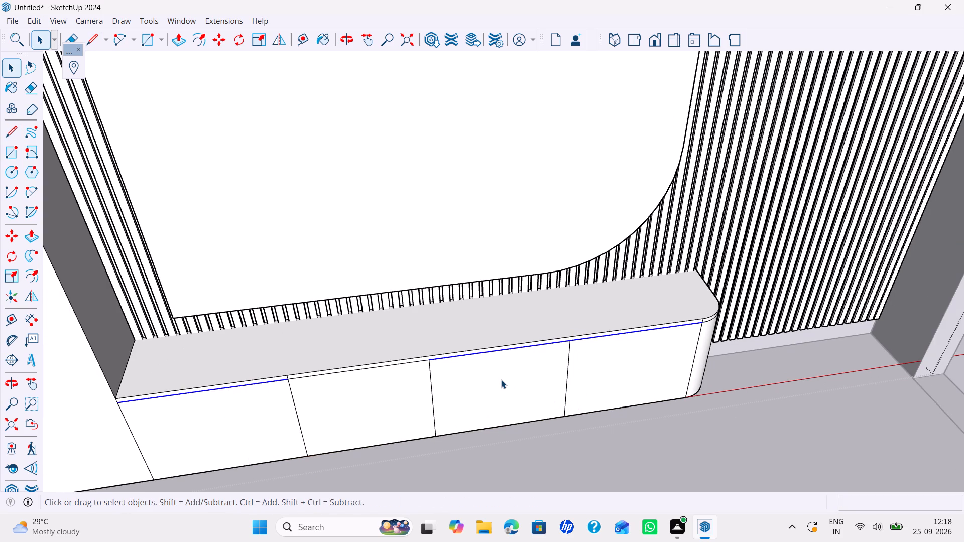
Offset the tall unit's front face inward by 18 mm to outline a frame.
{"action": "scroll", "coordinate": [493, 376], "scroll_direction": "down", "scroll_amount": 3}
{"action": "middle_click_drag", "start_coordinate": [491, 376], "coordinate": [605, 378], "text": "shift"}
{"action": "middle_click_drag", "start_coordinate": [582, 378], "coordinate": [523, 368]}
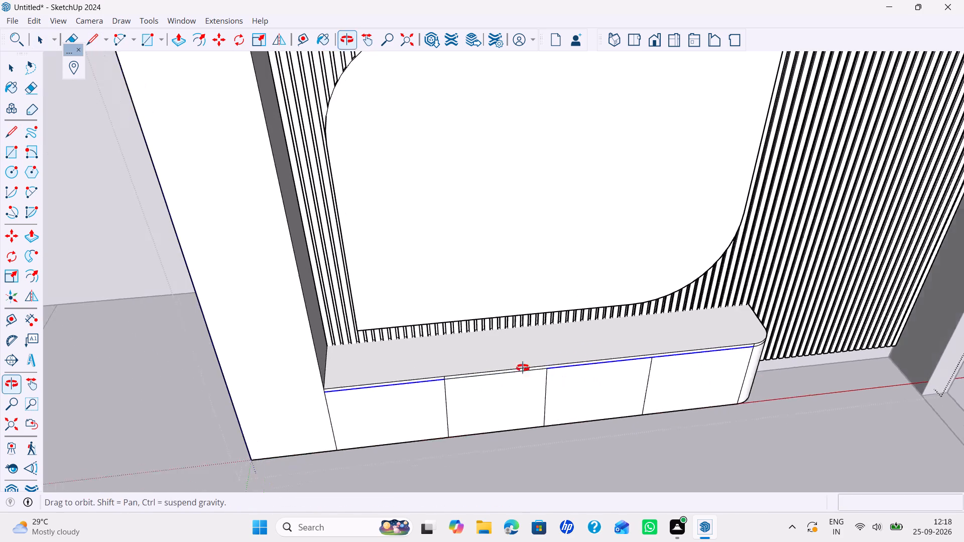
{"action": "middle_click_drag", "start_coordinate": [523, 368], "coordinate": [509, 363]}
{"action": "scroll", "coordinate": [384, 339], "scroll_direction": "down", "scroll_amount": 4}
{"action": "middle_click_drag", "start_coordinate": [382, 344], "coordinate": [476, 342], "text": "shift"}
{"action": "scroll", "coordinate": [466, 343], "scroll_direction": "down", "scroll_amount": 1, "text": "shift"}
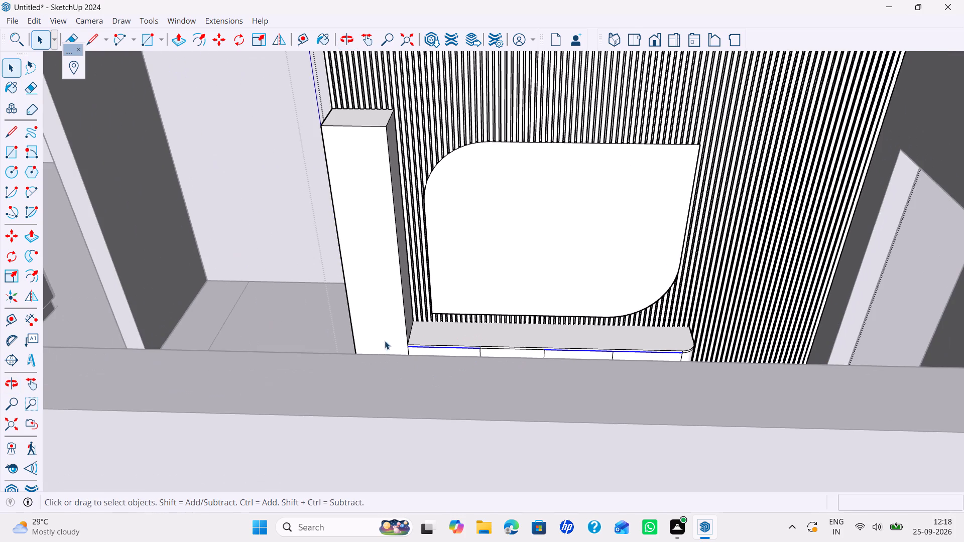
{"action": "middle_click_drag", "start_coordinate": [385, 341], "coordinate": [385, 352]}
{"action": "key", "text": "f"}
{"action": "key", "text": "space"}
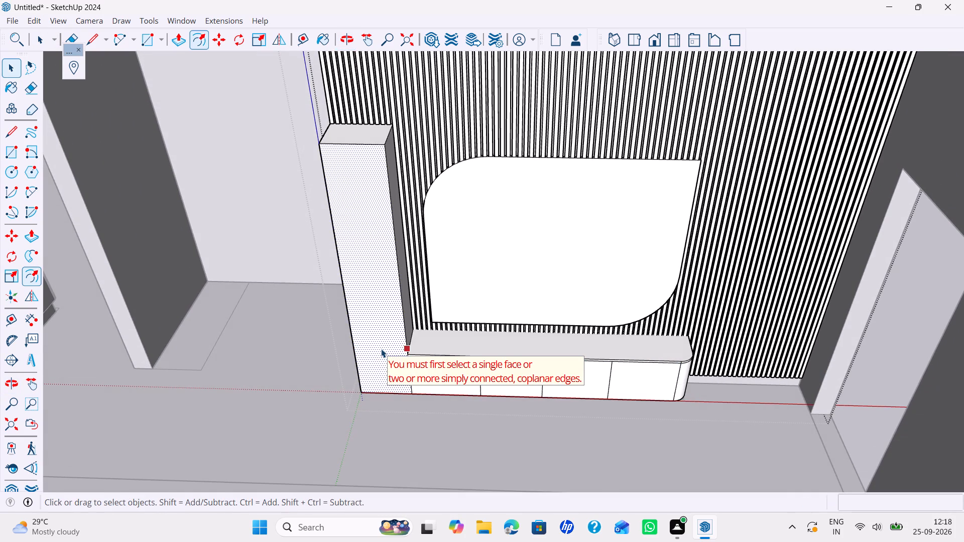
{"action": "left_click", "coordinate": [381, 347]}
{"action": "key", "text": "f"}
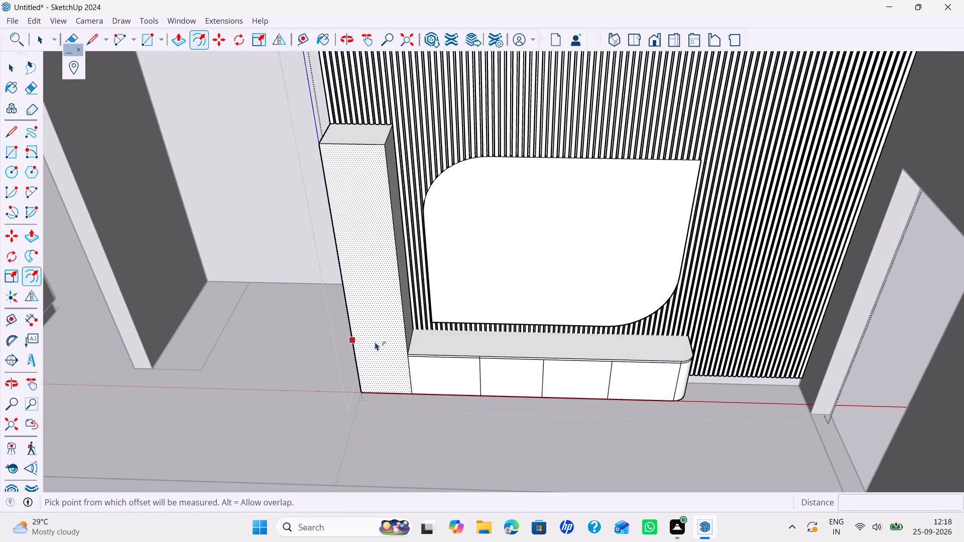
{"action": "left_click", "coordinate": [375, 342]}
{"action": "type", "text": "18MM"}
{"action": "key", "text": "Return"}
{"action": "key", "text": "space"}
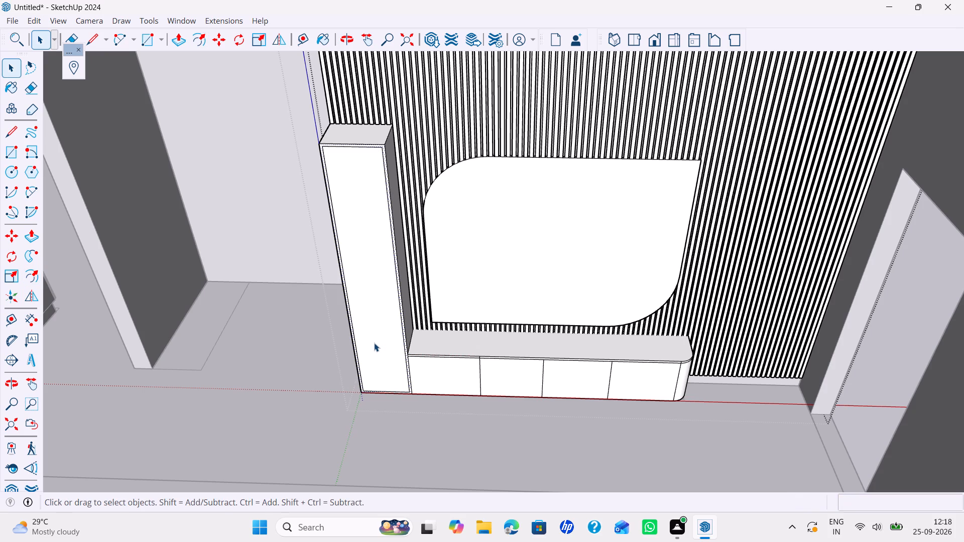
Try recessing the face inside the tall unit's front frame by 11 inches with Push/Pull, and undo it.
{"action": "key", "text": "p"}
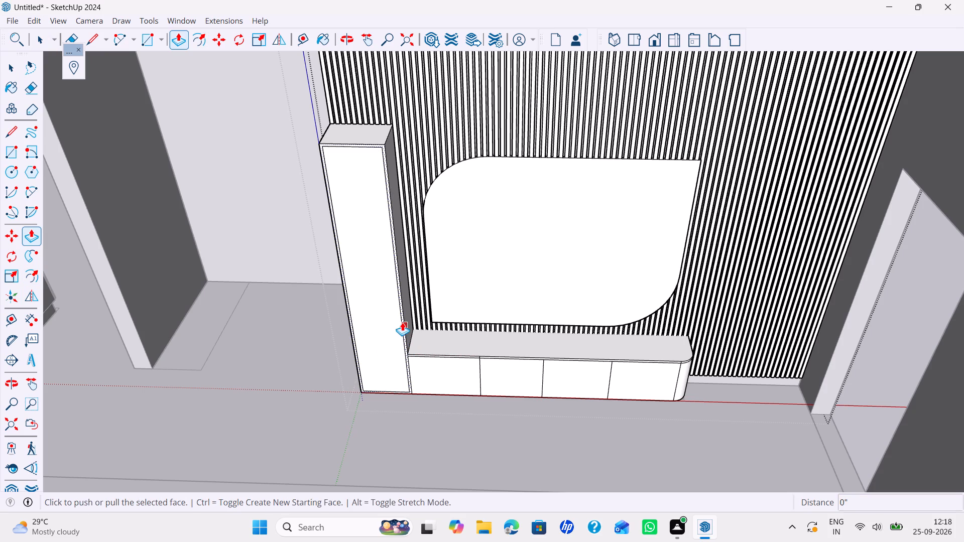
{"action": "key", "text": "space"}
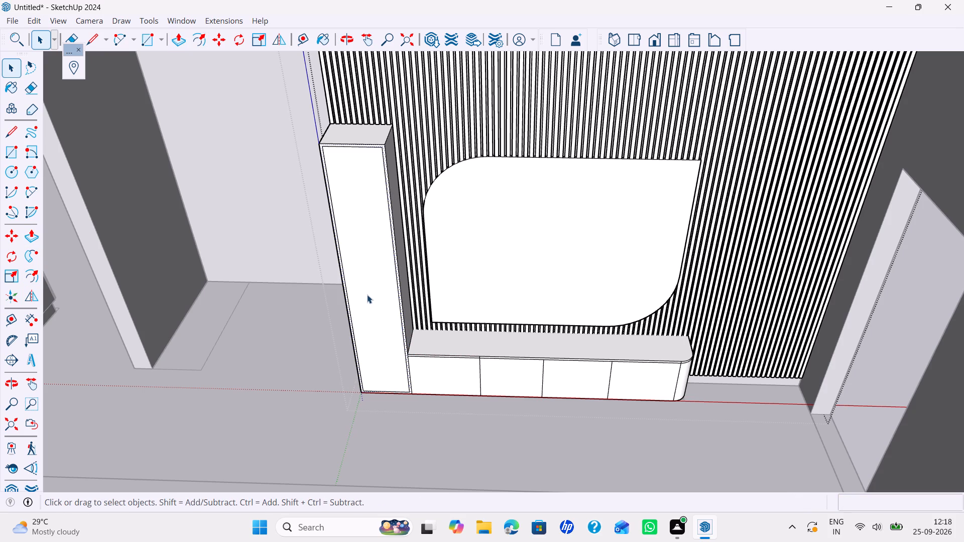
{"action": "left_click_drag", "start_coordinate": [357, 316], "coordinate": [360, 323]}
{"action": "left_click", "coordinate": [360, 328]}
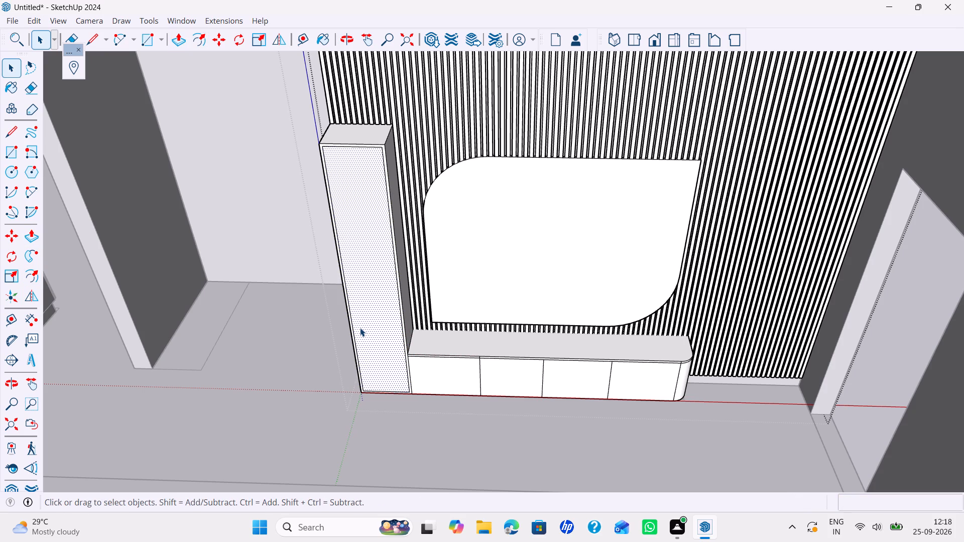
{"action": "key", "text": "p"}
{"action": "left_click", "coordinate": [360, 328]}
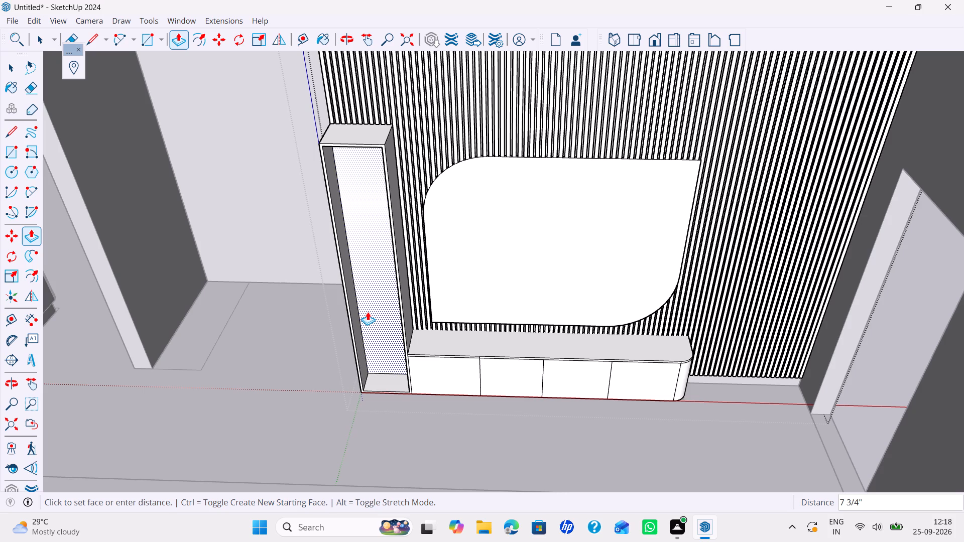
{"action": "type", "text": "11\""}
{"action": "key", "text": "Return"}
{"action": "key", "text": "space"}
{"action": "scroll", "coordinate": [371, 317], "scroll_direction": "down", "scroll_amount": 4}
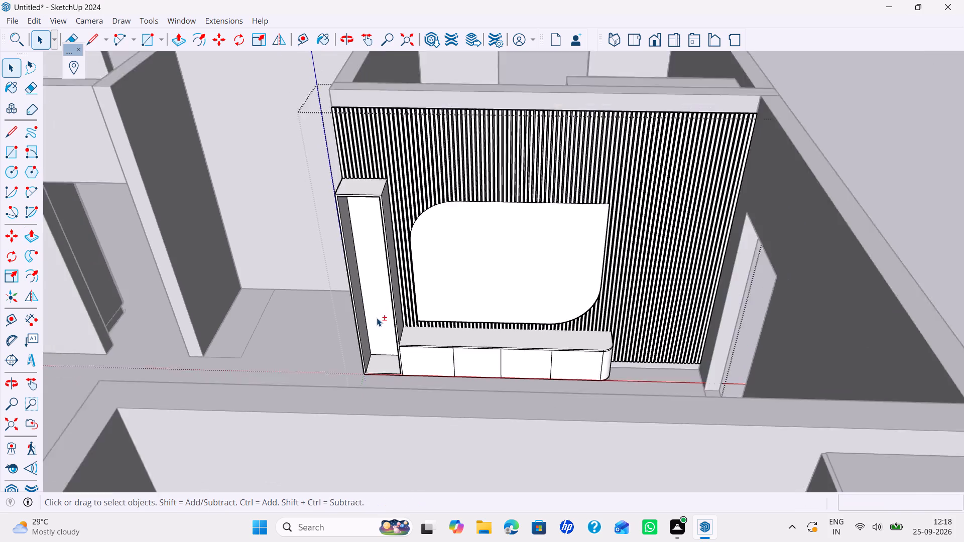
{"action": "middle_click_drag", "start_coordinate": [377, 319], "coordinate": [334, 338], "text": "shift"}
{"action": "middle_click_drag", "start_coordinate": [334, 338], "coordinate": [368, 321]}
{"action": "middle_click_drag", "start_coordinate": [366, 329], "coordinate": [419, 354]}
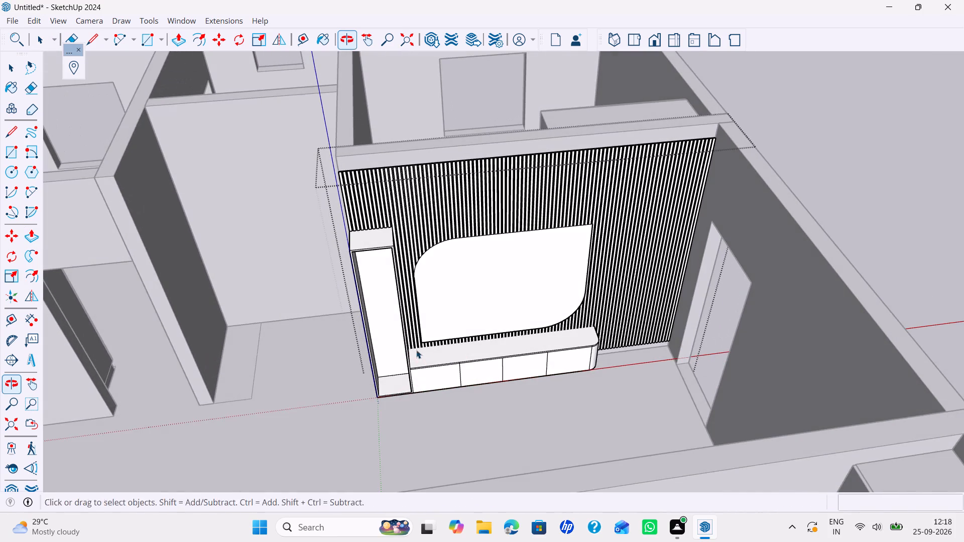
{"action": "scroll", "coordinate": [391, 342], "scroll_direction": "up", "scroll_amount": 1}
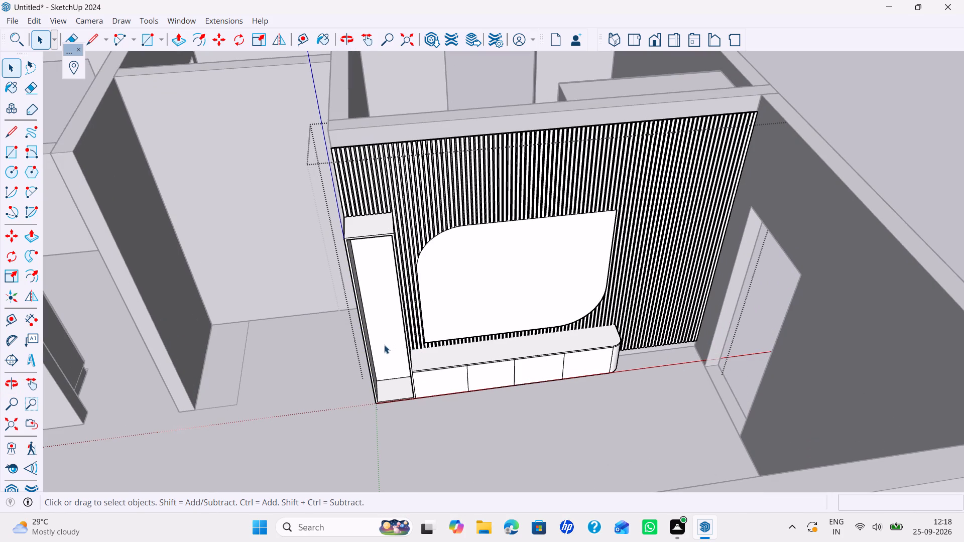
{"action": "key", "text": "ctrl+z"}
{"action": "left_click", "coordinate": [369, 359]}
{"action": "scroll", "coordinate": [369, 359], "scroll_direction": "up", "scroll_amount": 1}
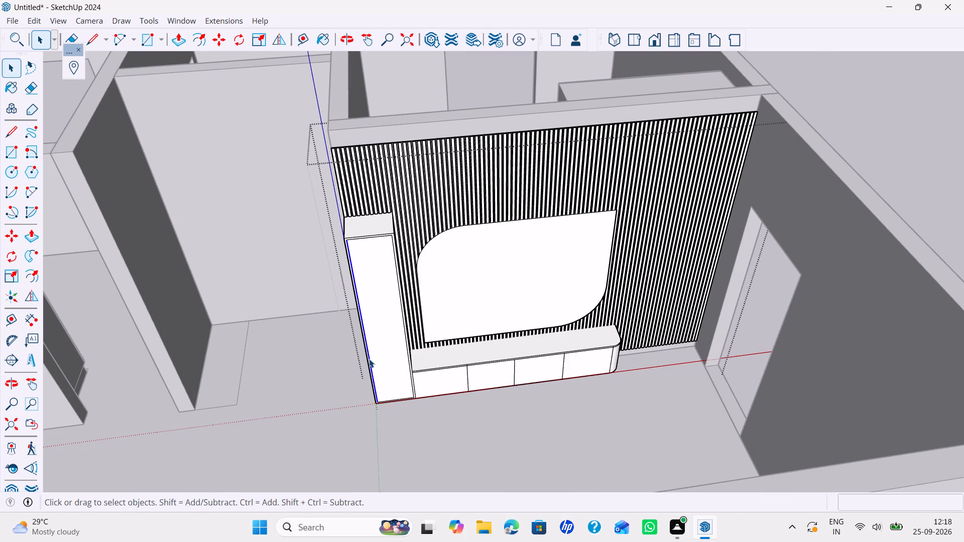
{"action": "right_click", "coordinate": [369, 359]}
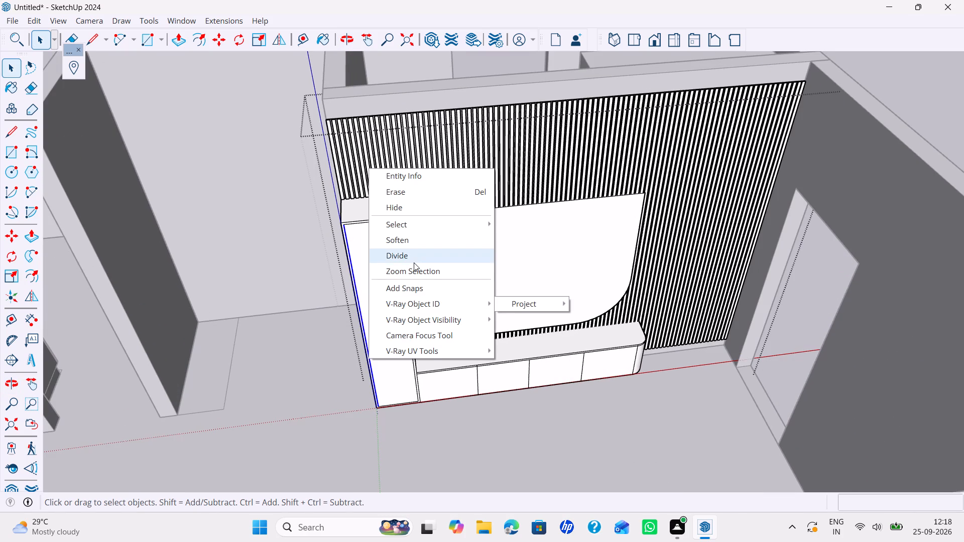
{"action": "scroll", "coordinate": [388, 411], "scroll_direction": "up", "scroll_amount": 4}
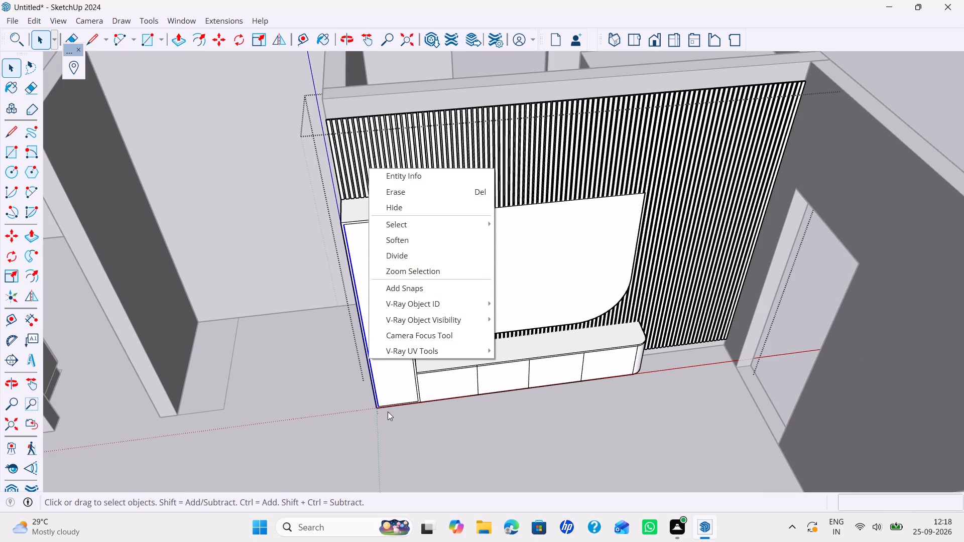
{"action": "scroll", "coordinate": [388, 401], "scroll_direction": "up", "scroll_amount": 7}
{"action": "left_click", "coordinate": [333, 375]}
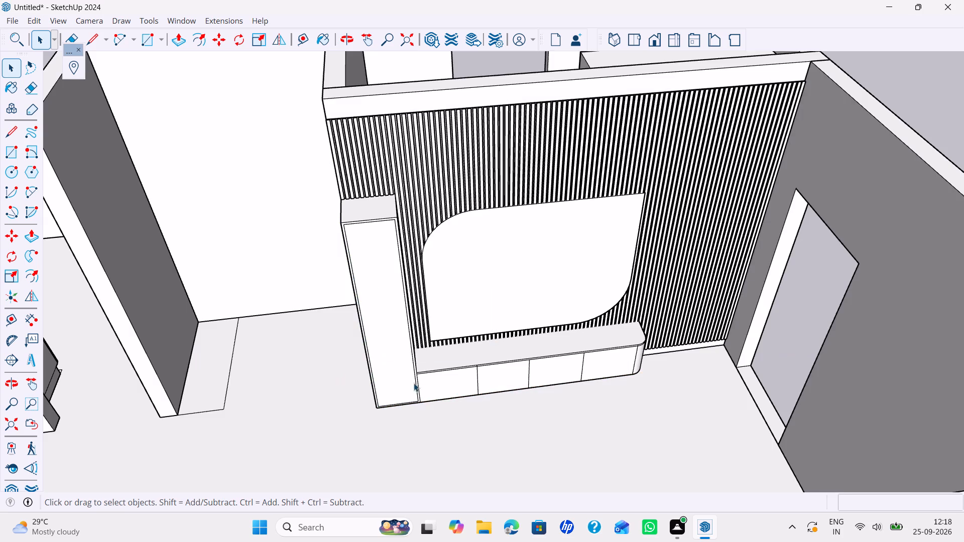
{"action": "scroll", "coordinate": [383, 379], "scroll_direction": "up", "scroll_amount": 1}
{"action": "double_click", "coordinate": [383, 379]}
Copy the two bottom edges of the tall unit's front frame straight up along the blue axis to its top corner.
{"action": "scroll", "coordinate": [386, 393], "scroll_direction": "up", "scroll_amount": 7}
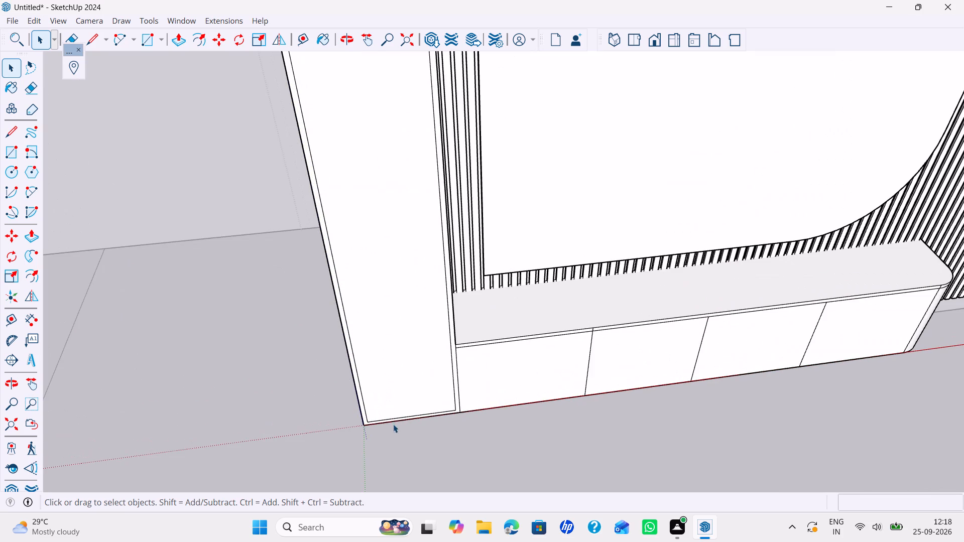
{"action": "left_click", "coordinate": [393, 418]}
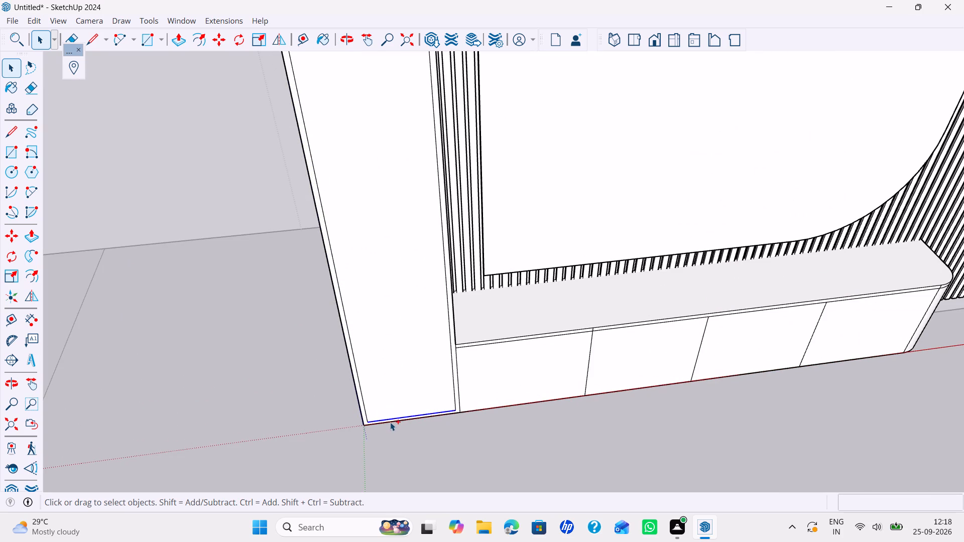
{"action": "left_click", "coordinate": [390, 422], "text": "ctrl"}
{"action": "key", "text": "m"}
{"action": "scroll", "coordinate": [391, 440], "scroll_direction": "up", "scroll_amount": 7}
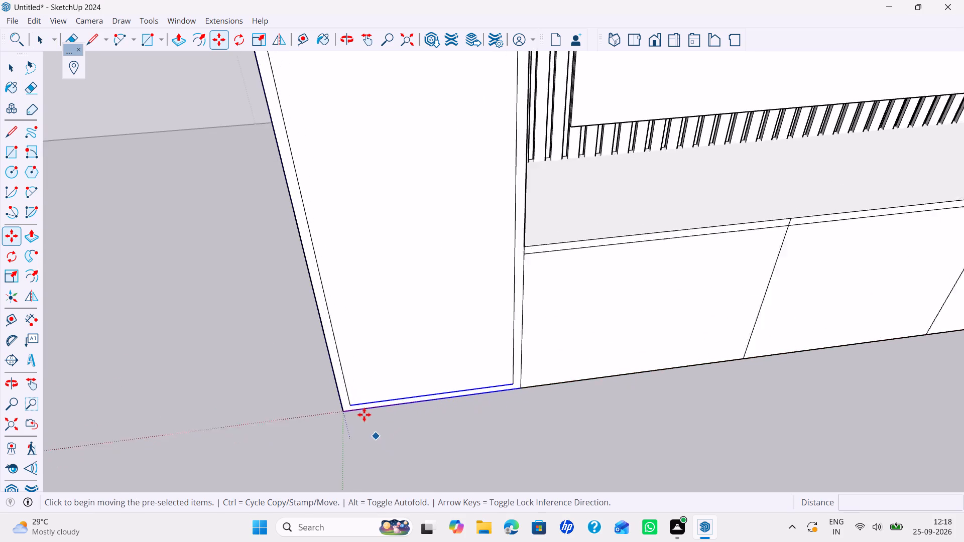
{"action": "scroll", "coordinate": [355, 403], "scroll_direction": "up", "scroll_amount": 6}
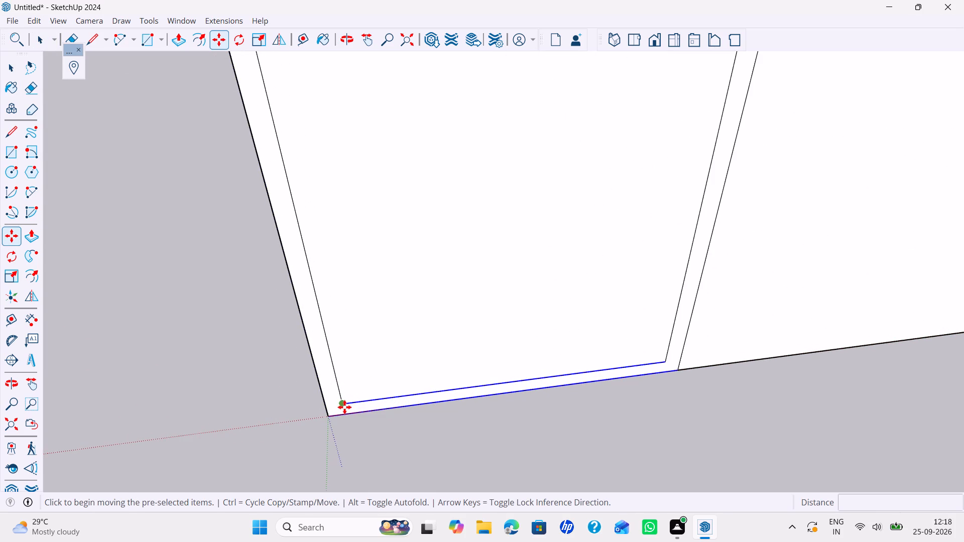
{"action": "left_click", "coordinate": [344, 407]}
{"action": "scroll", "coordinate": [338, 337], "scroll_direction": "down", "scroll_amount": 18}
{"action": "middle_click_drag", "start_coordinate": [325, 319], "coordinate": [357, 421], "text": "shift"}
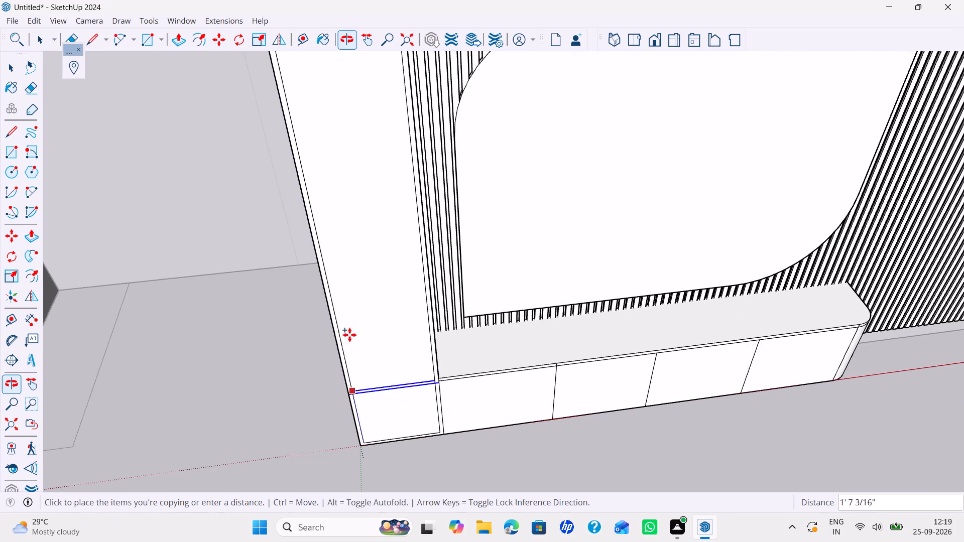
{"action": "scroll", "coordinate": [343, 318], "scroll_direction": "down", "scroll_amount": 6}
{"action": "middle_click_drag", "start_coordinate": [341, 317], "coordinate": [405, 457], "text": "shift"}
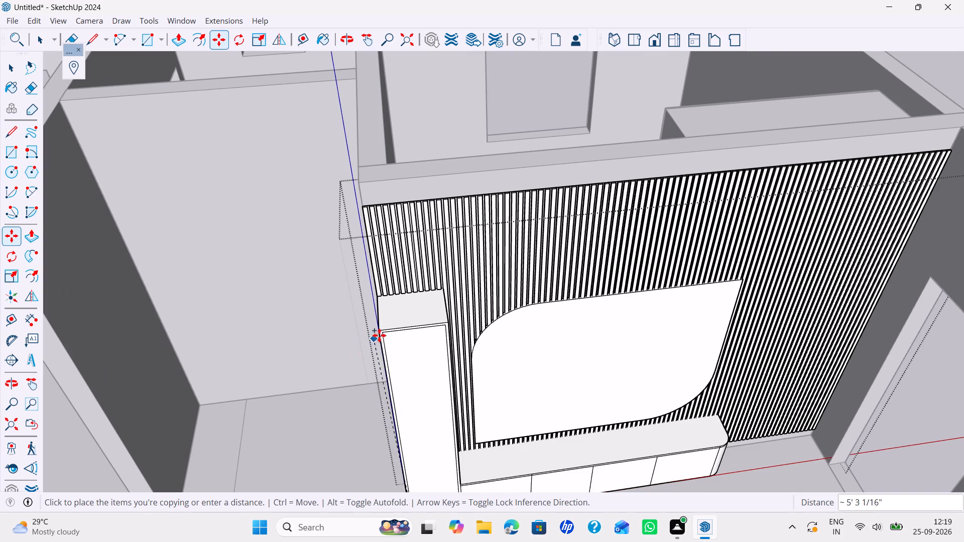
{"action": "key", "text": "Up"}
{"action": "scroll", "coordinate": [386, 330], "scroll_direction": "up", "scroll_amount": 2}
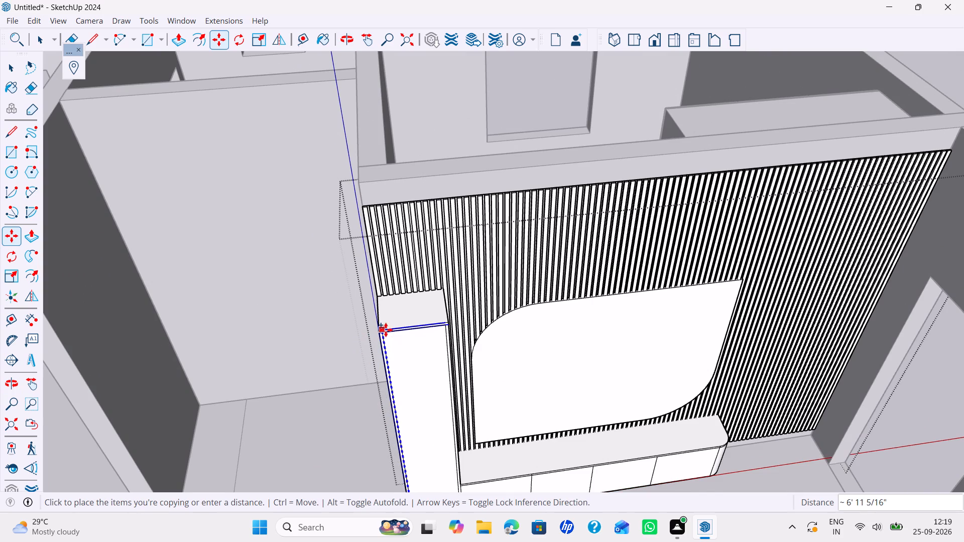
{"action": "scroll", "coordinate": [386, 330], "scroll_direction": "up", "scroll_amount": 11}
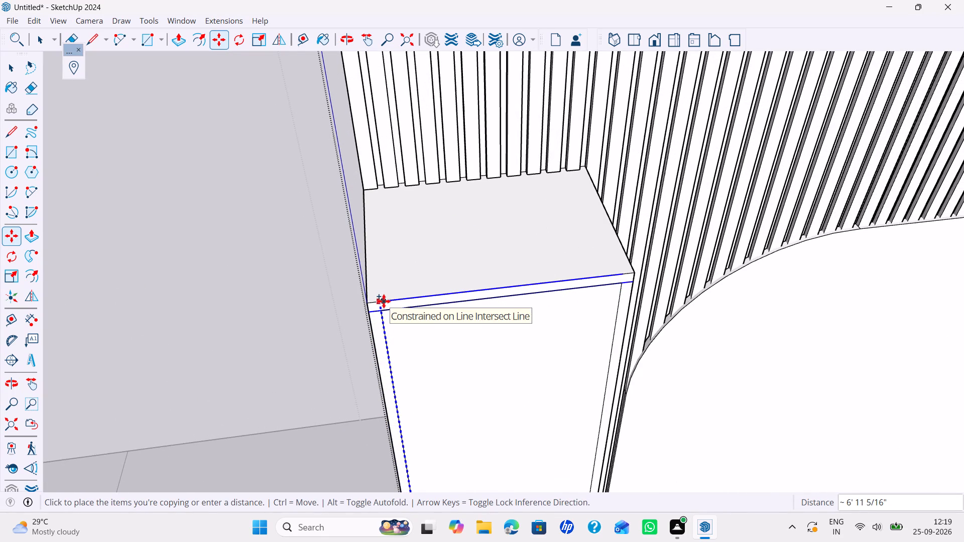
Place the copied horizontal shelf lines at the tall cabinet's top edge and divide the distance into six equal spacings with /6.
{"action": "left_click", "coordinate": [383, 301]}
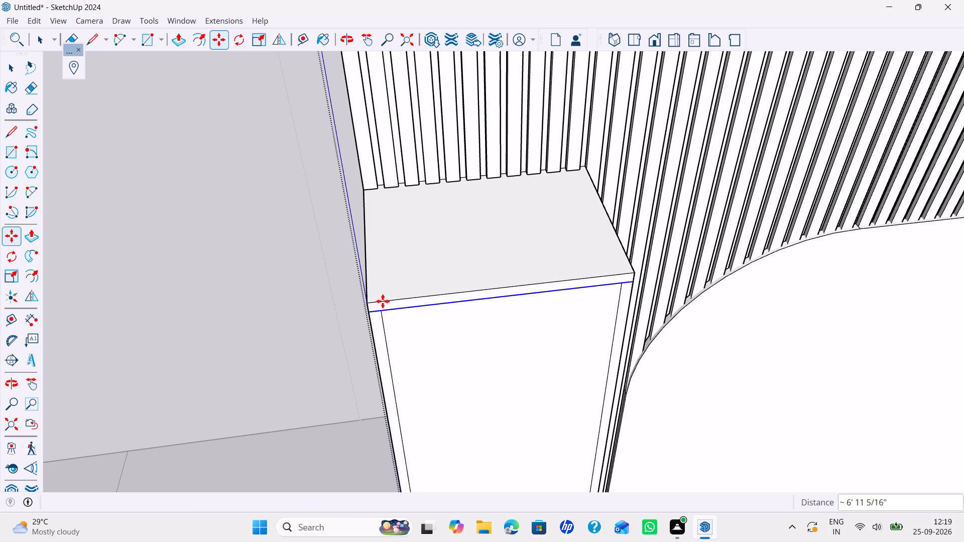
{"action": "key", "text": "slash"}
{"action": "key", "text": "6"}
{"action": "key", "text": "Return"}
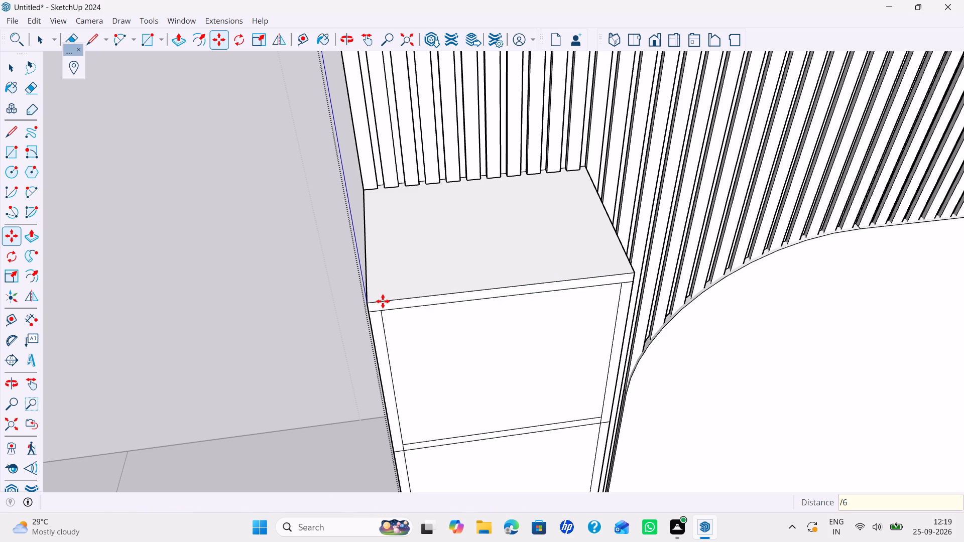
Measure the height of the tall cabinet's top compartment with the Tape Measure.
{"action": "scroll", "coordinate": [383, 301], "scroll_direction": "down", "scroll_amount": 6}
{"action": "scroll", "coordinate": [428, 387], "scroll_direction": "down", "scroll_amount": 8}
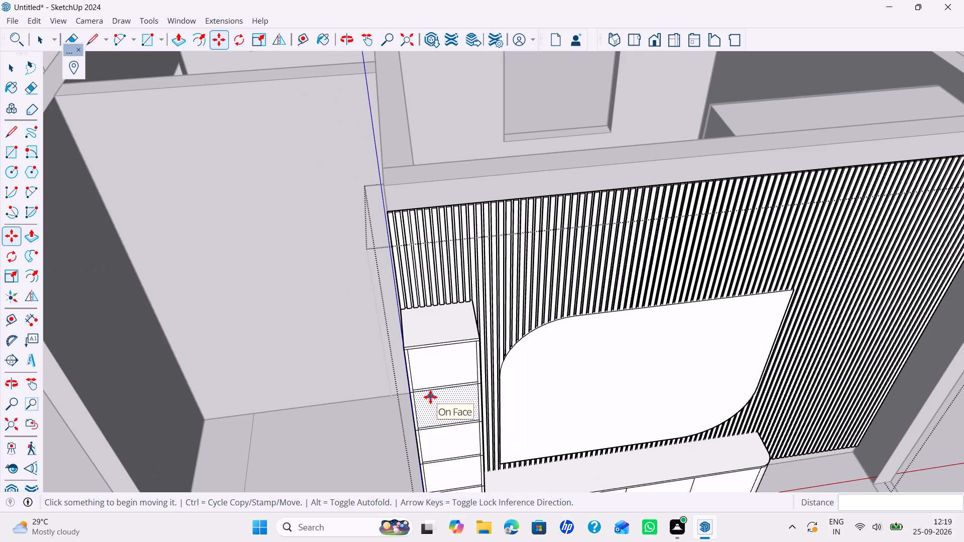
{"action": "scroll", "coordinate": [427, 396], "scroll_direction": "down", "scroll_amount": 7}
{"action": "middle_click_drag", "start_coordinate": [435, 418], "coordinate": [400, 371]}
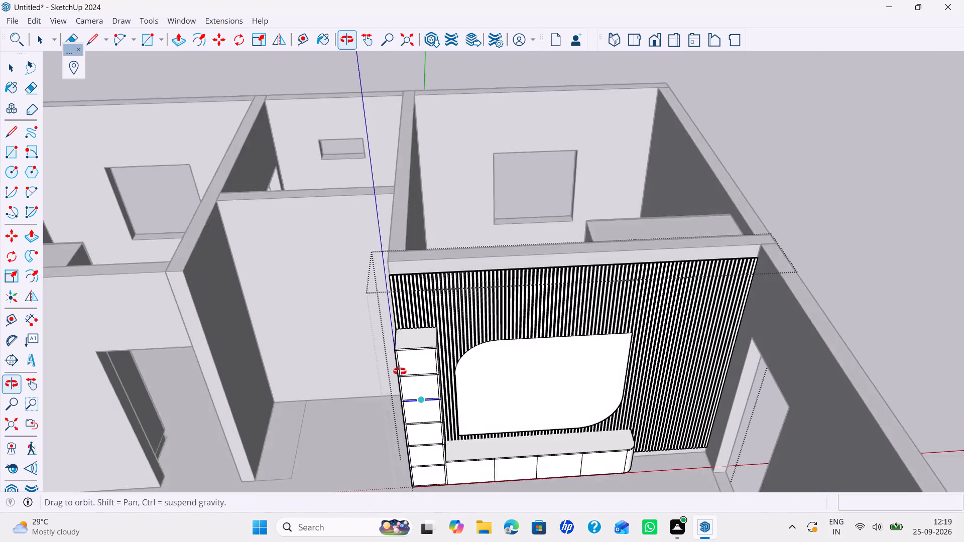
{"action": "middle_click_drag", "start_coordinate": [400, 371], "coordinate": [397, 360]}
{"action": "key", "text": "t"}
{"action": "scroll", "coordinate": [409, 322], "scroll_direction": "up", "scroll_amount": 3}
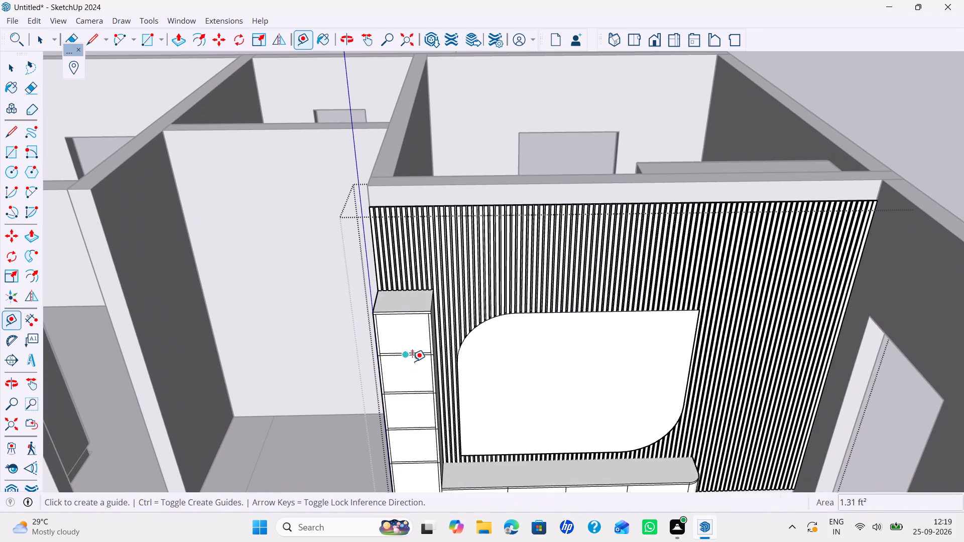
{"action": "left_click", "coordinate": [412, 350]}
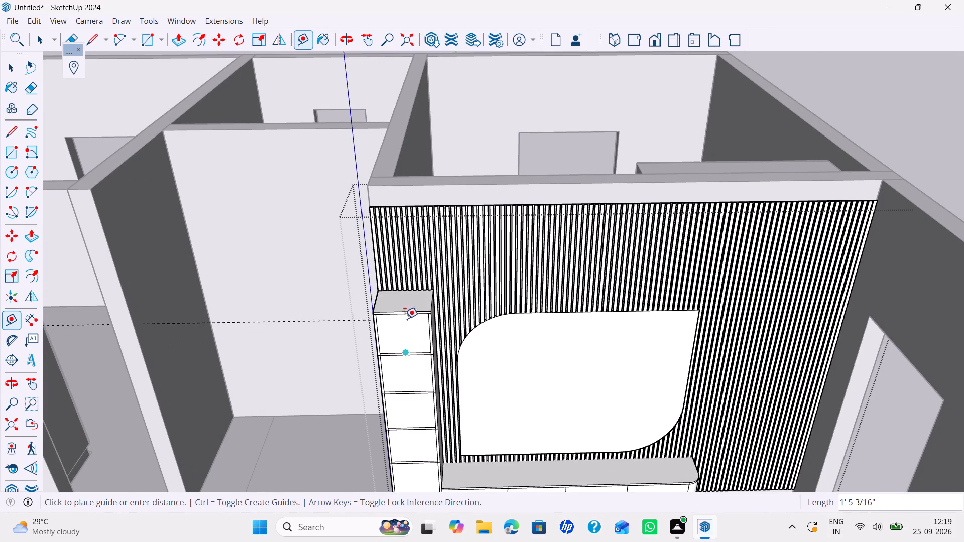
{"action": "scroll", "coordinate": [406, 316], "scroll_direction": "up", "scroll_amount": 2}
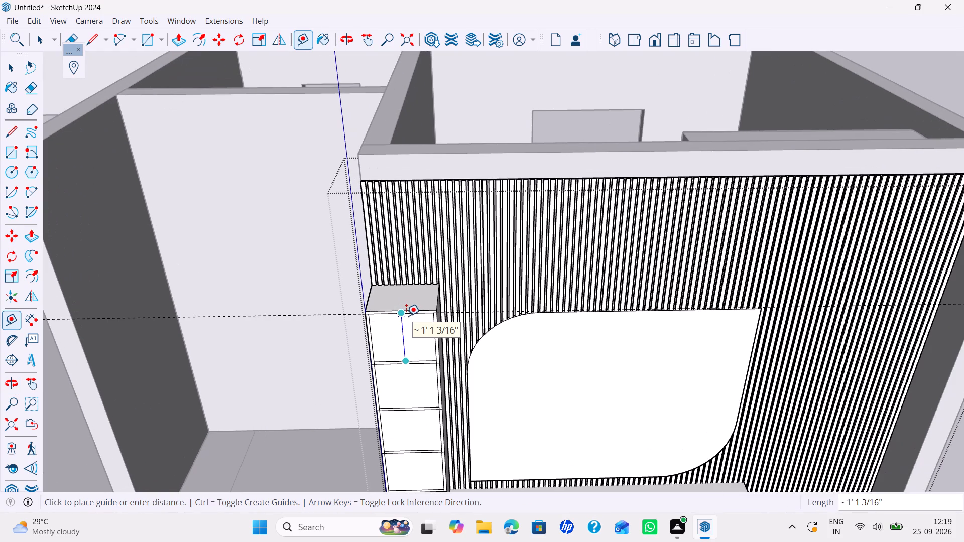
{"action": "key", "text": "Escape"}
{"action": "key", "text": "space"}
{"action": "scroll", "coordinate": [418, 329], "scroll_direction": "down", "scroll_amount": 6}
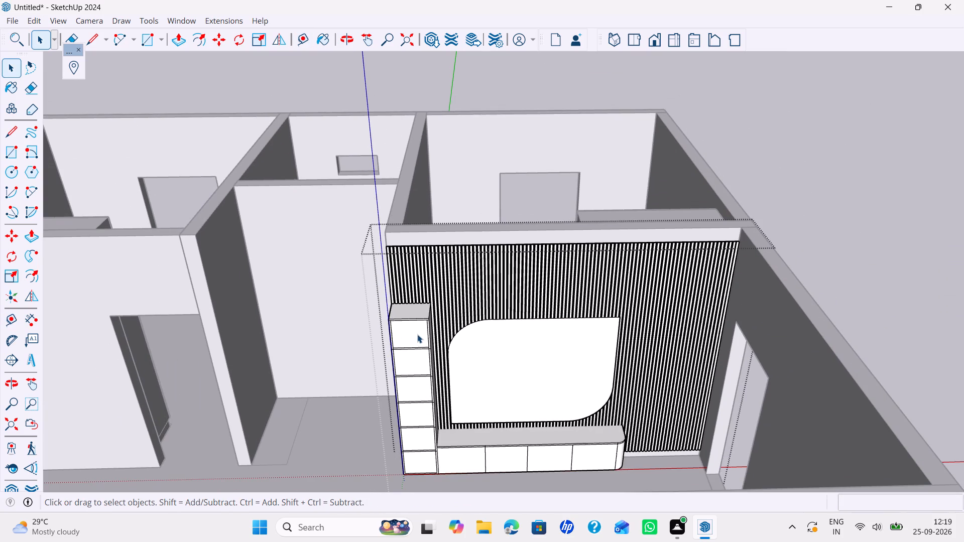
Erase the short line ends crossing both side panels at the two uppermost intermediate shelves of the tall cabinet.
{"action": "key", "text": "e"}
{"action": "scroll", "coordinate": [381, 365], "scroll_direction": "up", "scroll_amount": 3}
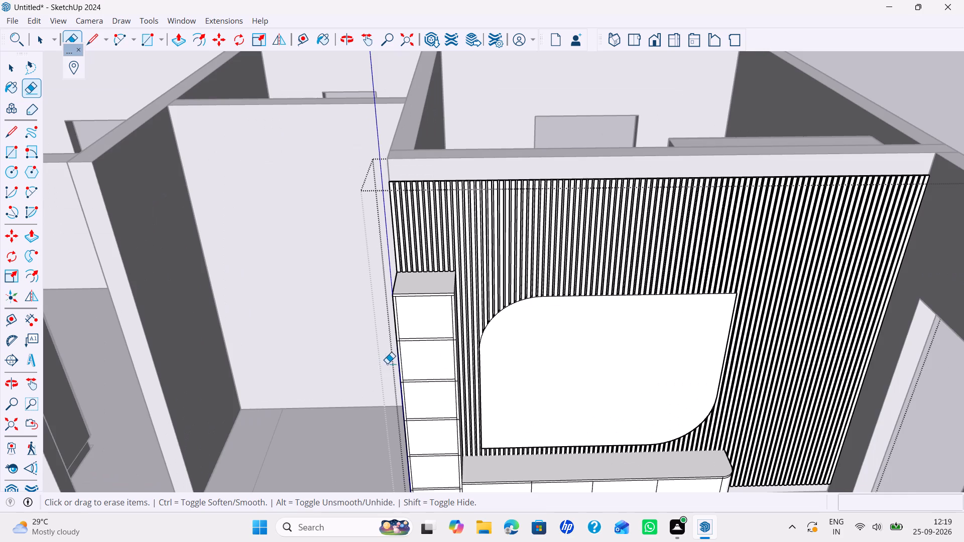
{"action": "scroll", "coordinate": [400, 349], "scroll_direction": "up", "scroll_amount": 13}
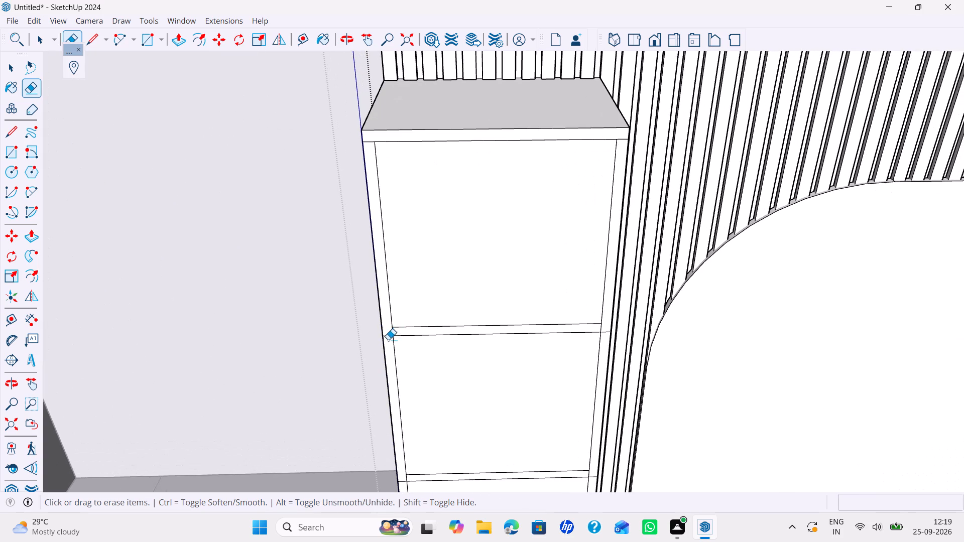
{"action": "left_click", "coordinate": [388, 336]}
{"action": "scroll", "coordinate": [424, 382], "scroll_direction": "down", "scroll_amount": 6}
{"action": "middle_click_drag", "start_coordinate": [428, 394], "coordinate": [425, 259], "text": "shift"}
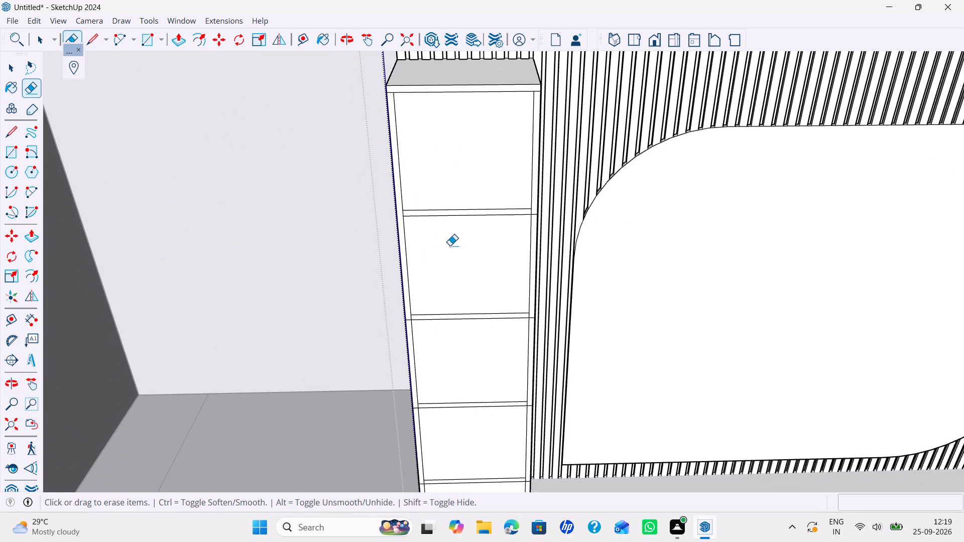
{"action": "scroll", "coordinate": [540, 215], "scroll_direction": "up", "scroll_amount": 3}
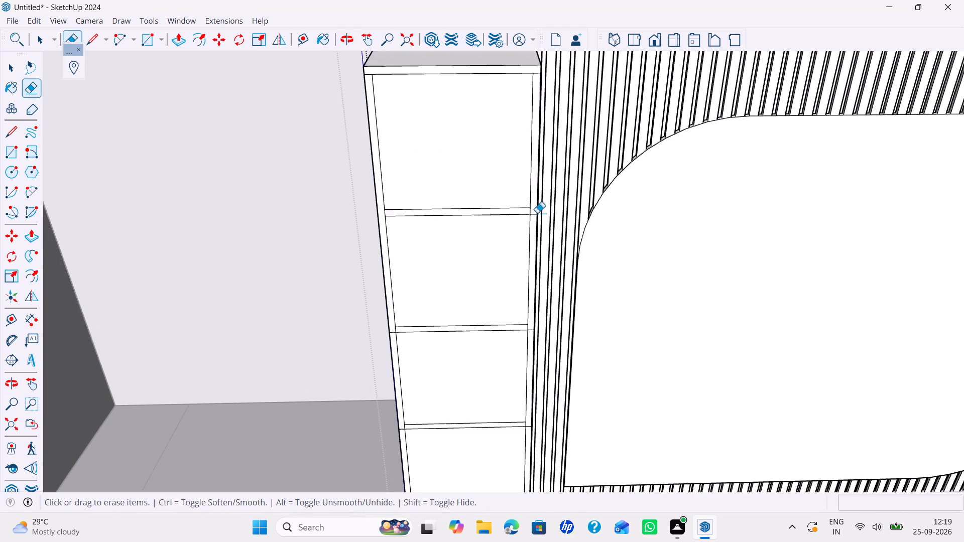
{"action": "left_click", "coordinate": [533, 215]}
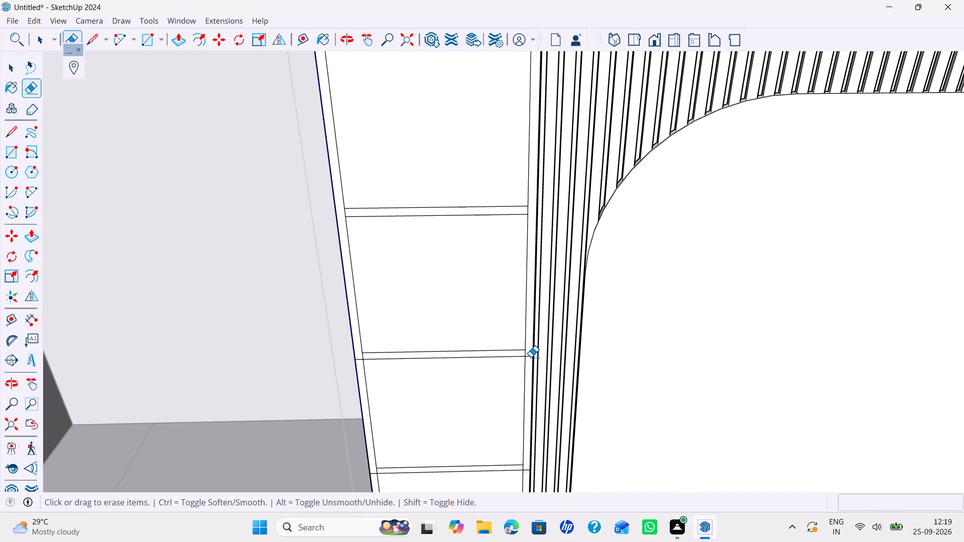
{"action": "scroll", "coordinate": [531, 357], "scroll_direction": "up", "scroll_amount": 1}
{"action": "left_click", "coordinate": [531, 357]}
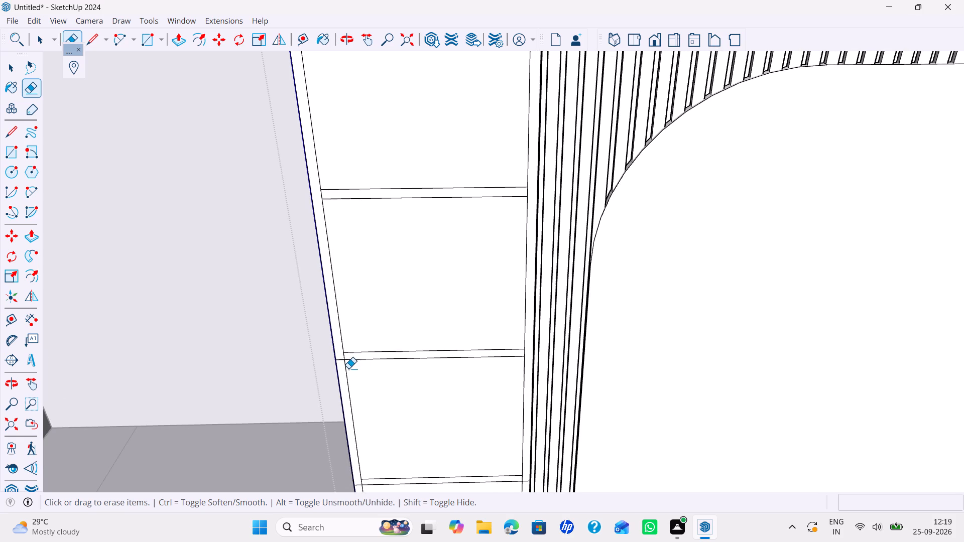
{"action": "left_click", "coordinate": [340, 360]}
Erase the short line ends crossing both side panels at the third and fourth intermediate shelves from the top.
{"action": "scroll", "coordinate": [366, 387], "scroll_direction": "down", "scroll_amount": 3}
{"action": "middle_click_drag", "start_coordinate": [385, 399], "coordinate": [387, 279]}
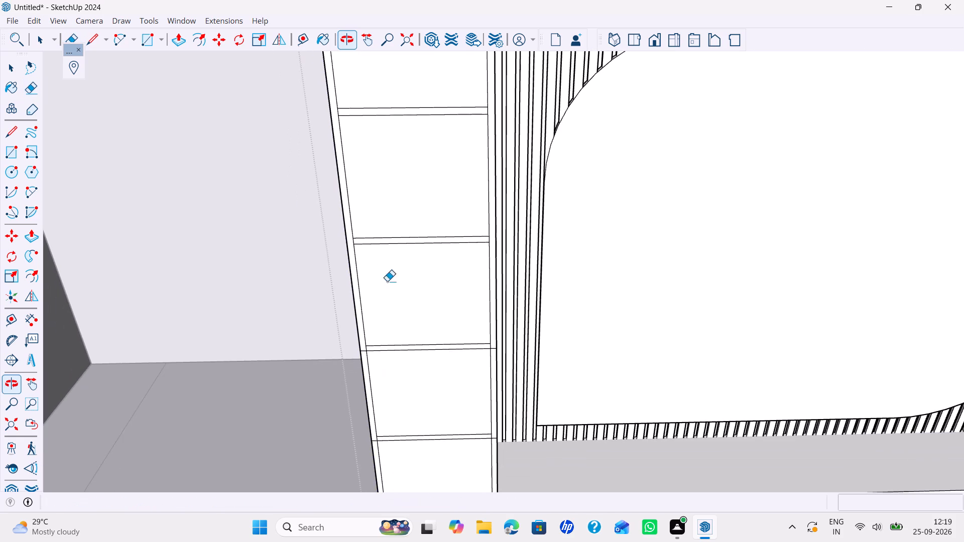
{"action": "middle_click_drag", "start_coordinate": [369, 338], "coordinate": [370, 278]}
{"action": "scroll", "coordinate": [357, 215], "scroll_direction": "up", "scroll_amount": 3}
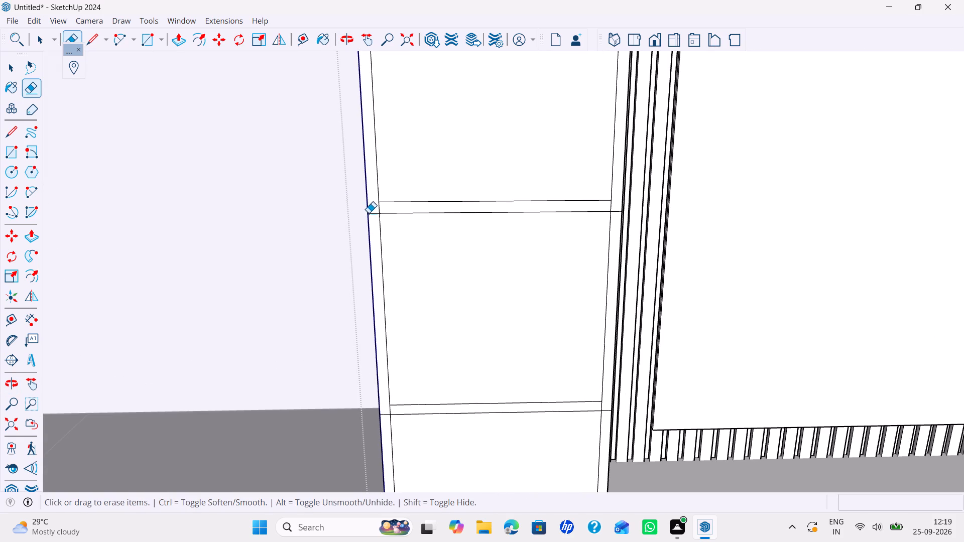
{"action": "left_click", "coordinate": [374, 213]}
{"action": "left_click", "coordinate": [616, 211]}
{"action": "scroll", "coordinate": [573, 299], "scroll_direction": "down", "scroll_amount": 2}
{"action": "middle_click_drag", "start_coordinate": [569, 305], "coordinate": [522, 214], "text": "shift"}
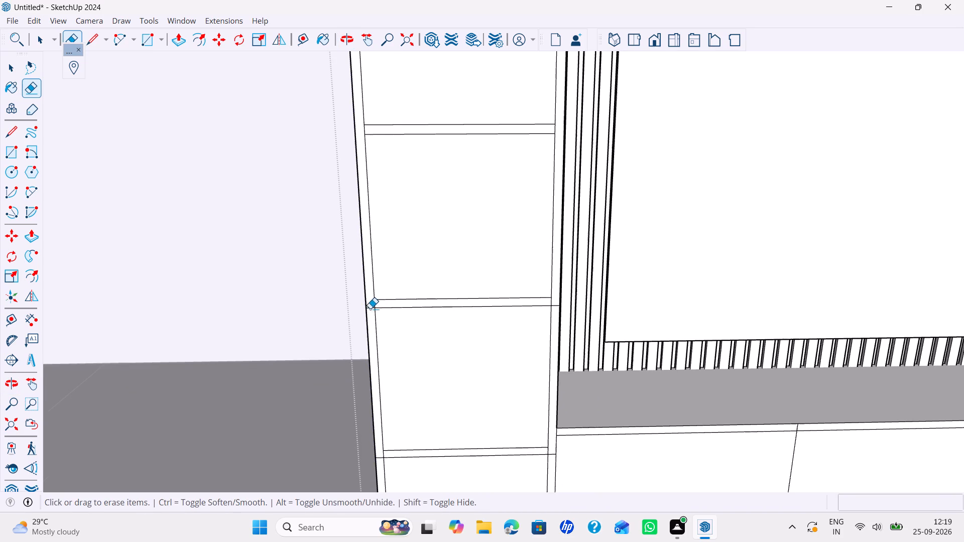
{"action": "left_click", "coordinate": [370, 309]}
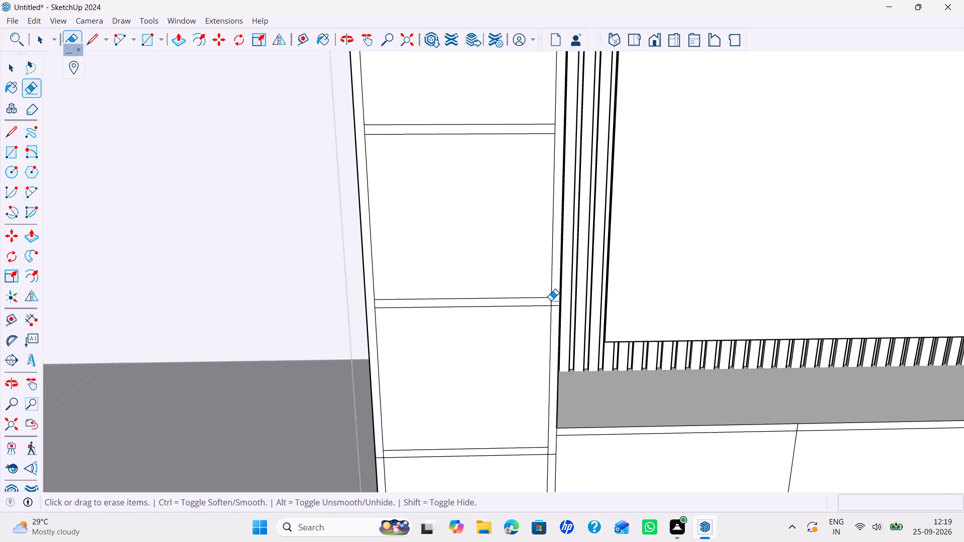
{"action": "left_click", "coordinate": [554, 306]}
Erase the short line ends crossing both side panels at the lowest intermediate shelf.
{"action": "scroll", "coordinate": [500, 332], "scroll_direction": "down", "scroll_amount": 4}
{"action": "middle_click_drag", "start_coordinate": [492, 341], "coordinate": [479, 292]}
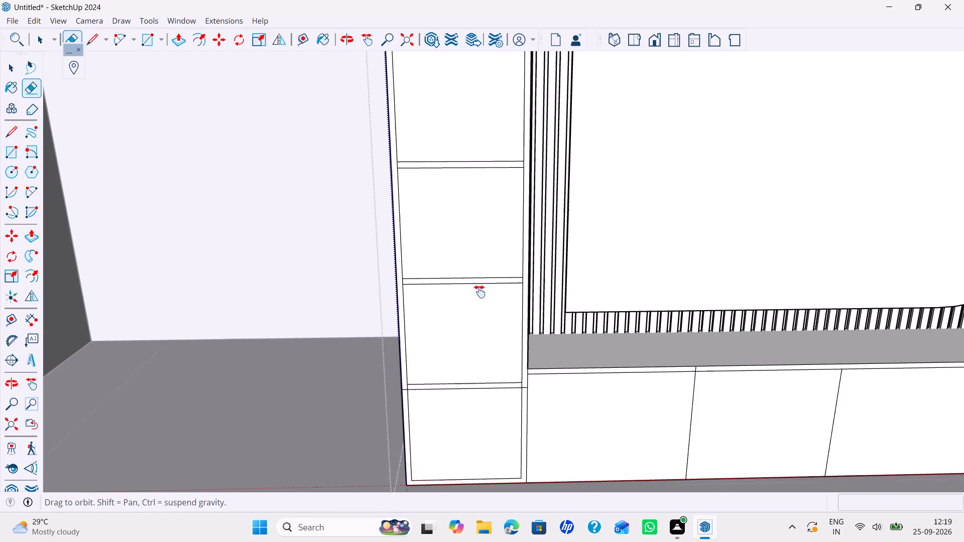
{"action": "middle_click_drag", "start_coordinate": [479, 292], "coordinate": [474, 245]}
{"action": "scroll", "coordinate": [415, 339], "scroll_direction": "up", "scroll_amount": 5}
{"action": "left_click", "coordinate": [394, 324]}
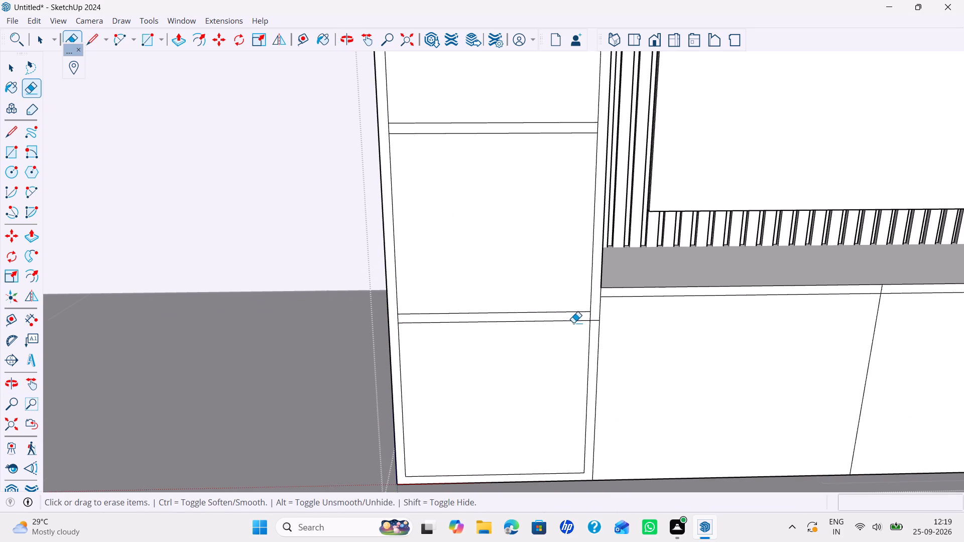
{"action": "left_click", "coordinate": [594, 323]}
{"action": "left_click", "coordinate": [595, 315]}
{"action": "key", "text": "space"}
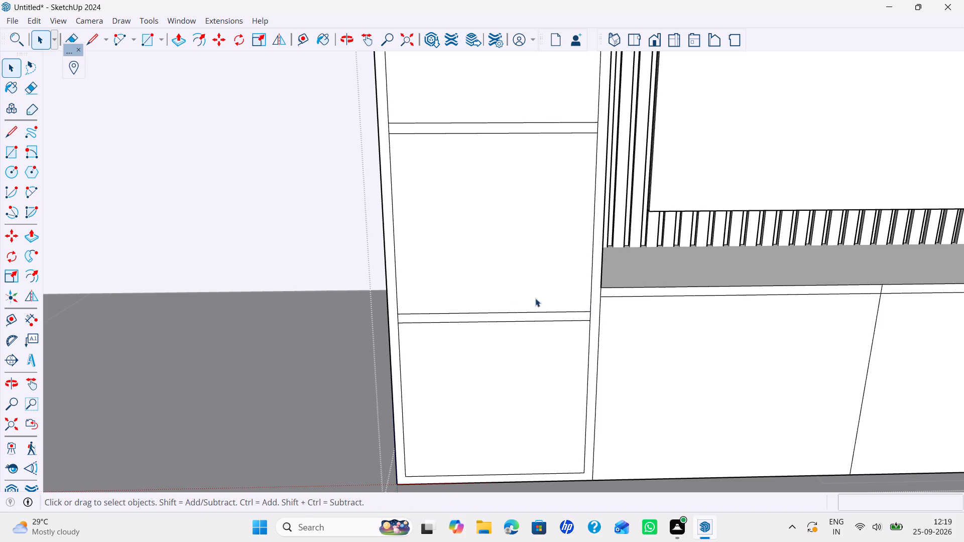
Push the bottom compartment face of the tall cabinet inward 11".
{"action": "scroll", "coordinate": [495, 270], "scroll_direction": "down", "scroll_amount": 2}
{"action": "middle_click_drag", "start_coordinate": [495, 268], "coordinate": [485, 330]}
{"action": "scroll", "coordinate": [485, 330], "scroll_direction": "down", "scroll_amount": 3}
{"action": "middle_click", "coordinate": [485, 330], "text": "shift"}
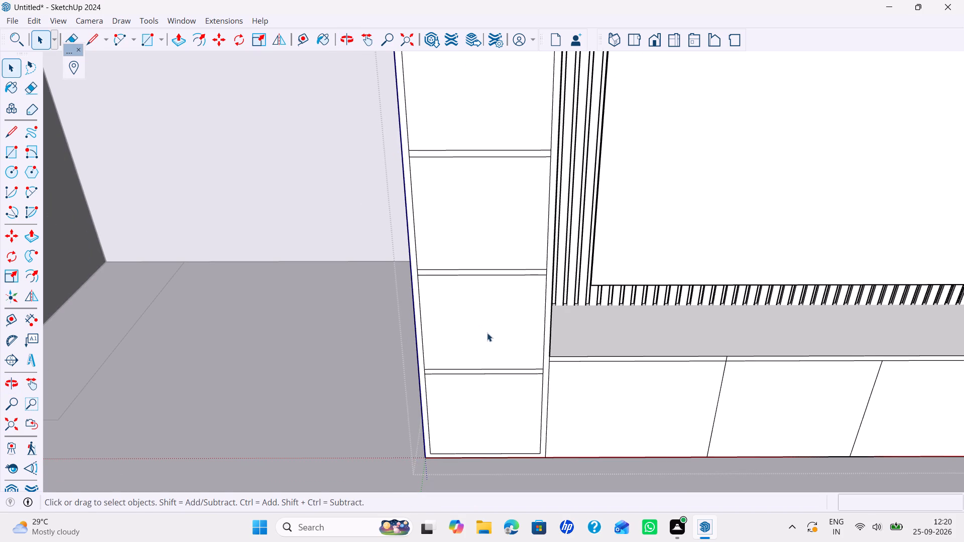
{"action": "key", "text": "p"}
{"action": "left_click", "coordinate": [449, 415]}
{"action": "type", "text": "11\""}
{"action": "key", "text": "Return"}
Repeat the 11" push on the remaining five compartment faces, working from the second-lowest up to the top one.
{"action": "double_click", "coordinate": [455, 359]}
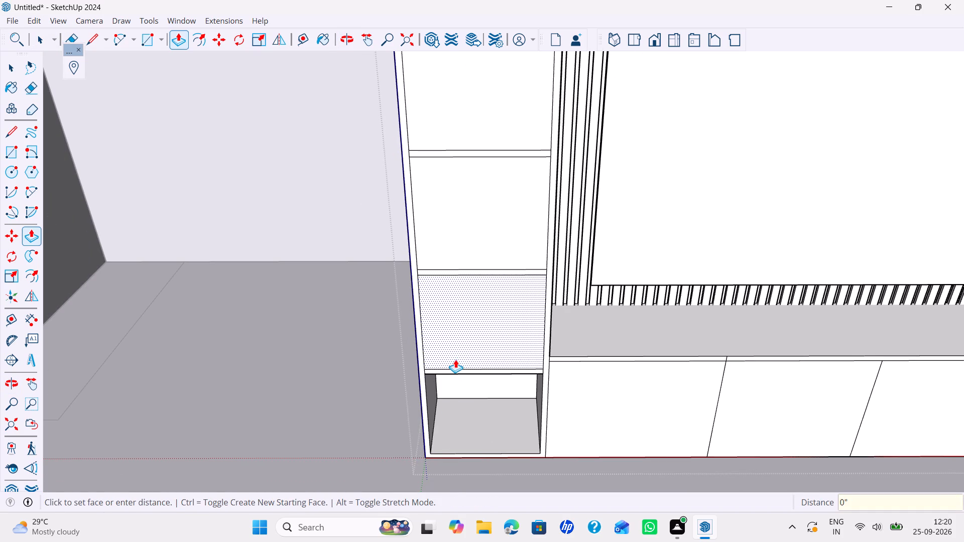
{"action": "double_click", "coordinate": [478, 230]}
{"action": "middle_click_drag", "start_coordinate": [478, 230], "coordinate": [467, 359], "text": "shift"}
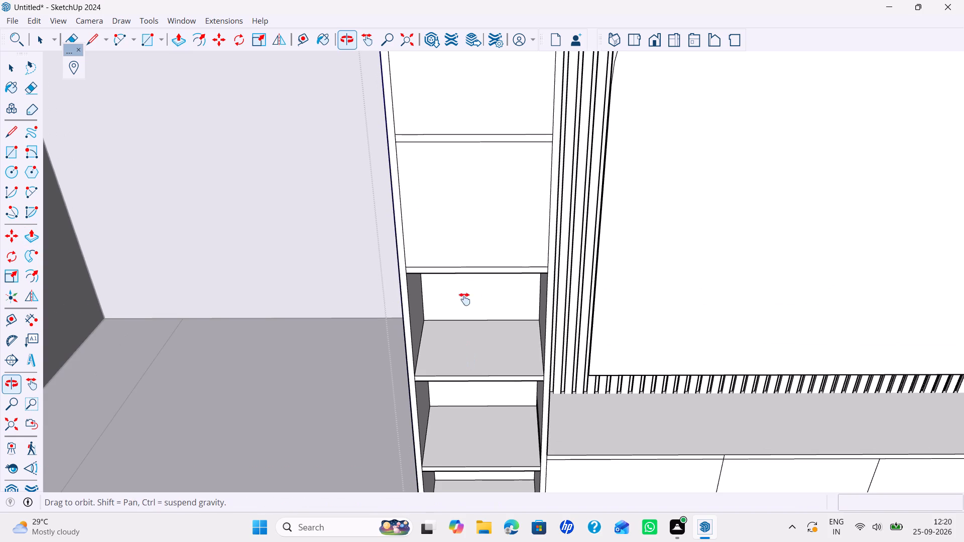
{"action": "double_click", "coordinate": [477, 236]}
{"action": "middle_click_drag", "start_coordinate": [478, 235], "coordinate": [478, 246]}
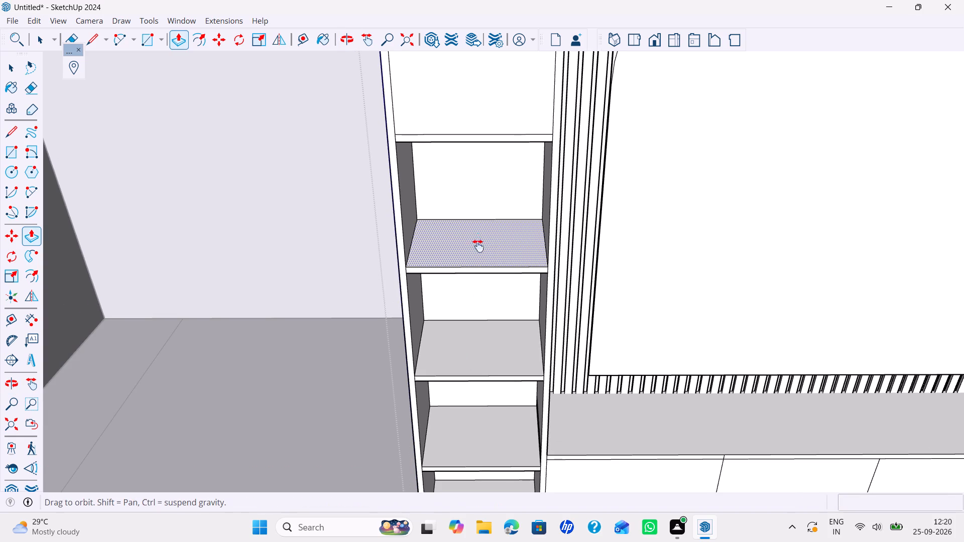
{"action": "middle_click_drag", "start_coordinate": [478, 246], "coordinate": [458, 383]}
{"action": "double_click", "coordinate": [462, 278]}
{"action": "middle_click_drag", "start_coordinate": [461, 274], "coordinate": [466, 377], "text": "shift"}
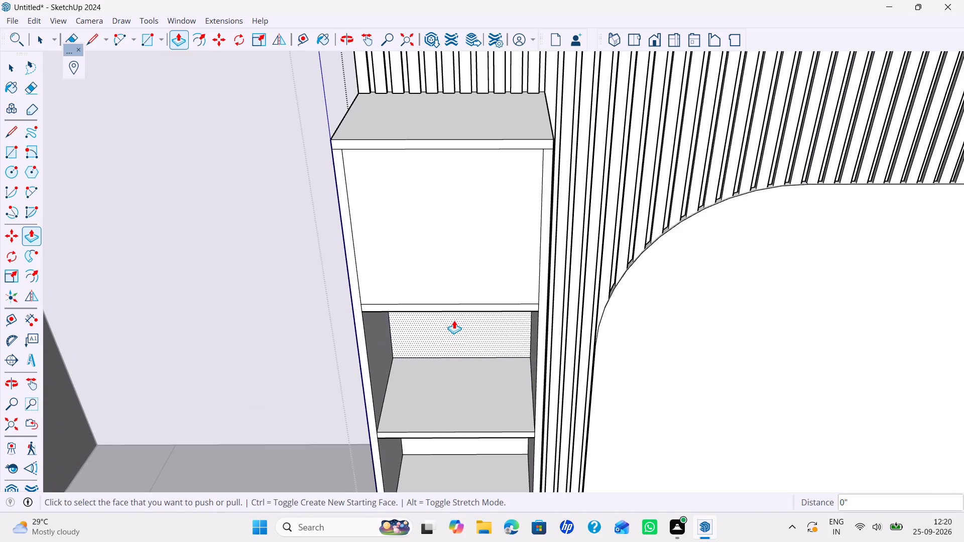
{"action": "double_click", "coordinate": [469, 284]}
{"action": "key", "text": "space"}
Erase the short line ends where the top panel meets both side panels of the tall shelf unit.
{"action": "scroll", "coordinate": [469, 284], "scroll_direction": "up", "scroll_amount": 1}
{"action": "scroll", "coordinate": [479, 298], "scroll_direction": "down", "scroll_amount": 6}
{"action": "middle_click_drag", "start_coordinate": [483, 327], "coordinate": [471, 327], "text": "shift"}
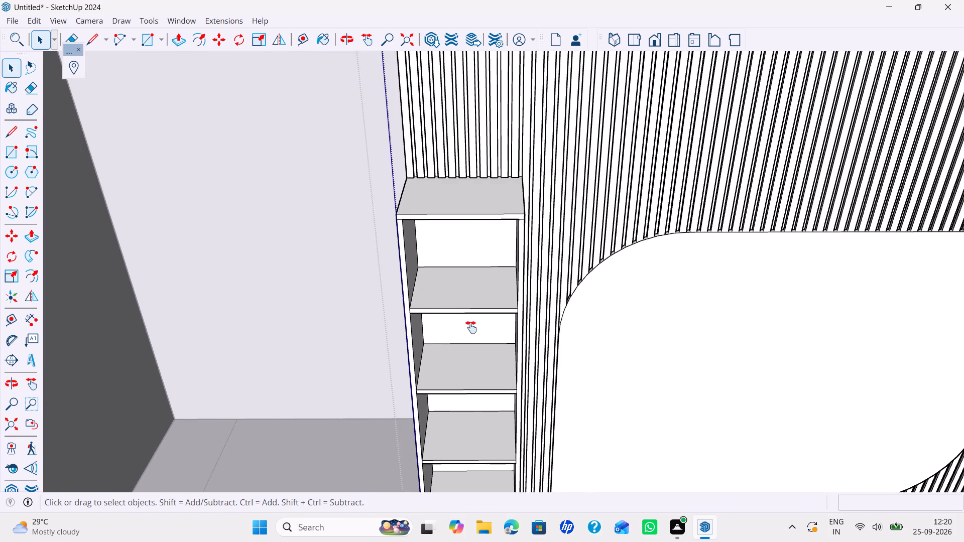
{"action": "middle_click_drag", "start_coordinate": [471, 327], "coordinate": [462, 326], "text": "shift"}
{"action": "middle_click_drag", "start_coordinate": [462, 326], "coordinate": [463, 310]}
{"action": "key", "text": "e"}
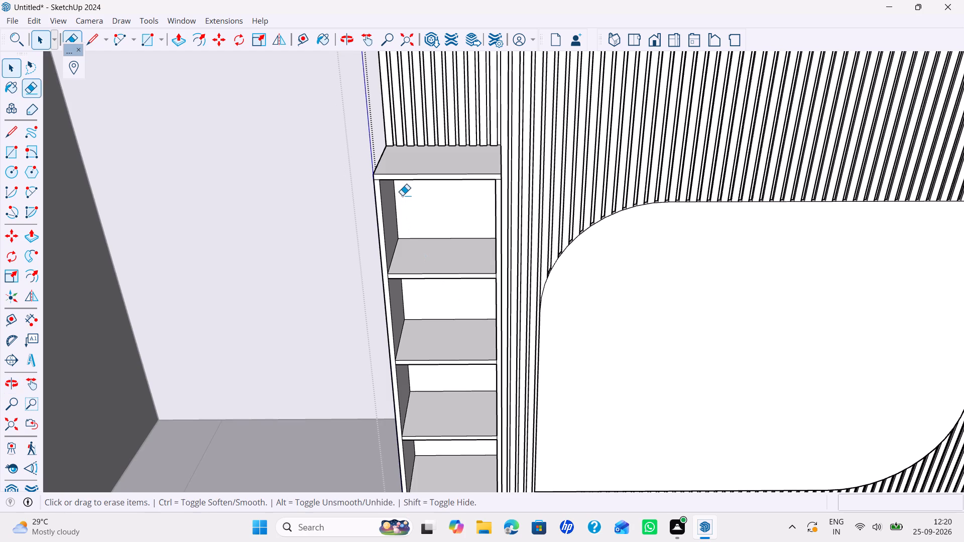
{"action": "scroll", "coordinate": [402, 195], "scroll_direction": "up", "scroll_amount": 8}
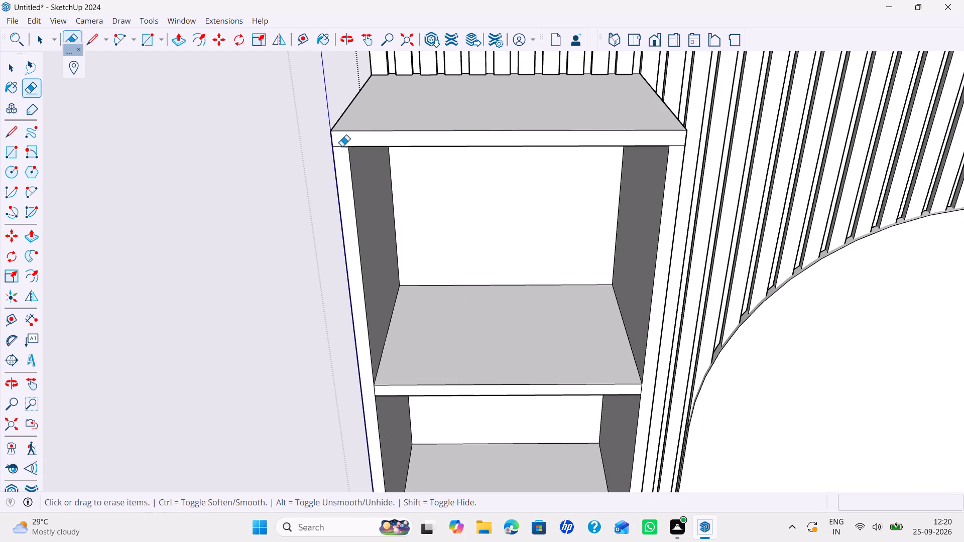
{"action": "left_click", "coordinate": [342, 146]}
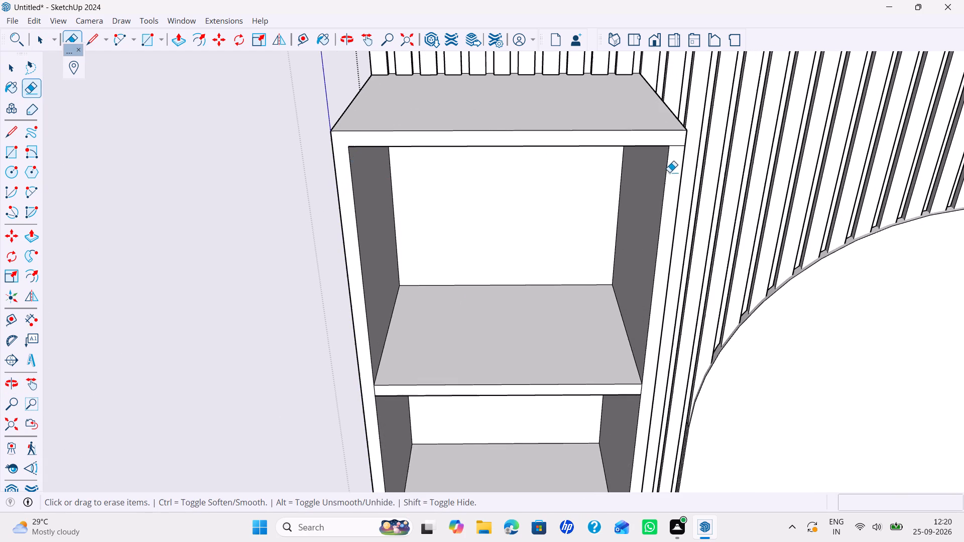
{"action": "left_click", "coordinate": [678, 146]}
{"action": "key", "text": "space"}
Start a new group inside the tall shelf unit's group for the front door frame.
{"action": "scroll", "coordinate": [565, 223], "scroll_direction": "down", "scroll_amount": 13}
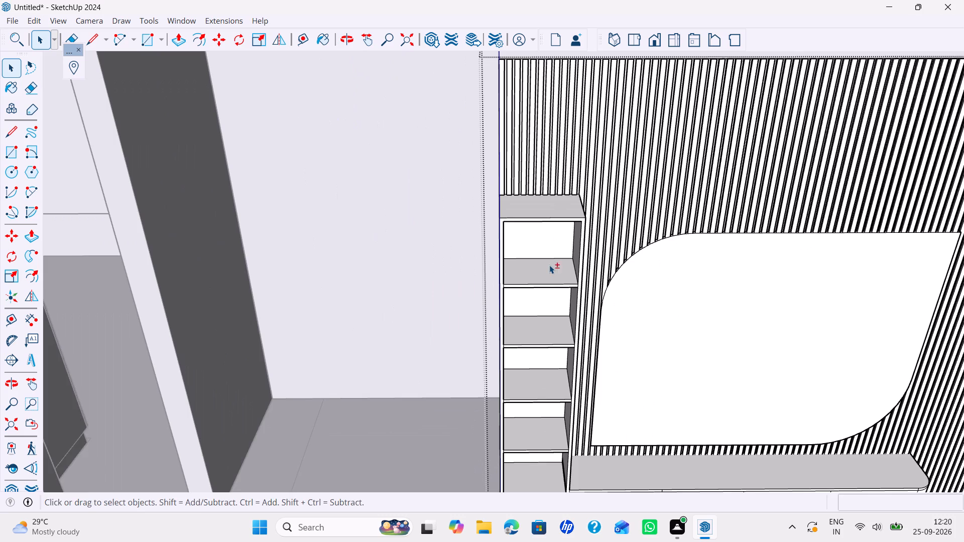
{"action": "middle_click_drag", "start_coordinate": [549, 265], "coordinate": [436, 201], "text": "shift"}
{"action": "middle_click_drag", "start_coordinate": [459, 212], "coordinate": [459, 265]}
{"action": "middle_click_drag", "start_coordinate": [459, 265], "coordinate": [456, 236], "text": "shift"}
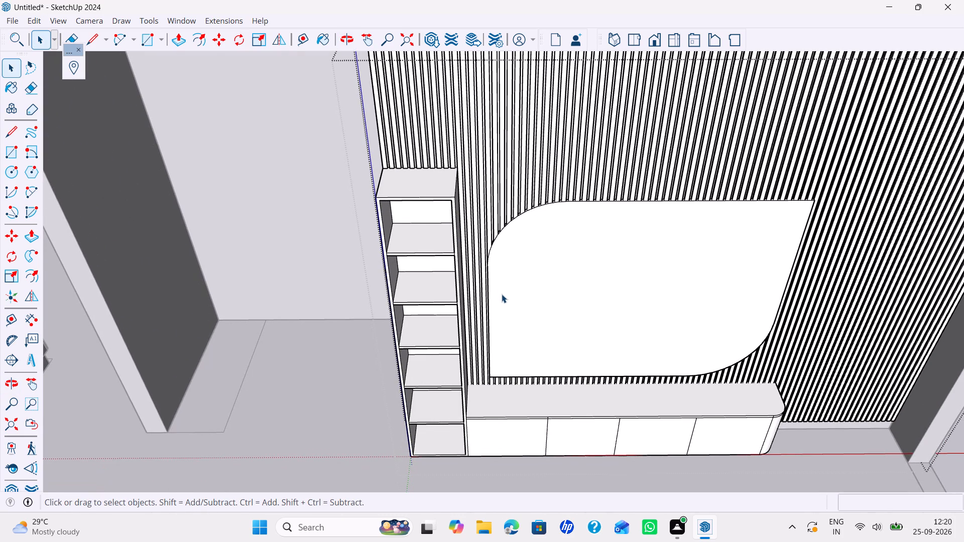
{"action": "right_click", "coordinate": [393, 383]}
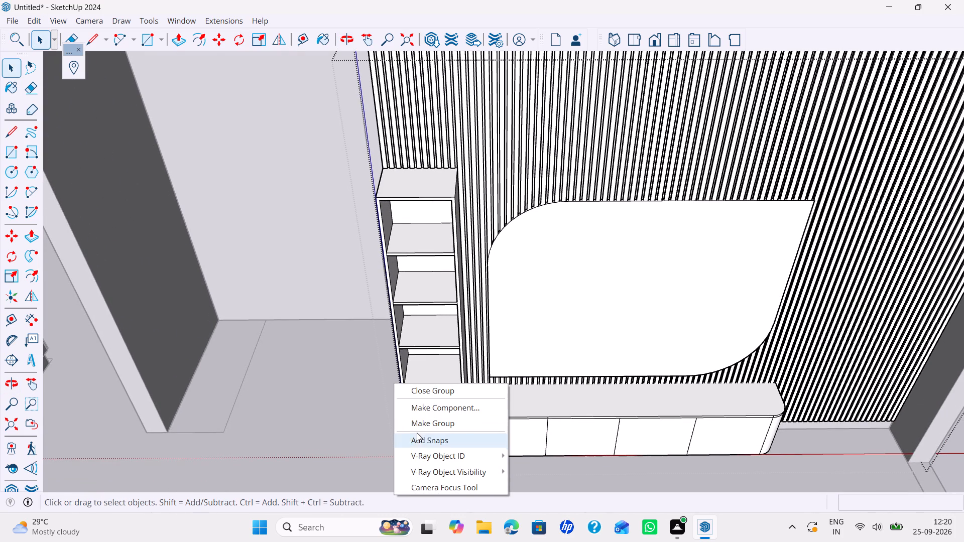
{"action": "left_click", "coordinate": [417, 424]}
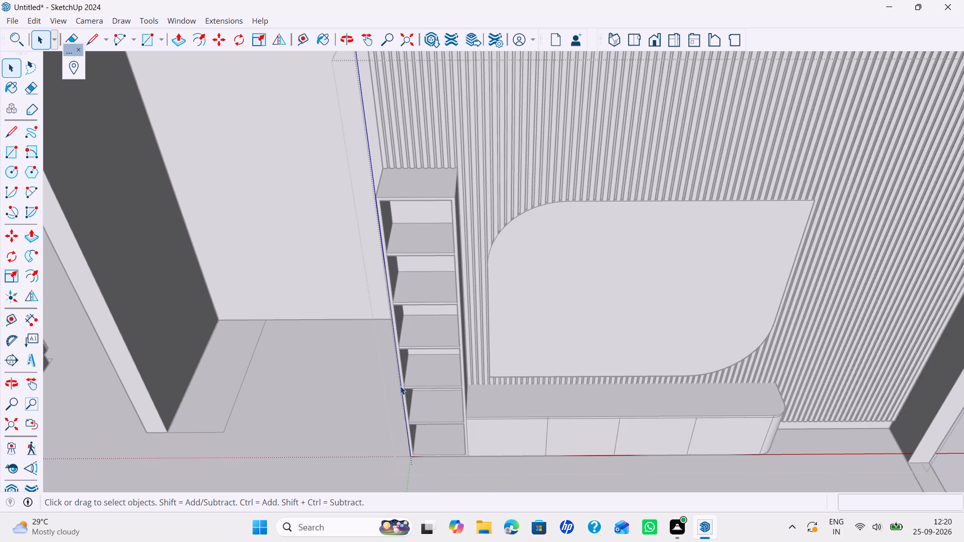
Draw a rectangle covering the tall shelf unit's whole front, from its upper outer corner to the diagonally opposite floor corner.
{"action": "key", "text": "e"}
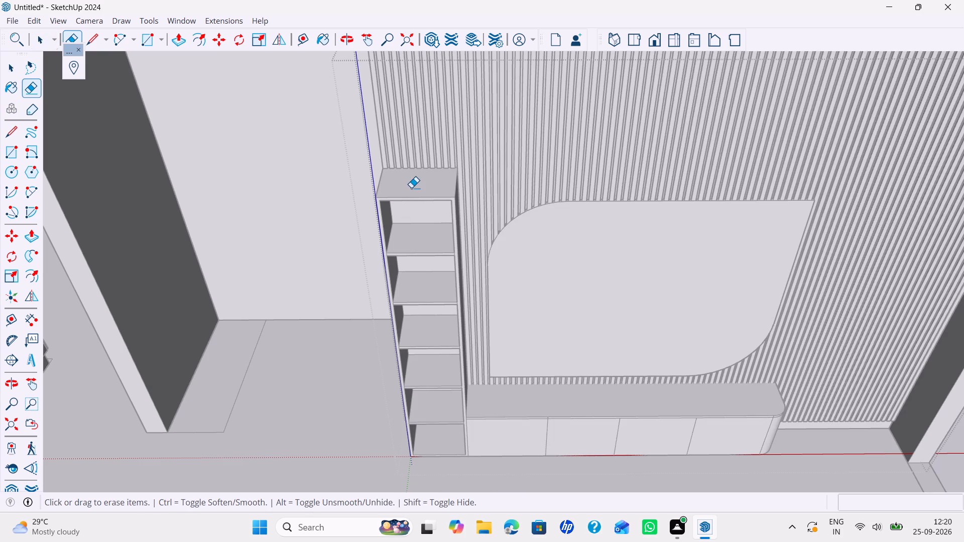
{"action": "key", "text": "r"}
{"action": "scroll", "coordinate": [404, 184], "scroll_direction": "up", "scroll_amount": 7}
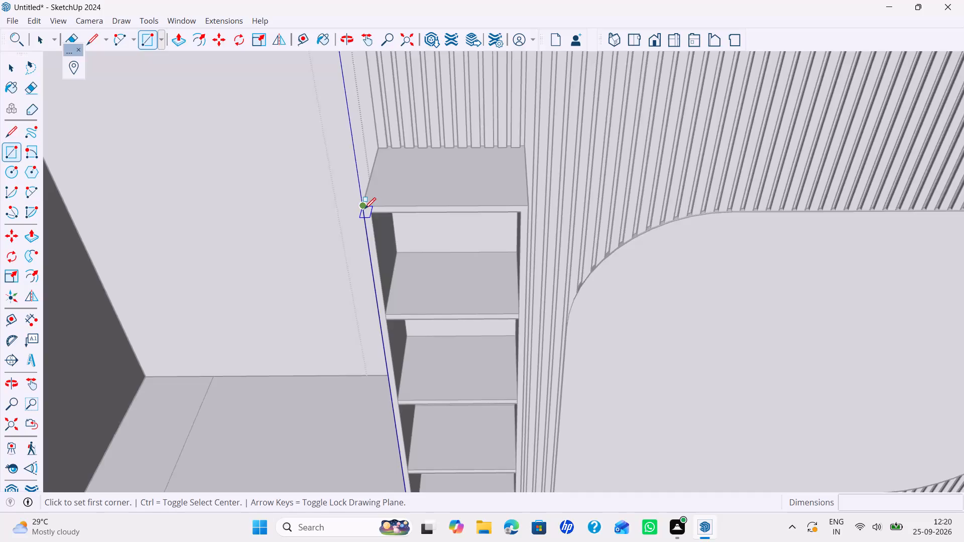
{"action": "left_click", "coordinate": [365, 209]}
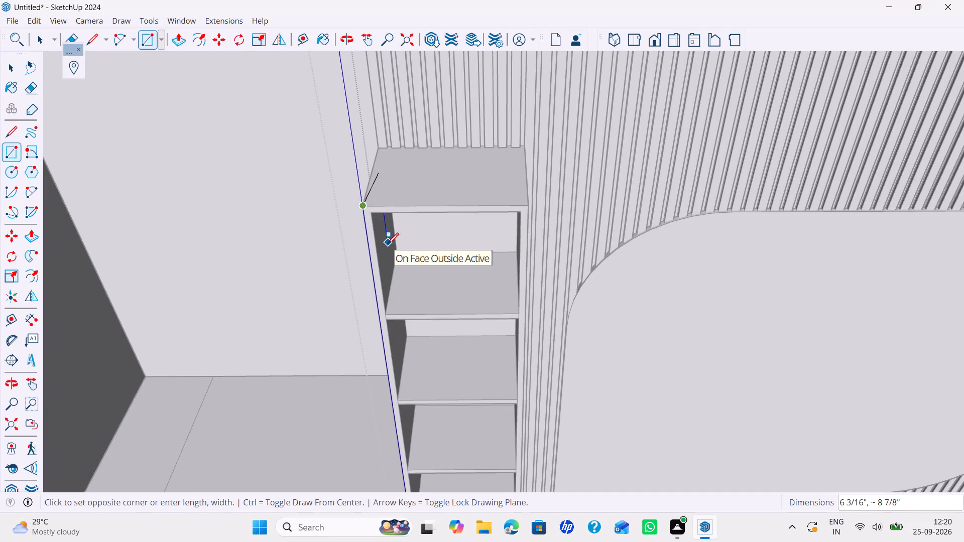
{"action": "scroll", "coordinate": [432, 320], "scroll_direction": "down", "scroll_amount": 4}
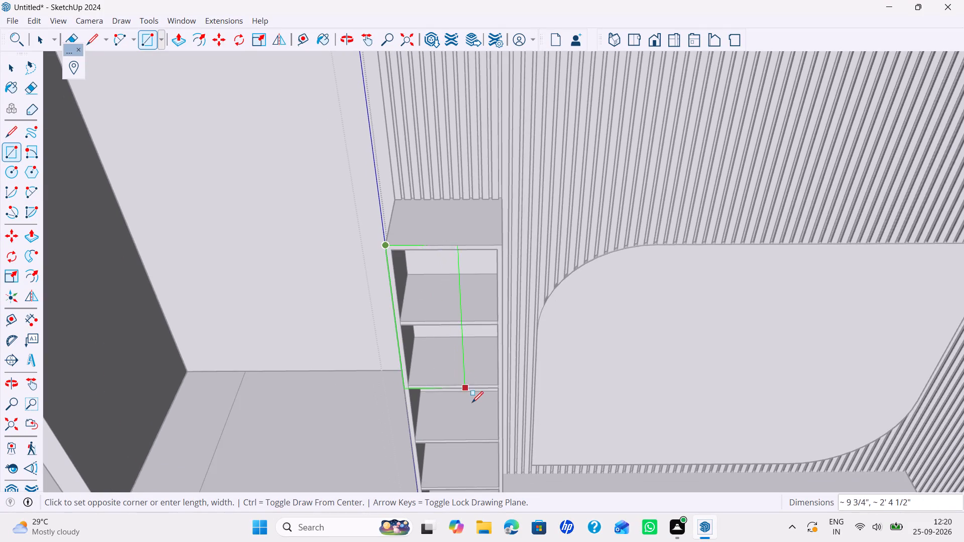
{"action": "middle_click_drag", "start_coordinate": [472, 403], "coordinate": [451, 276], "text": "shift"}
{"action": "scroll", "coordinate": [480, 395], "scroll_direction": "up", "scroll_amount": 2}
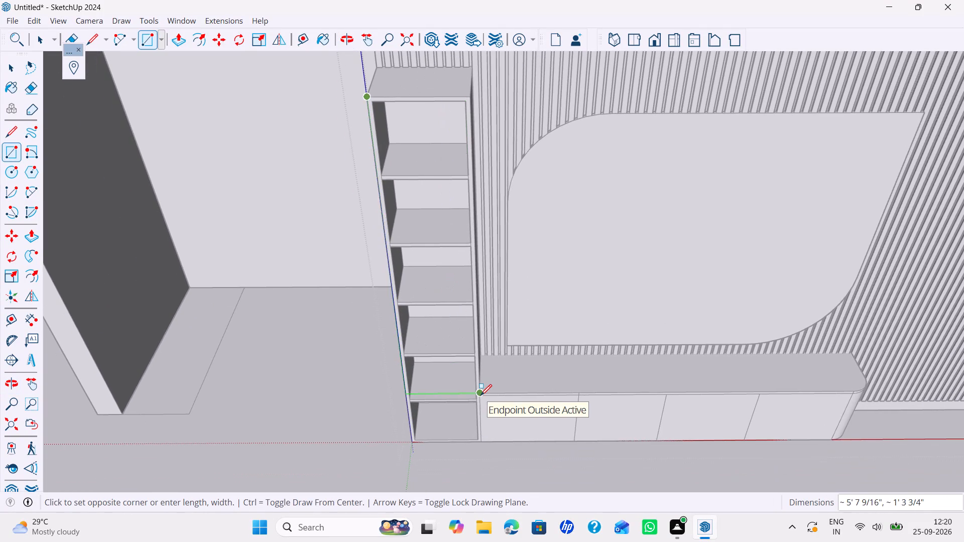
{"action": "scroll", "coordinate": [480, 395], "scroll_direction": "up", "scroll_amount": 4}
{"action": "scroll", "coordinate": [478, 470], "scroll_direction": "up", "scroll_amount": 6}
{"action": "left_click", "coordinate": [481, 479]}
{"action": "key", "text": "space"}
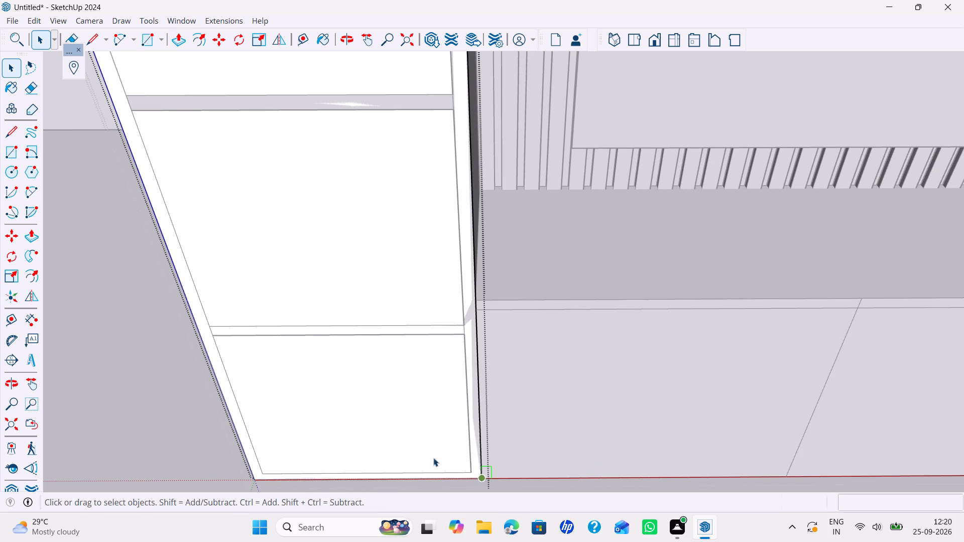
Offset the front rectangle's outline inward 18 mm and delete the inner face to leave a door frame.
{"action": "key", "text": "f"}
{"action": "left_click", "coordinate": [336, 379]}
{"action": "type", "text": "18M"}
{"action": "key", "text": "m"}
{"action": "key", "text": "Return"}
{"action": "key", "text": "space"}
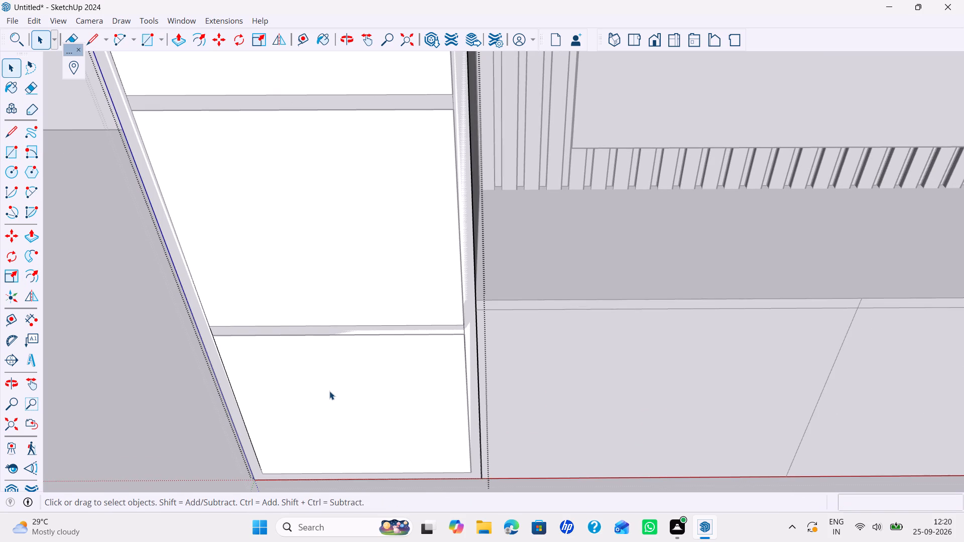
{"action": "left_click", "coordinate": [329, 391]}
{"action": "key", "text": "Delete"}
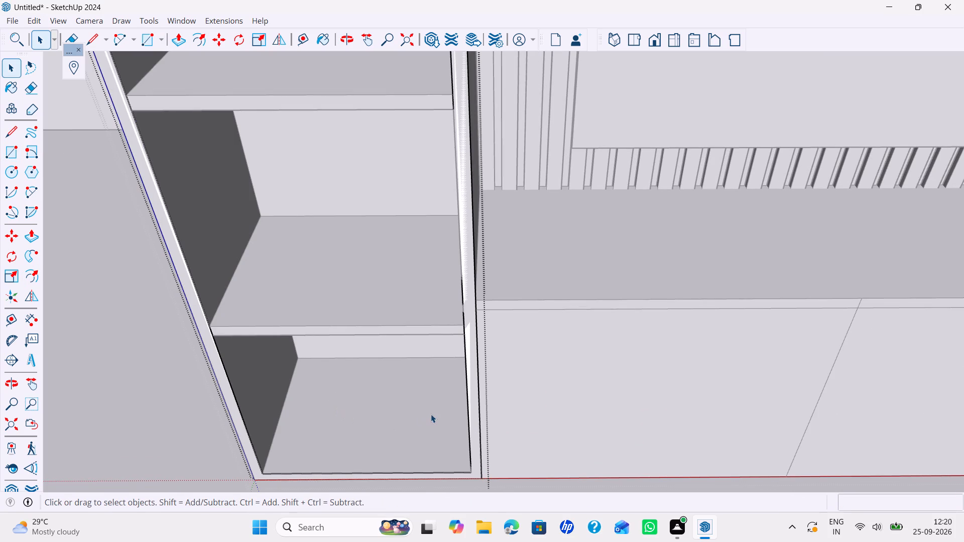
Extrude the door frame face outward 18 mm.
{"action": "key", "text": "p"}
{"action": "left_click", "coordinate": [475, 370]}
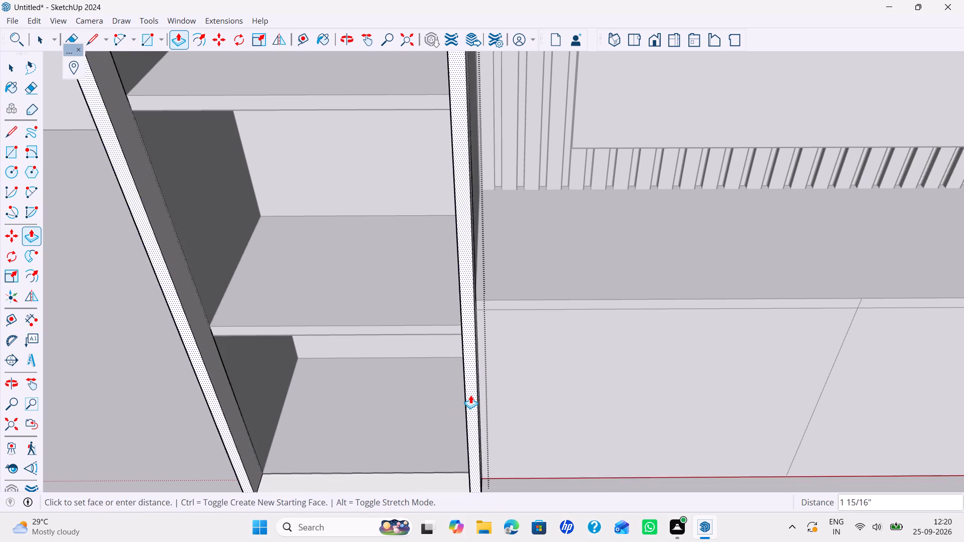
{"action": "type", "text": "18MM"}
{"action": "key", "text": "Return"}
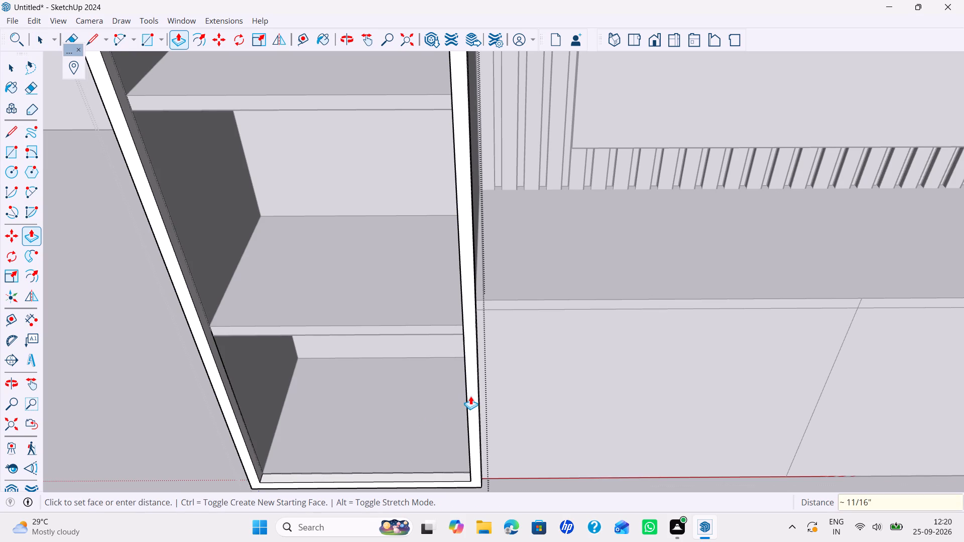
{"action": "key", "text": "space"}
In a new nested group, draw a rectangle filling the door frame's opening at mid-depth, between its diagonally opposite inner corners.
{"action": "right_click", "coordinate": [376, 389]}
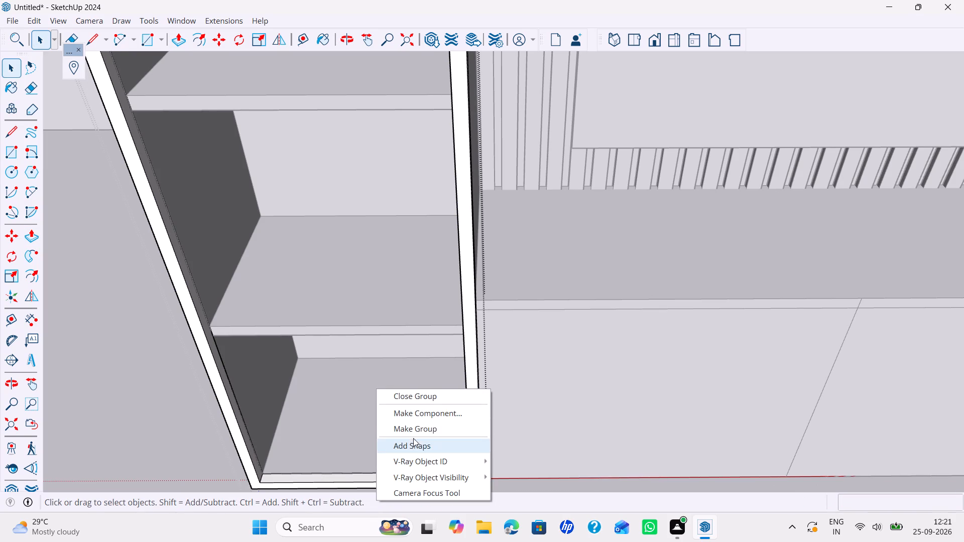
{"action": "left_click", "coordinate": [414, 430]}
{"action": "key", "text": "r"}
{"action": "middle_click_drag", "start_coordinate": [381, 451], "coordinate": [491, 435]}
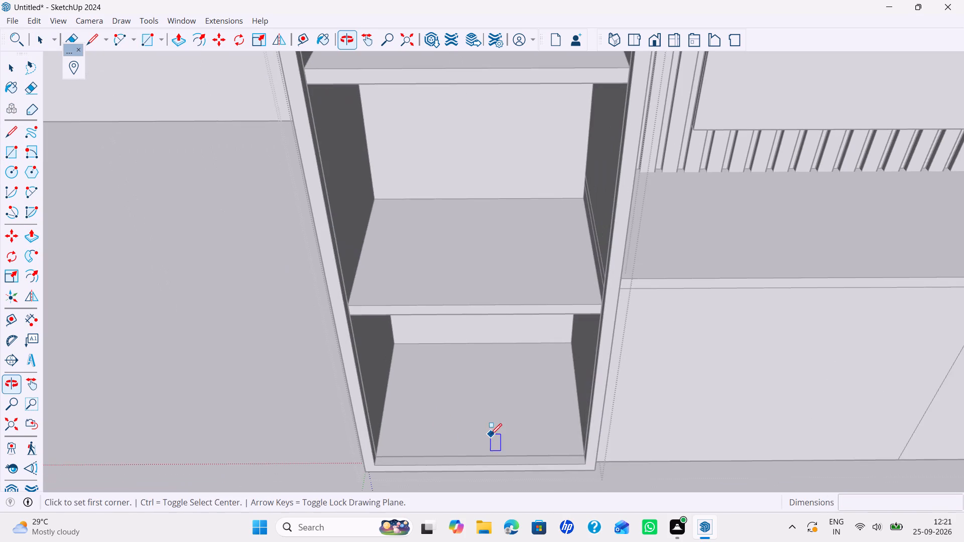
{"action": "middle_click_drag", "start_coordinate": [483, 435], "coordinate": [406, 449]}
{"action": "scroll", "coordinate": [355, 452], "scroll_direction": "up", "scroll_amount": 4}
{"action": "middle_click_drag", "start_coordinate": [317, 432], "coordinate": [487, 403], "text": "shift"}
{"action": "scroll", "coordinate": [431, 412], "scroll_direction": "up", "scroll_amount": 8}
{"action": "left_click", "coordinate": [438, 396]}
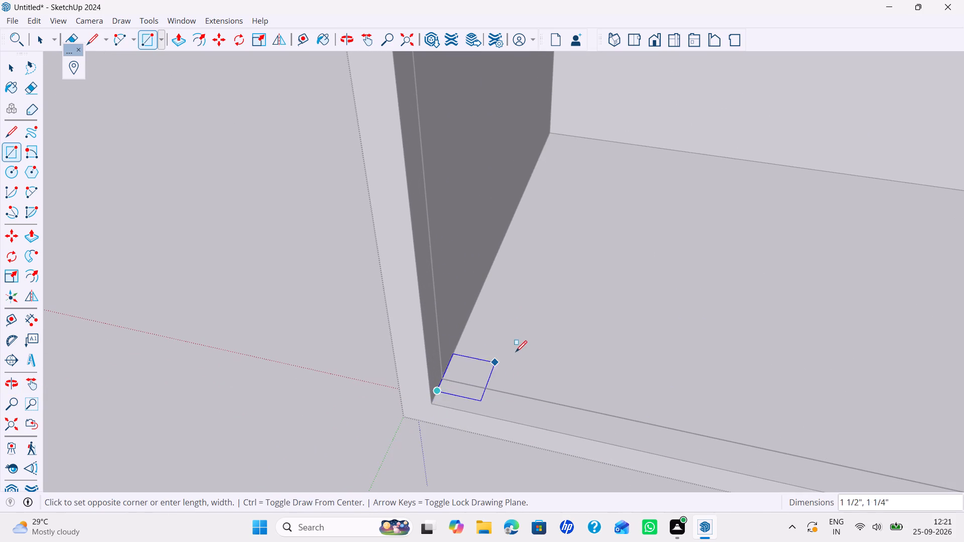
{"action": "scroll", "coordinate": [514, 353], "scroll_direction": "down", "scroll_amount": 5}
{"action": "middle_click_drag", "start_coordinate": [517, 351], "coordinate": [506, 469], "text": "shift"}
{"action": "scroll", "coordinate": [550, 337], "scroll_direction": "down", "scroll_amount": 5}
{"action": "middle_click_drag", "start_coordinate": [552, 339], "coordinate": [544, 469], "text": "shift"}
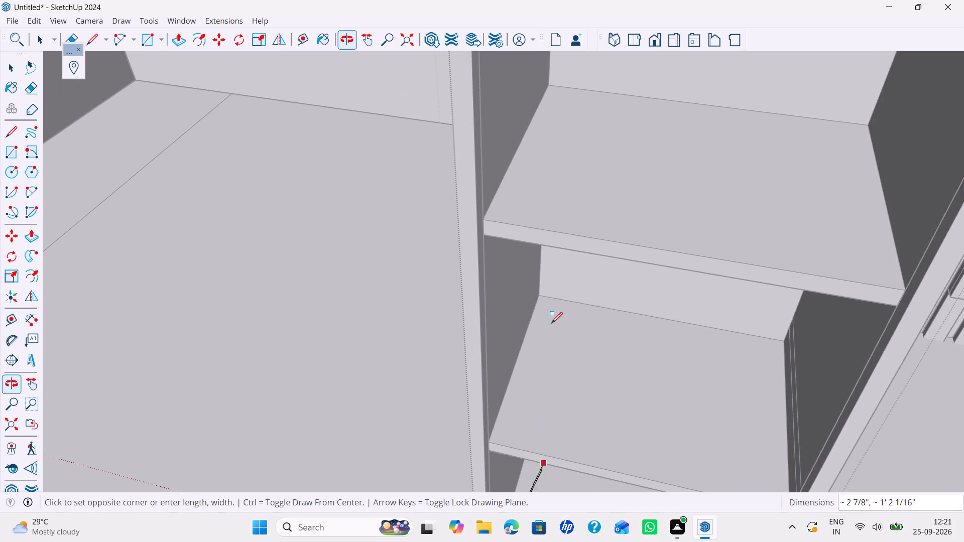
{"action": "middle_click_drag", "start_coordinate": [554, 319], "coordinate": [540, 431]}
{"action": "scroll", "coordinate": [542, 321], "scroll_direction": "down", "scroll_amount": 15}
{"action": "middle_click_drag", "start_coordinate": [560, 302], "coordinate": [481, 472], "text": "shift"}
{"action": "scroll", "coordinate": [577, 218], "scroll_direction": "up", "scroll_amount": 12}
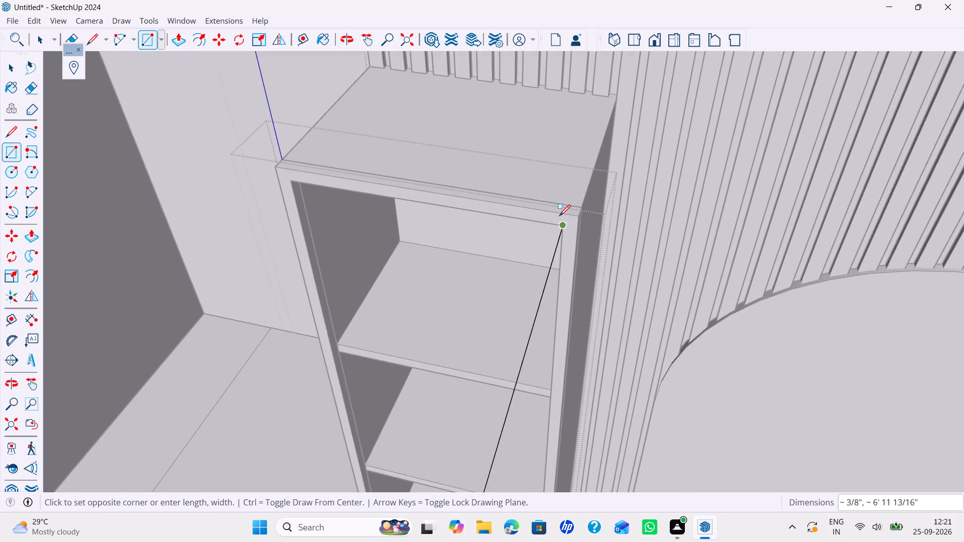
{"action": "scroll", "coordinate": [560, 214], "scroll_direction": "up", "scroll_amount": 5}
{"action": "middle_click_drag", "start_coordinate": [560, 227], "coordinate": [722, 69]}
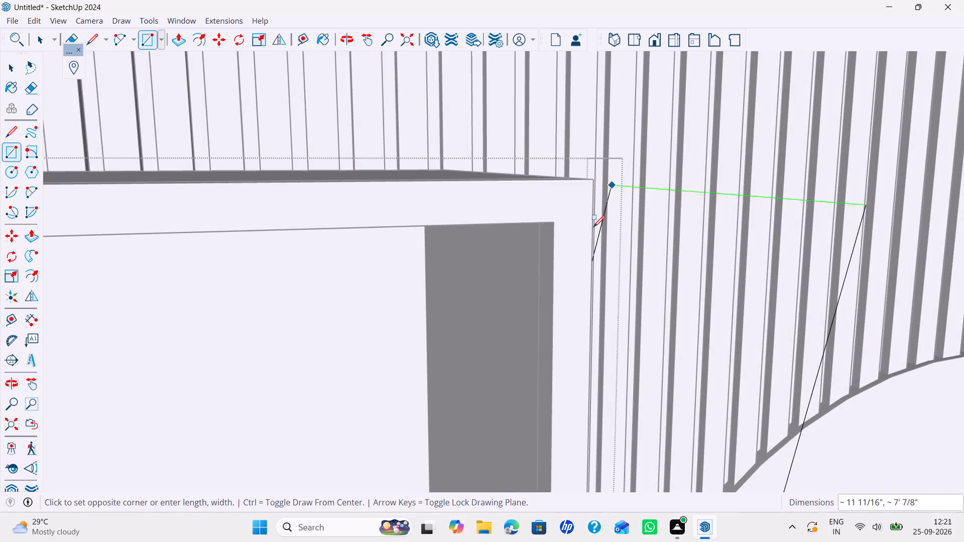
{"action": "middle_click_drag", "start_coordinate": [592, 227], "coordinate": [623, 101]}
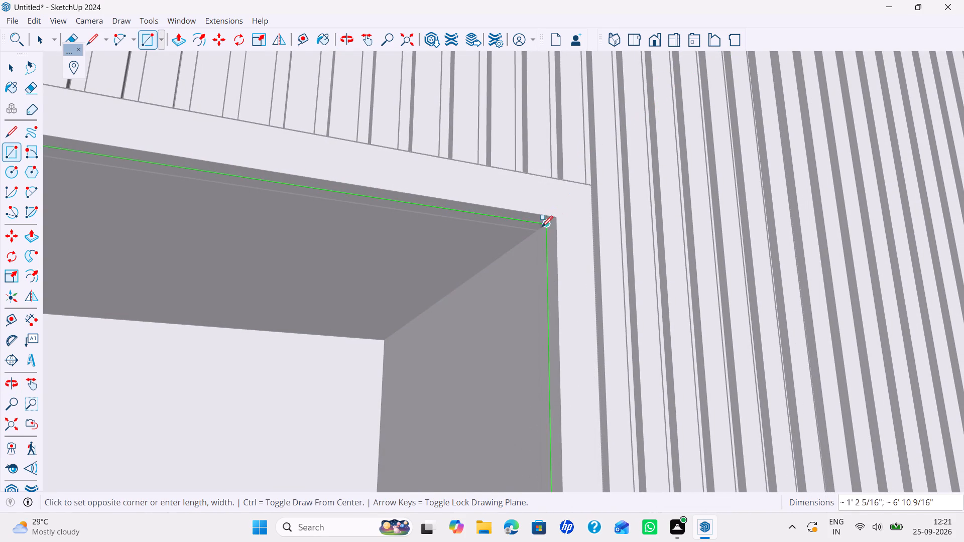
{"action": "left_click", "coordinate": [548, 224]}
{"action": "key", "text": "space"}
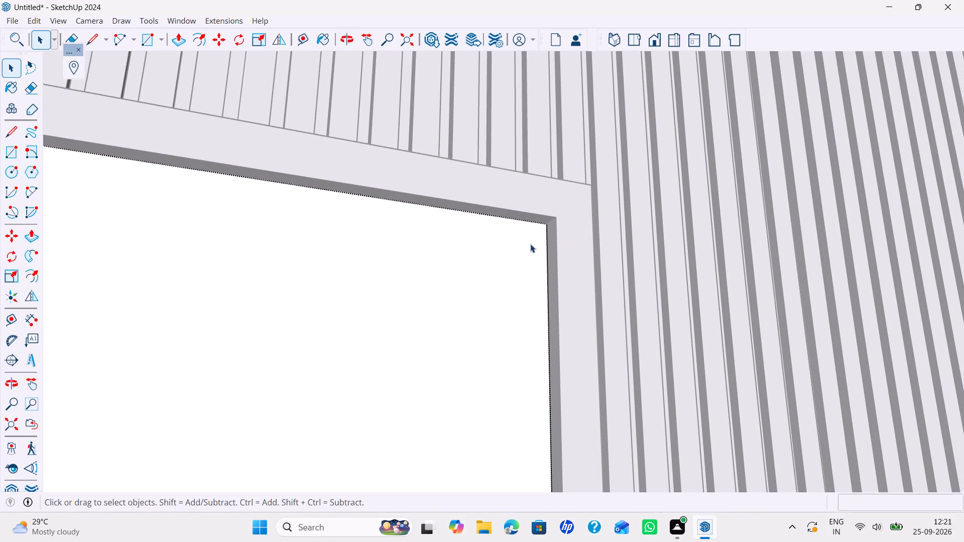
Extrude the door's infill panel 8 mm.
{"action": "key", "text": "p"}
{"action": "left_click", "coordinate": [441, 275]}
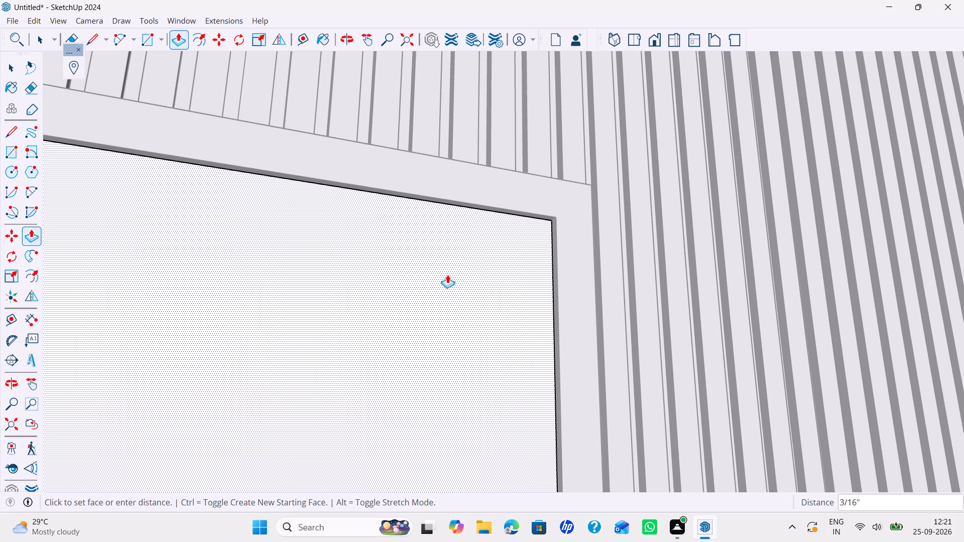
{"action": "type", "text": "8MM"}
{"action": "key", "text": "Return"}
{"action": "key", "text": "space"}
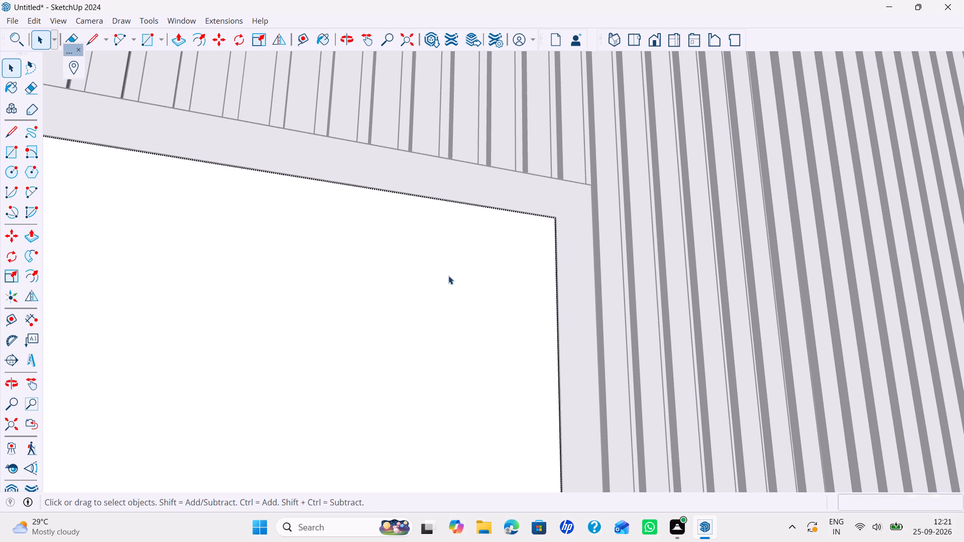
Close the panel's group and paint the panel with Translucent Glass Gray from the Glass and Mirrors collection.
{"action": "left_click", "coordinate": [702, 152]}
{"action": "key", "text": "b"}
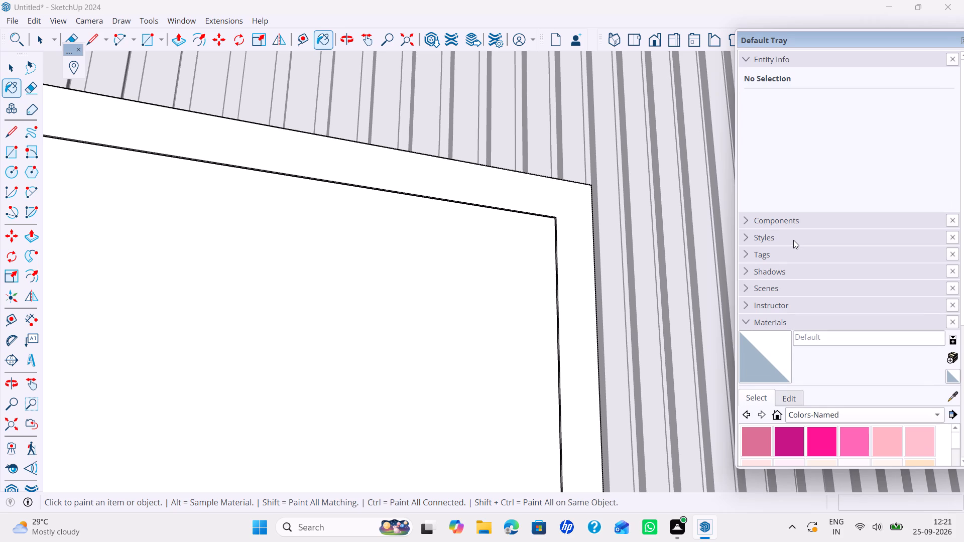
{"action": "scroll", "coordinate": [787, 256], "scroll_direction": "down", "scroll_amount": 1}
{"action": "scroll", "coordinate": [734, 264], "scroll_direction": "down", "scroll_amount": 1}
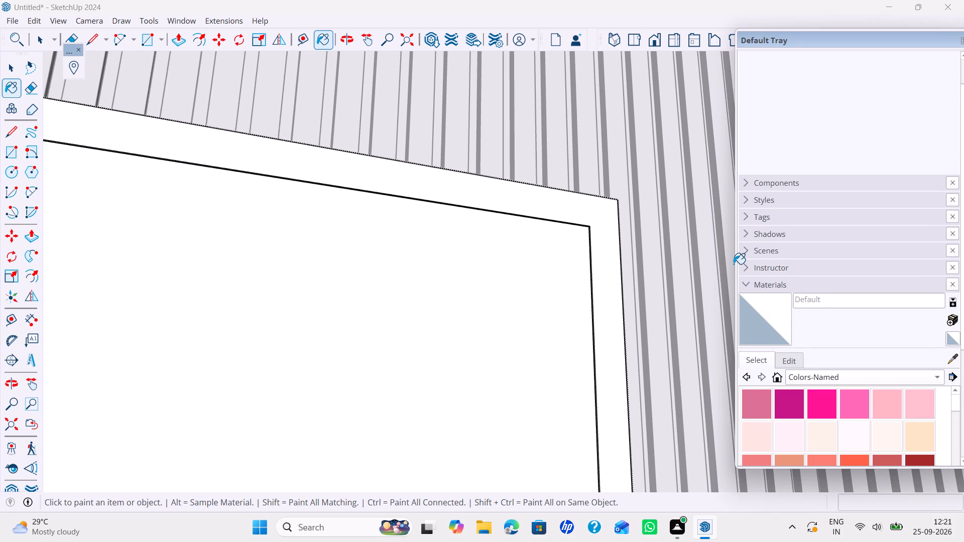
{"action": "key", "text": "space"}
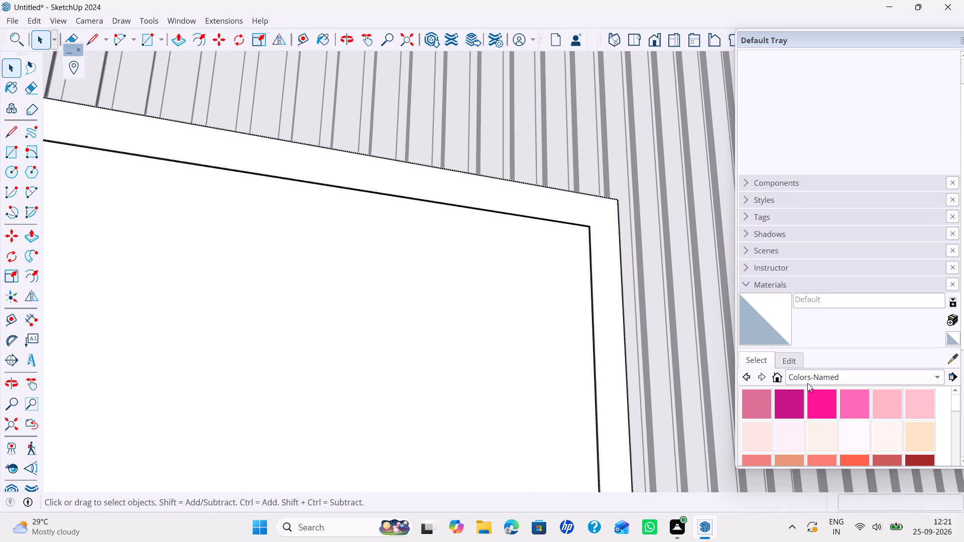
{"action": "left_click", "coordinate": [807, 383]}
{"action": "left_click", "coordinate": [805, 388]}
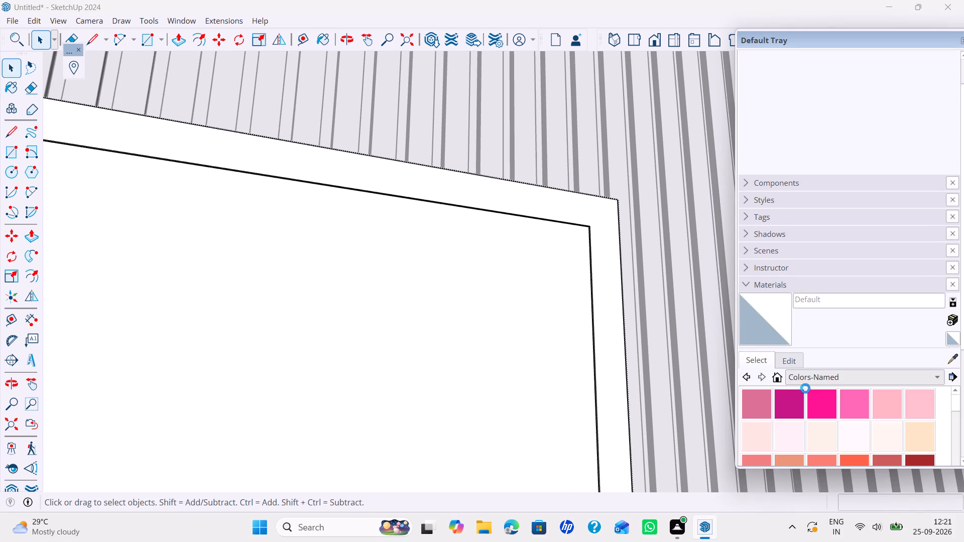
{"action": "left_click", "coordinate": [790, 436]}
{"action": "left_click", "coordinate": [515, 365]}
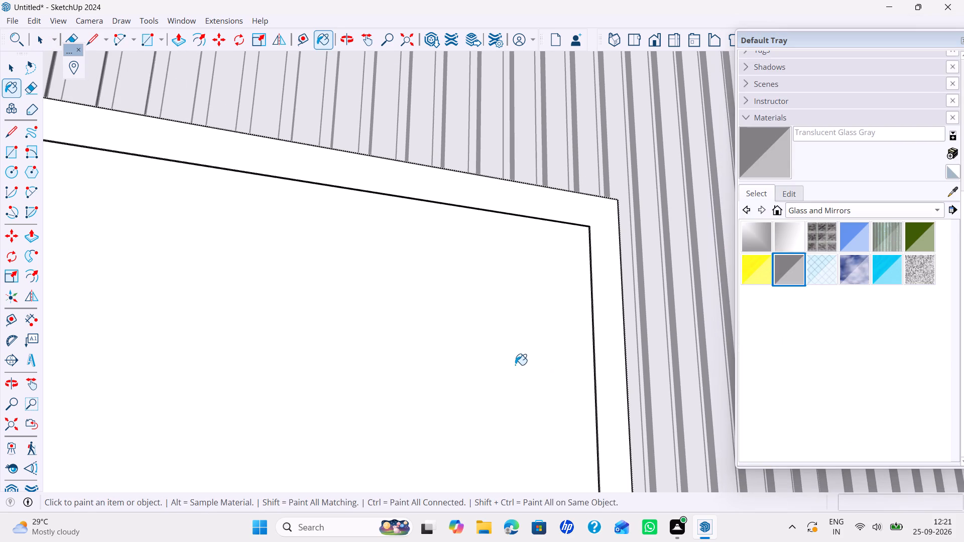
{"action": "key", "text": "space"}
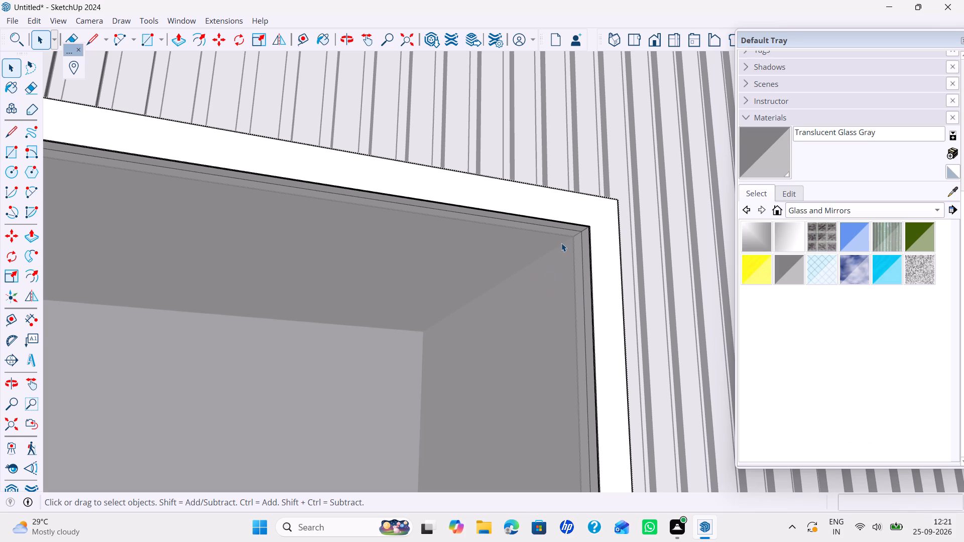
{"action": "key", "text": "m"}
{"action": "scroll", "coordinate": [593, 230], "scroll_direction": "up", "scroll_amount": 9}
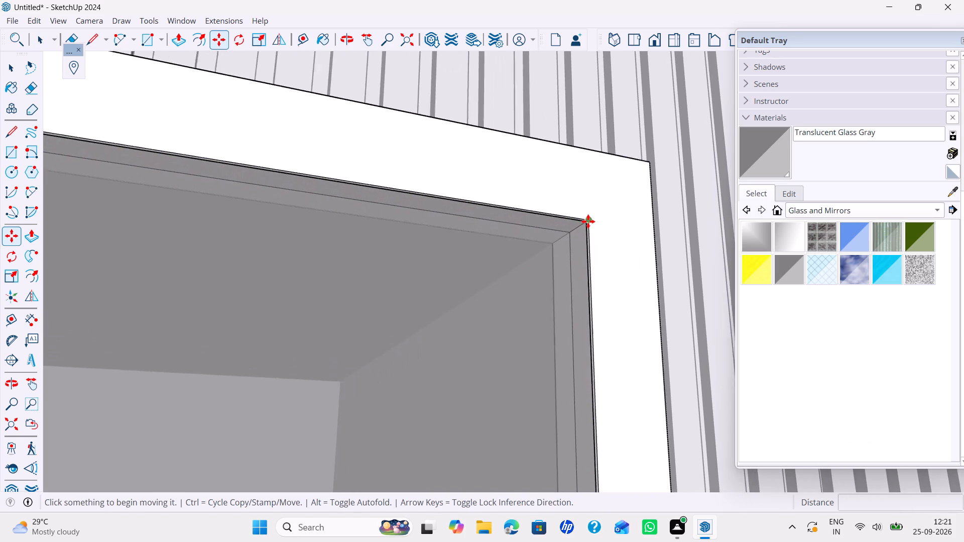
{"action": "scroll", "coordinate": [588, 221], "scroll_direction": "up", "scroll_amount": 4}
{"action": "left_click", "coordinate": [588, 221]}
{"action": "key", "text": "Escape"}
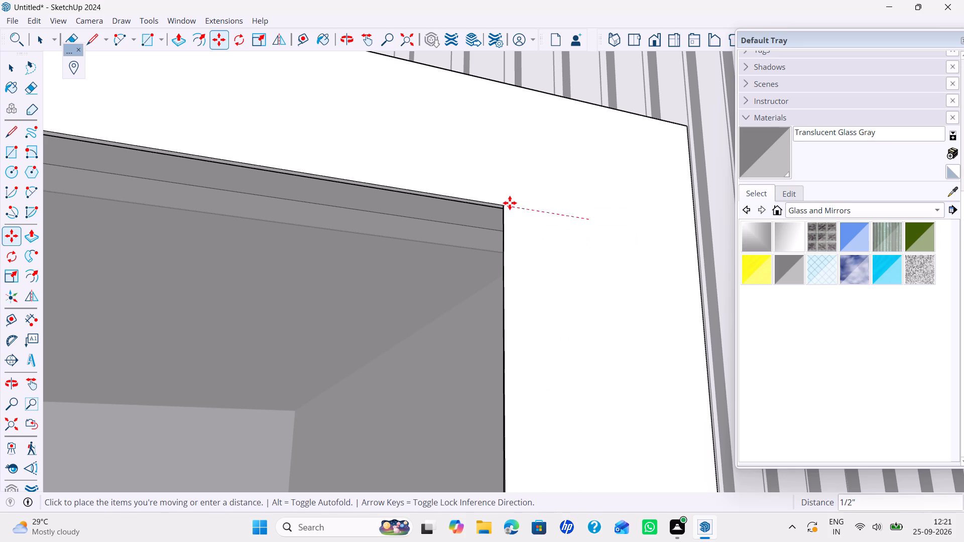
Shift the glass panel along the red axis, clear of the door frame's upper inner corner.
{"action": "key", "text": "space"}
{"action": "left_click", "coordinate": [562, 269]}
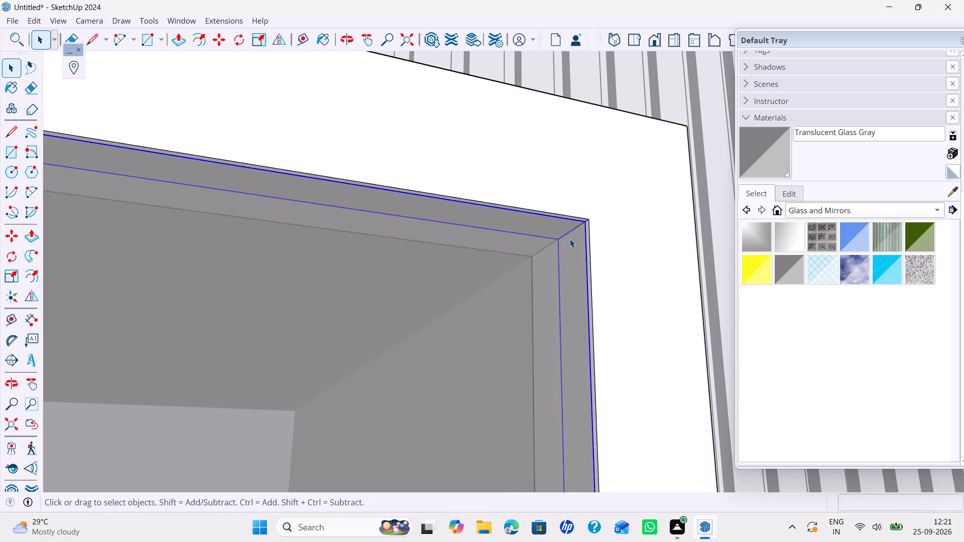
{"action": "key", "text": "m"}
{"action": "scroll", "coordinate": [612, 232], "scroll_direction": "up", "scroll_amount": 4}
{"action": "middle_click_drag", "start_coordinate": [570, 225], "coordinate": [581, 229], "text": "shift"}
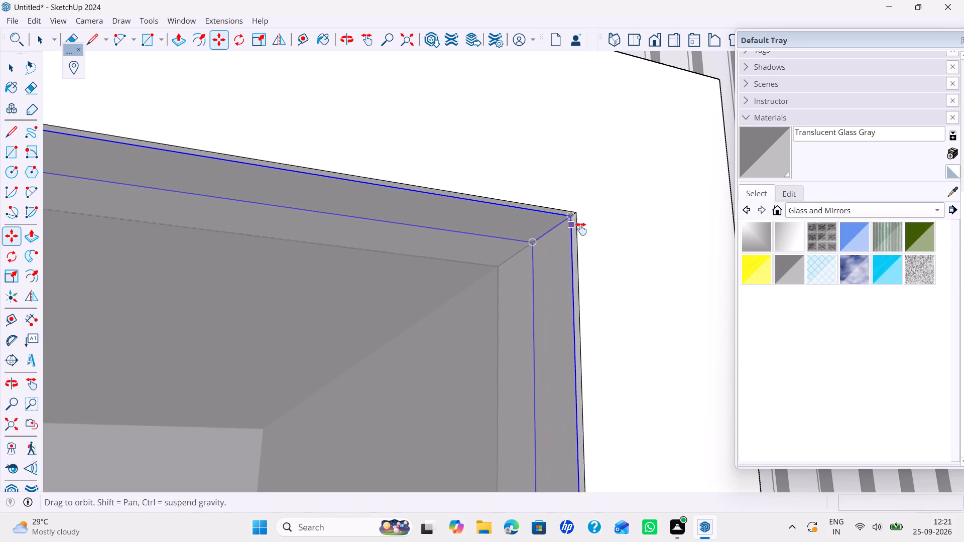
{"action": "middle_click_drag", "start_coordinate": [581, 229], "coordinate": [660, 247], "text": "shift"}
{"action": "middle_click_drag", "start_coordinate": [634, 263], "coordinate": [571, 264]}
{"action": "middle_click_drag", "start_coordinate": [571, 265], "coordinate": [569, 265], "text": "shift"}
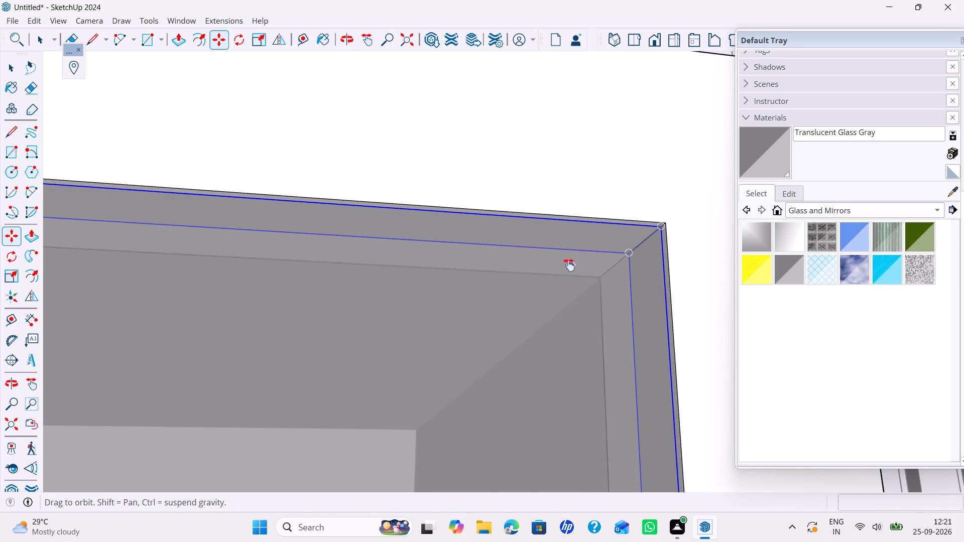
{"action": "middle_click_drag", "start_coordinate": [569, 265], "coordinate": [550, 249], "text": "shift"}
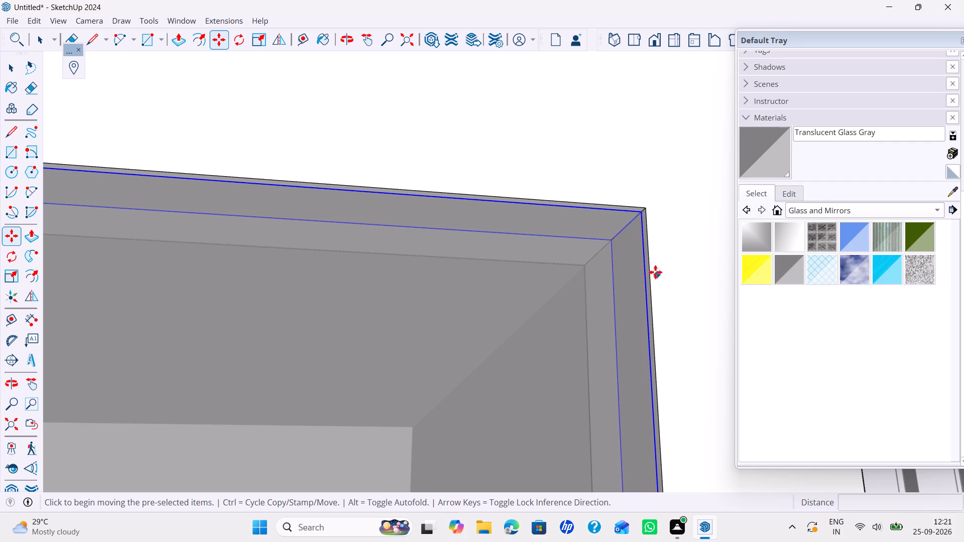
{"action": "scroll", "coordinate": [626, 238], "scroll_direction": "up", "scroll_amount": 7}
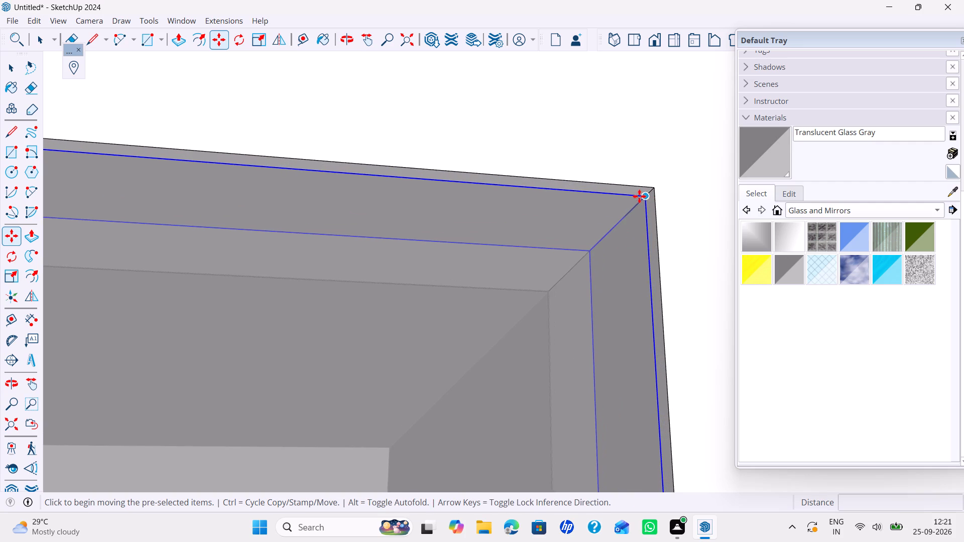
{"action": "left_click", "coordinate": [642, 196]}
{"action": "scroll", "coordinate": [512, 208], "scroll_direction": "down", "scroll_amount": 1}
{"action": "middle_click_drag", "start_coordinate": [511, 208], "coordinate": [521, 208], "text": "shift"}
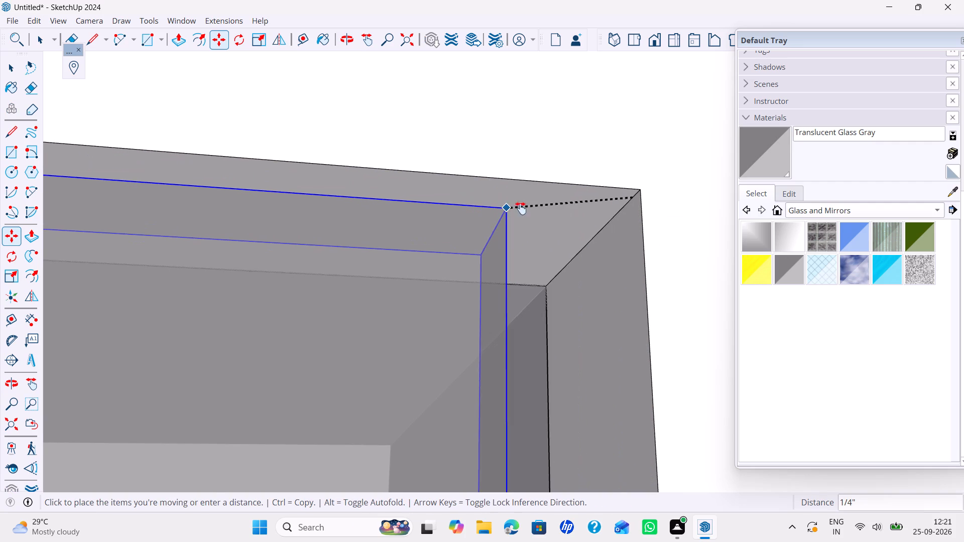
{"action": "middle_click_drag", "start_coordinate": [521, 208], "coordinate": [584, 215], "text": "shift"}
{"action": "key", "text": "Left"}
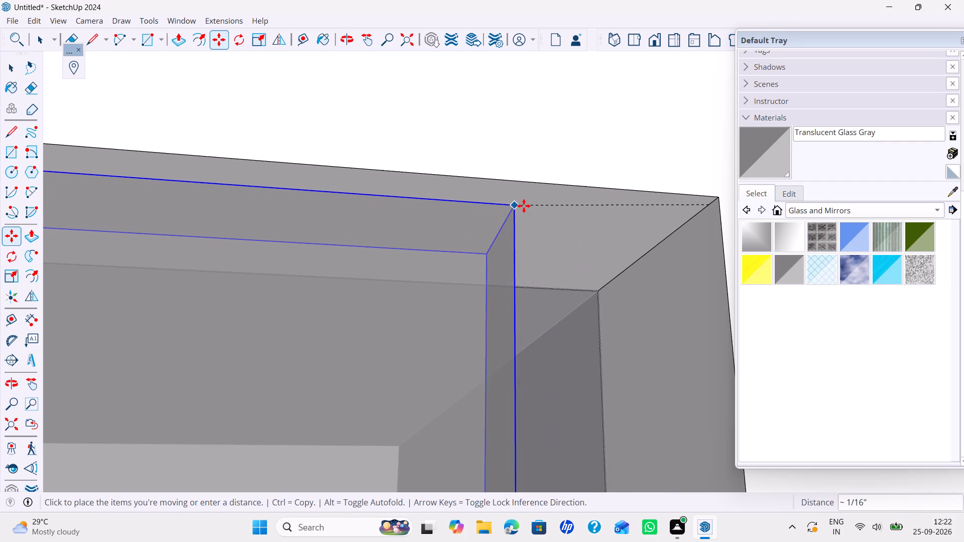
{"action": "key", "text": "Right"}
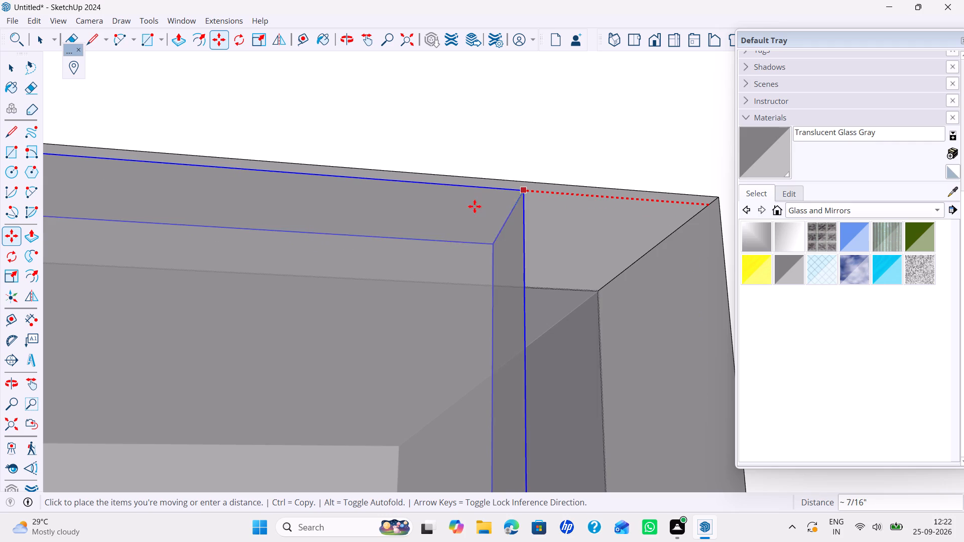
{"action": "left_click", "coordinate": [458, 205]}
Move the glass panel by its corner edge's midpoint onto the frame's inner corner edge at mid-depth, and close the door group.
{"action": "middle_click_drag", "start_coordinate": [574, 211], "coordinate": [518, 200]}
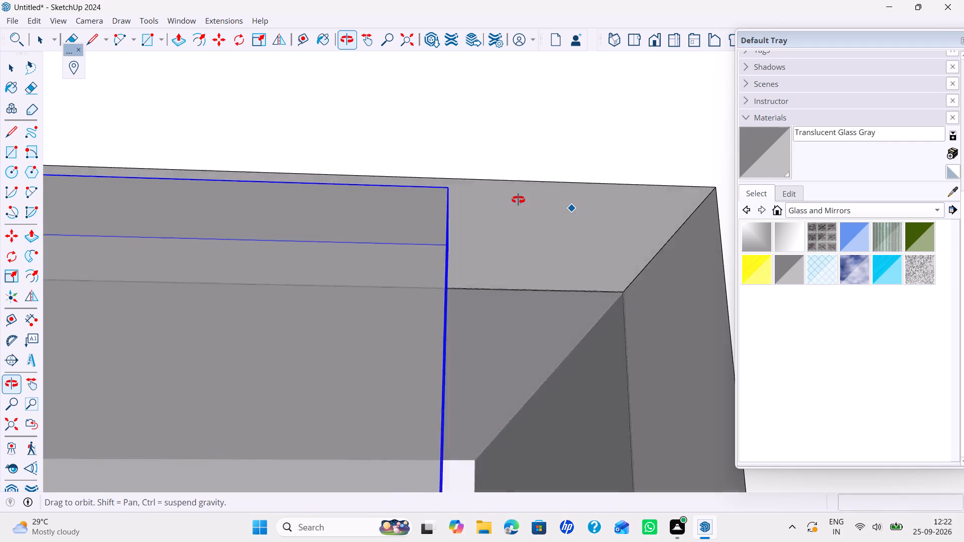
{"action": "middle_click_drag", "start_coordinate": [518, 200], "coordinate": [465, 193]}
{"action": "middle_click_drag", "start_coordinate": [636, 250], "coordinate": [519, 233]}
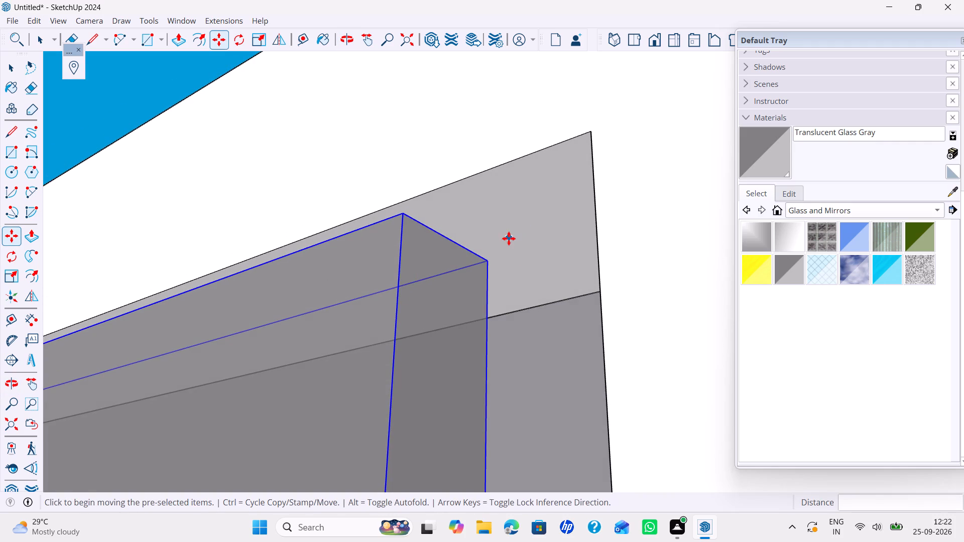
{"action": "left_click", "coordinate": [452, 241]}
{"action": "middle_click_drag", "start_coordinate": [467, 235], "coordinate": [510, 242]}
{"action": "middle_click_drag", "start_coordinate": [510, 242], "coordinate": [655, 254]}
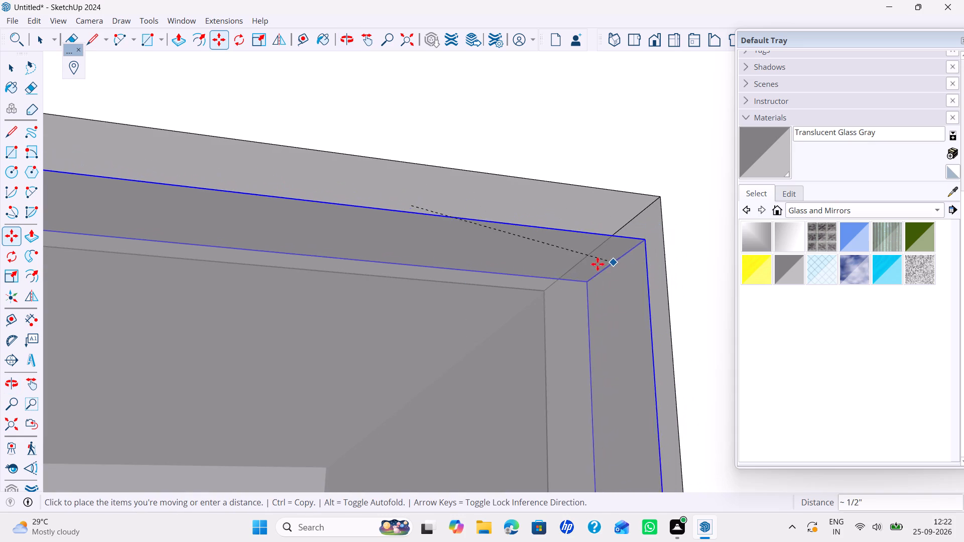
{"action": "left_click", "coordinate": [591, 253]}
{"action": "key", "text": "space"}
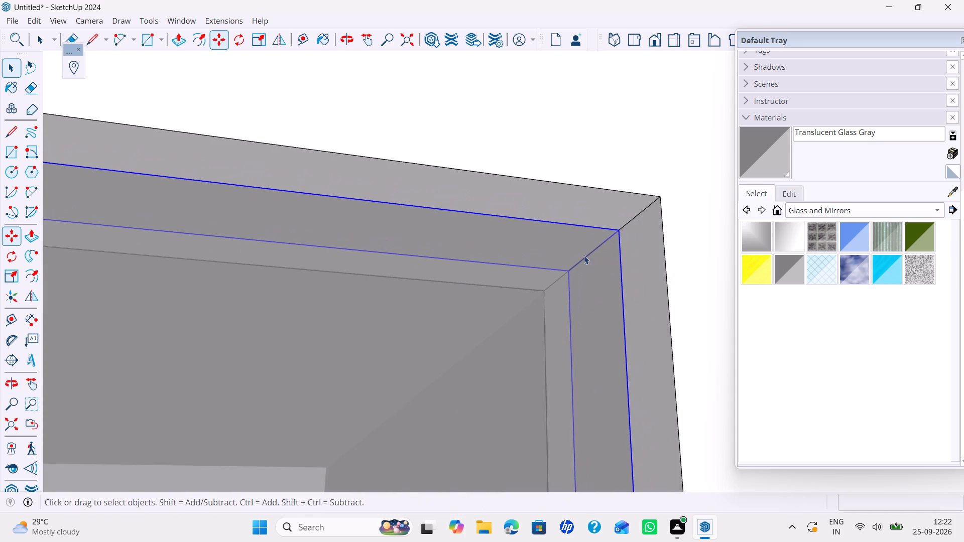
{"action": "middle_click_drag", "start_coordinate": [520, 260], "coordinate": [483, 428]}
{"action": "scroll", "coordinate": [480, 341], "scroll_direction": "down", "scroll_amount": 13}
{"action": "middle_click_drag", "start_coordinate": [486, 342], "coordinate": [471, 270], "text": "shift"}
{"action": "middle_click_drag", "start_coordinate": [471, 270], "coordinate": [452, 321]}
{"action": "scroll", "coordinate": [452, 321], "scroll_direction": "down", "scroll_amount": 5}
{"action": "middle_click_drag", "start_coordinate": [452, 321], "coordinate": [446, 317], "text": "shift"}
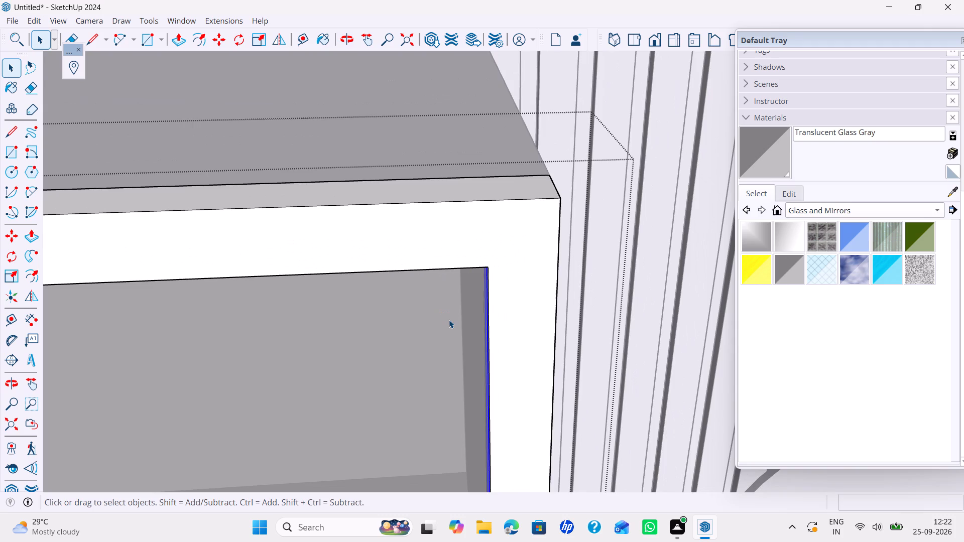
{"action": "scroll", "coordinate": [455, 321], "scroll_direction": "down", "scroll_amount": 4}
{"action": "middle_click_drag", "start_coordinate": [458, 323], "coordinate": [411, 310]}
{"action": "scroll", "coordinate": [411, 310], "scroll_direction": "down", "scroll_amount": 3}
{"action": "middle_click", "coordinate": [411, 310]}
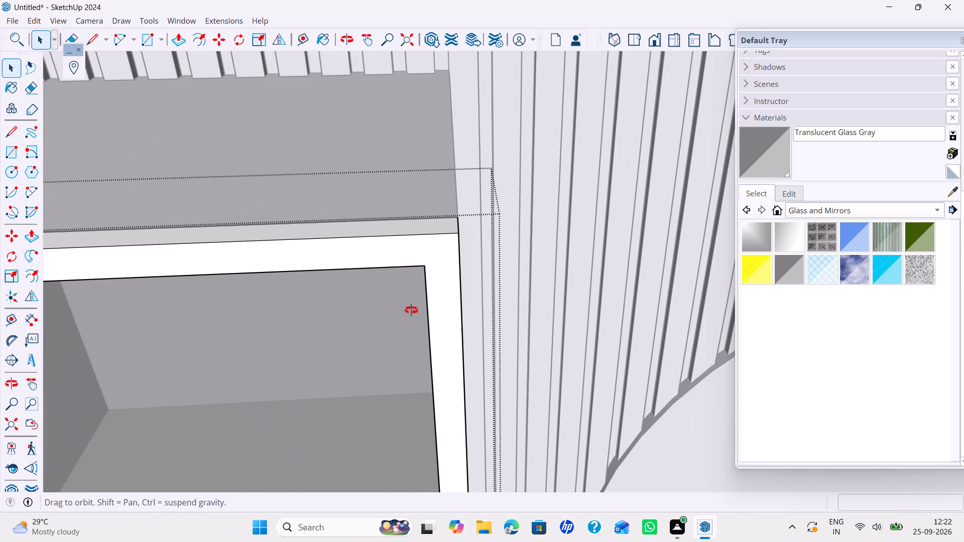
{"action": "key", "text": "space"}
{"action": "scroll", "coordinate": [424, 307], "scroll_direction": "down", "scroll_amount": 5}
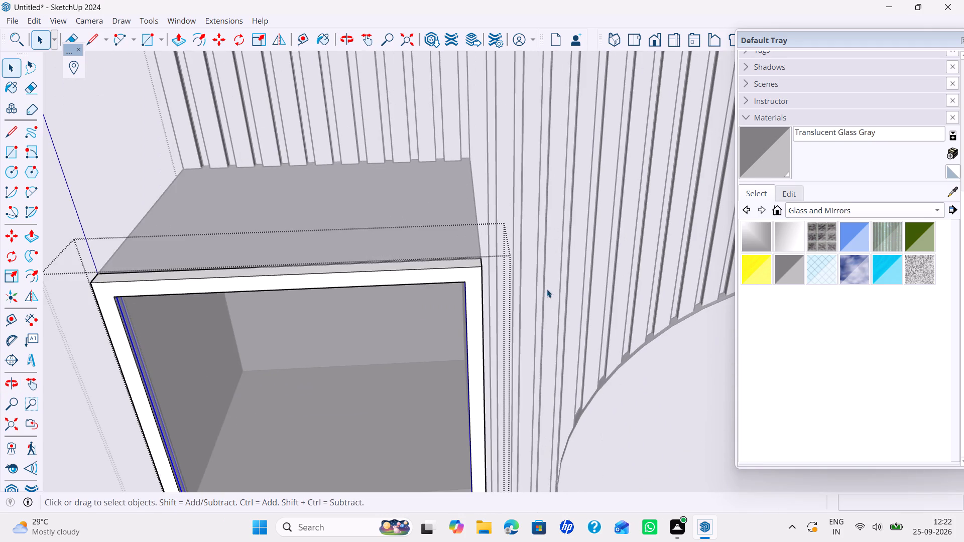
{"action": "left_click", "coordinate": [547, 289]}
In a new group, draw a rectangle over the TV cabinet's first front bay beside the shelf unit, from beneath the top slab to the divider's bottom.
{"action": "middle_click_drag", "start_coordinate": [541, 289], "coordinate": [574, 374]}
{"action": "scroll", "coordinate": [574, 374], "scroll_direction": "down", "scroll_amount": 6}
{"action": "middle_click_drag", "start_coordinate": [574, 374], "coordinate": [572, 371], "text": "shift"}
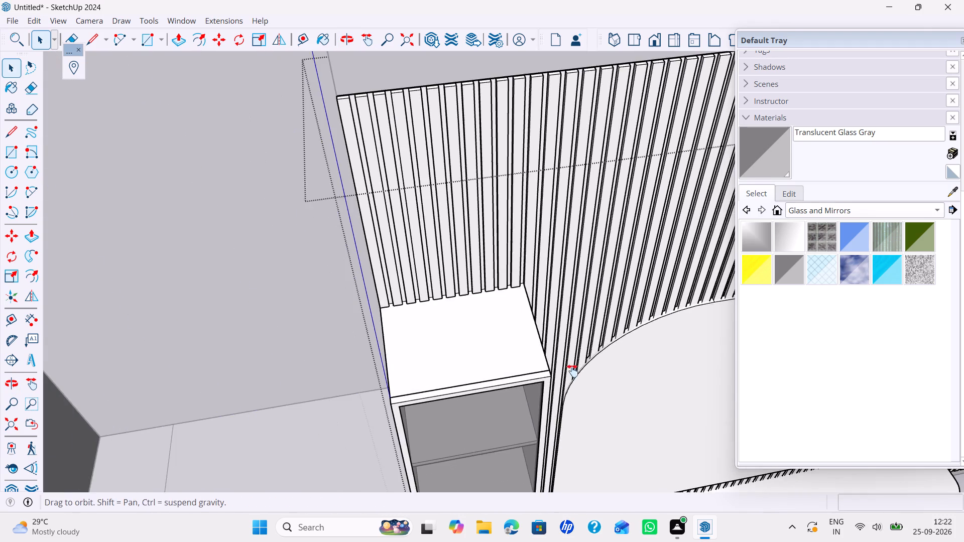
{"action": "middle_click_drag", "start_coordinate": [572, 371], "coordinate": [506, 265], "text": "shift"}
{"action": "scroll", "coordinate": [518, 283], "scroll_direction": "down", "scroll_amount": 5}
{"action": "middle_click_drag", "start_coordinate": [529, 291], "coordinate": [484, 267], "text": "shift"}
{"action": "scroll", "coordinate": [486, 268], "scroll_direction": "down", "scroll_amount": 2}
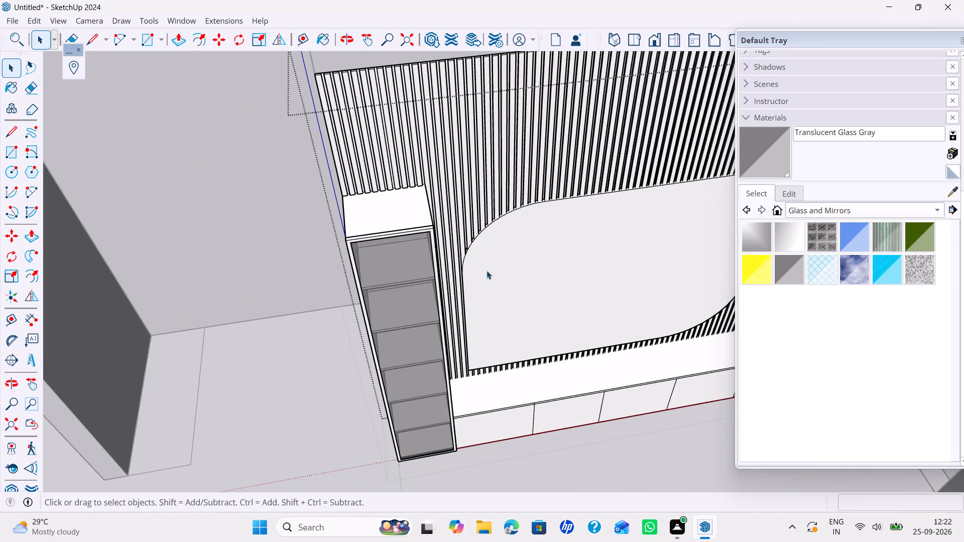
{"action": "scroll", "coordinate": [487, 270], "scroll_direction": "down", "scroll_amount": 3}
{"action": "middle_click_drag", "start_coordinate": [540, 316], "coordinate": [442, 274], "text": "shift"}
{"action": "middle_click_drag", "start_coordinate": [517, 326], "coordinate": [486, 353]}
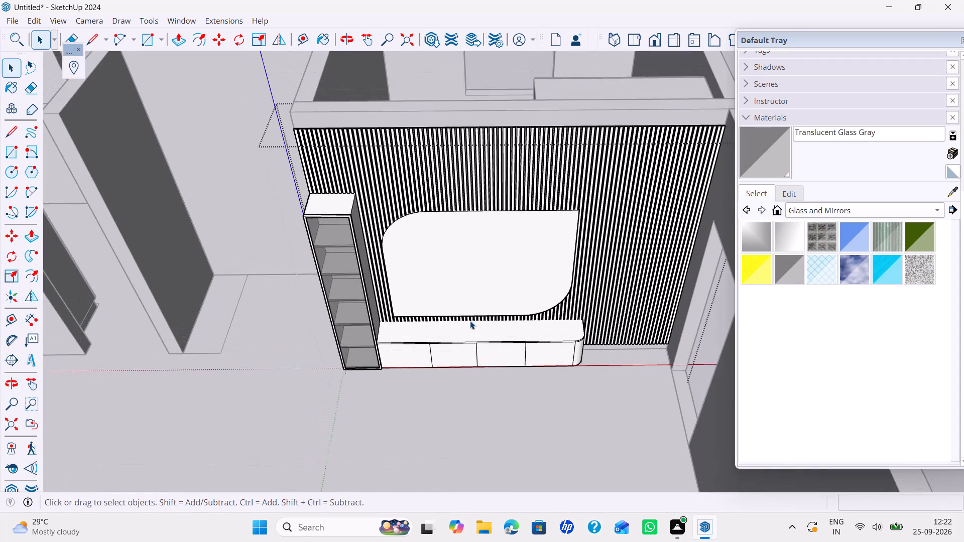
{"action": "scroll", "coordinate": [385, 350], "scroll_direction": "up", "scroll_amount": 5}
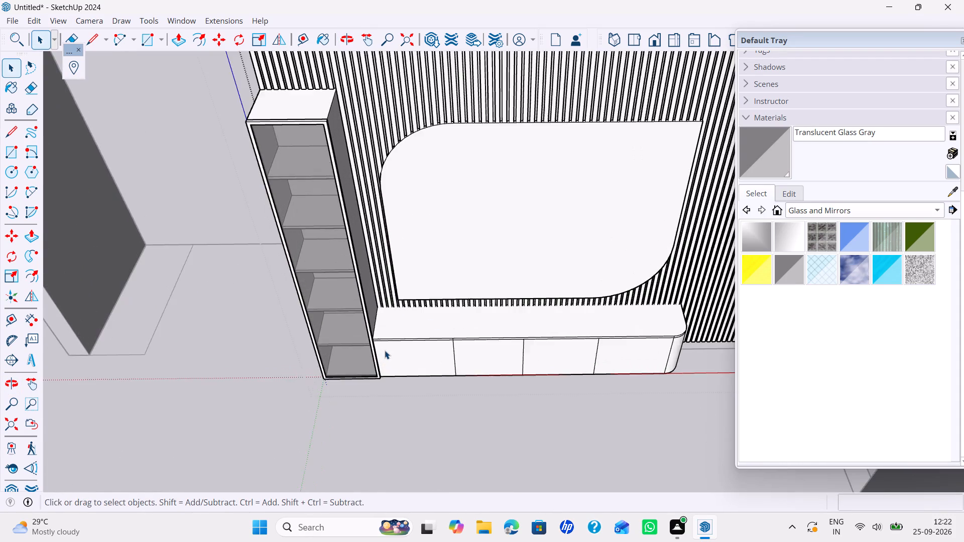
{"action": "scroll", "coordinate": [385, 350], "scroll_direction": "up", "scroll_amount": 5}
{"action": "right_click", "coordinate": [381, 434]}
{"action": "left_click", "coordinate": [413, 359]}
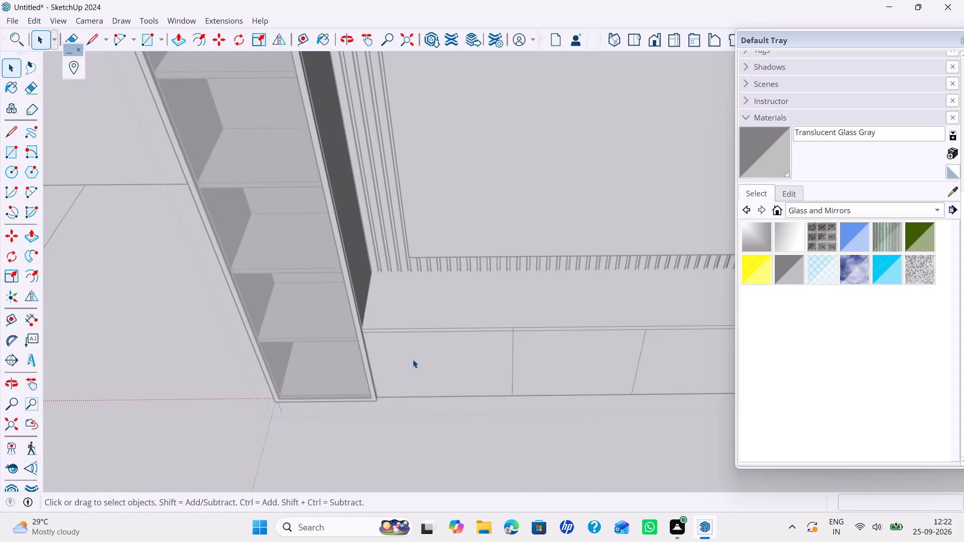
{"action": "key", "text": "r"}
{"action": "scroll", "coordinate": [357, 319], "scroll_direction": "up", "scroll_amount": 4}
{"action": "scroll", "coordinate": [368, 336], "scroll_direction": "up", "scroll_amount": 19}
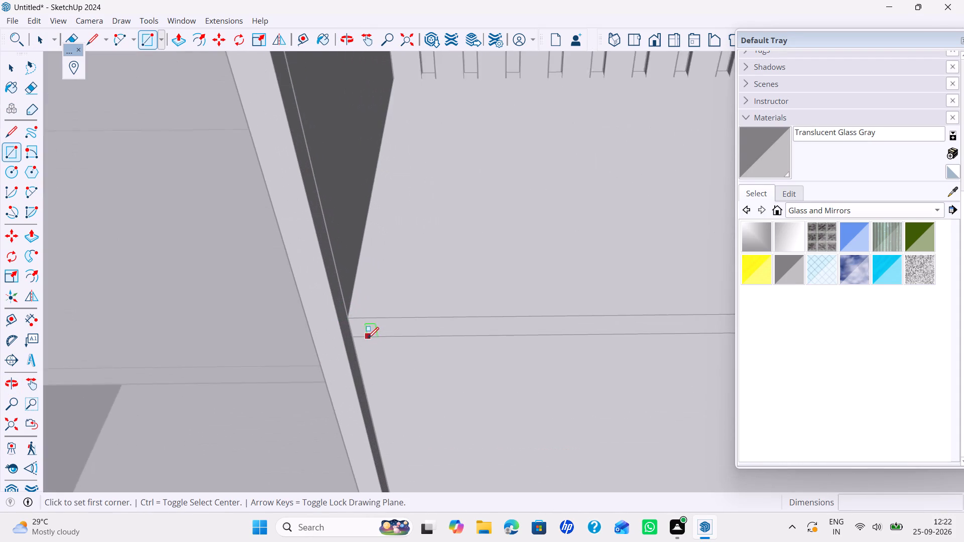
{"action": "left_click", "coordinate": [347, 340]}
{"action": "scroll", "coordinate": [402, 356], "scroll_direction": "down", "scroll_amount": 1}
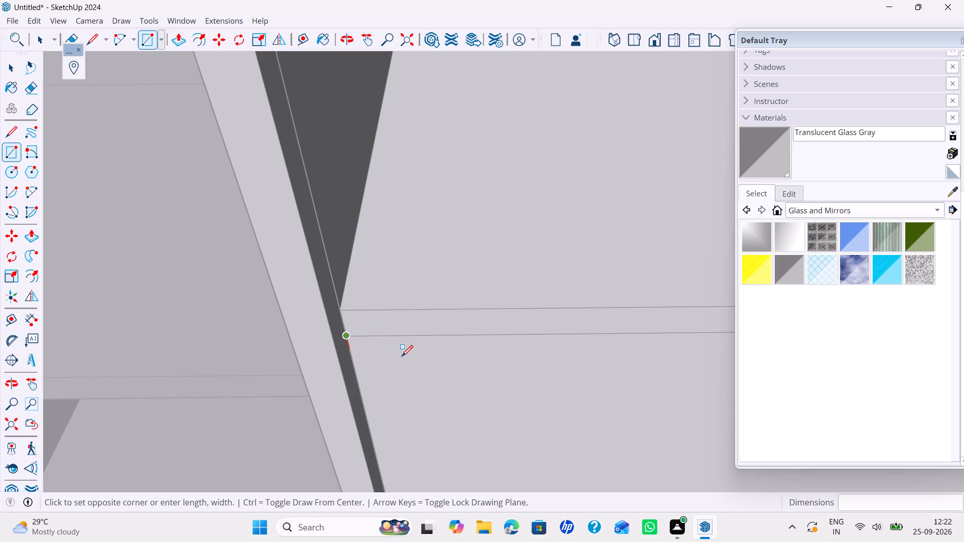
{"action": "scroll", "coordinate": [402, 356], "scroll_direction": "down", "scroll_amount": 1}
{"action": "middle_click_drag", "start_coordinate": [402, 356], "coordinate": [436, 388]}
{"action": "middle_click_drag", "start_coordinate": [457, 387], "coordinate": [188, 148]}
{"action": "scroll", "coordinate": [308, 243], "scroll_direction": "down", "scroll_amount": 3}
{"action": "scroll", "coordinate": [374, 287], "scroll_direction": "down", "scroll_amount": 6}
{"action": "middle_click_drag", "start_coordinate": [399, 298], "coordinate": [309, 225], "text": "shift"}
{"action": "middle_click_drag", "start_coordinate": [332, 233], "coordinate": [335, 231]}
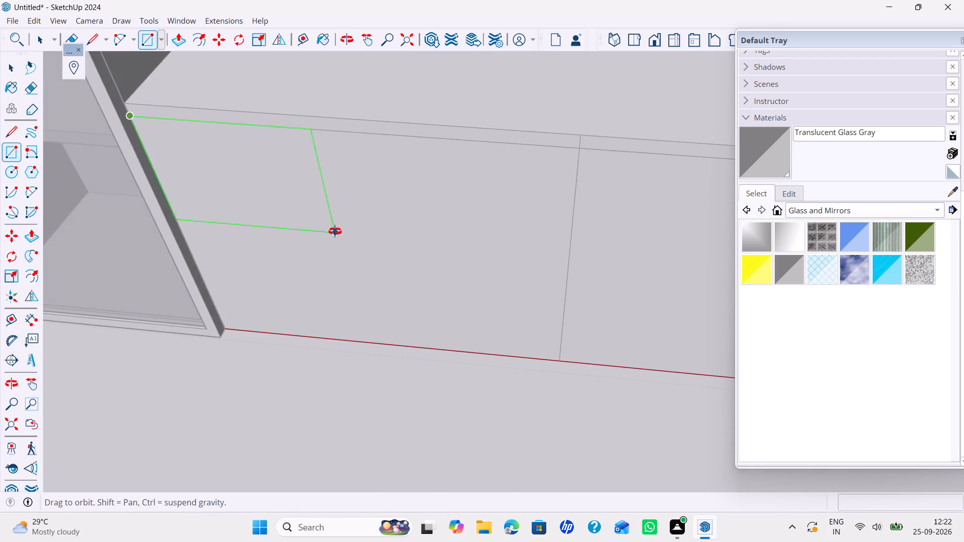
{"action": "middle_click_drag", "start_coordinate": [335, 231], "coordinate": [378, 216]}
{"action": "scroll", "coordinate": [296, 217], "scroll_direction": "down", "scroll_amount": 5}
{"action": "middle_click_drag", "start_coordinate": [318, 224], "coordinate": [280, 250], "text": "shift"}
{"action": "scroll", "coordinate": [284, 245], "scroll_direction": "down", "scroll_amount": 1, "text": "shift"}
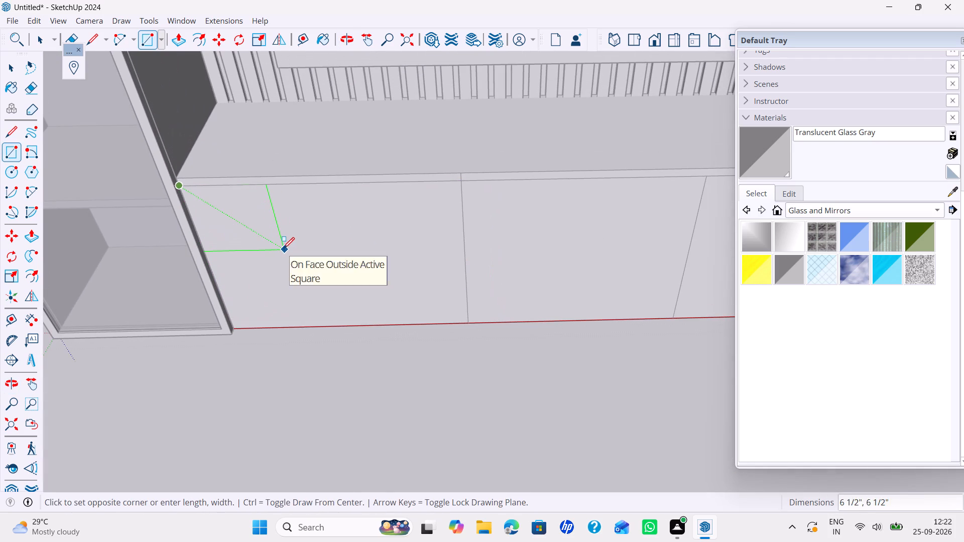
{"action": "left_click", "coordinate": [467, 326]}
{"action": "key", "text": "space"}
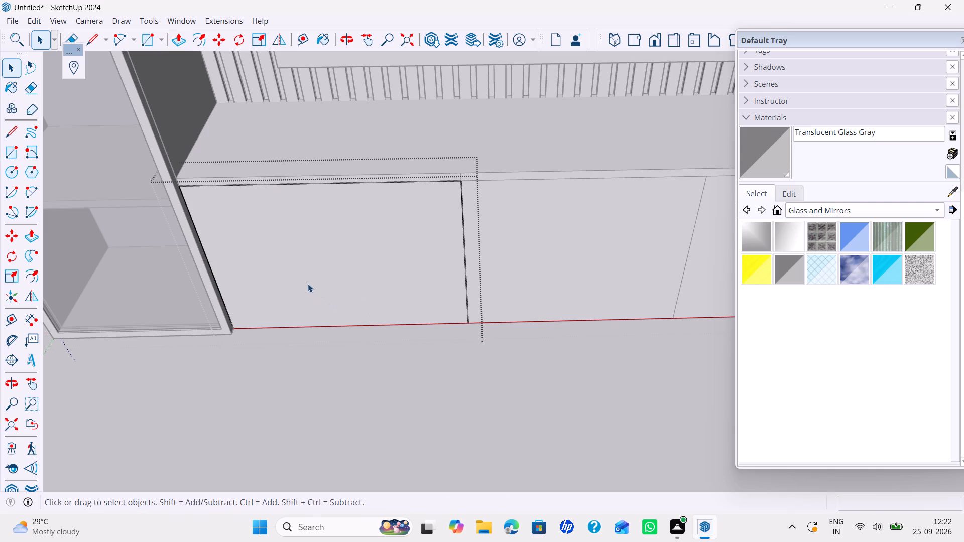
Offset the rectangle's outline inward 3 mm.
{"action": "key", "text": "f"}
{"action": "left_click", "coordinate": [293, 264]}
{"action": "key", "text": "1"}
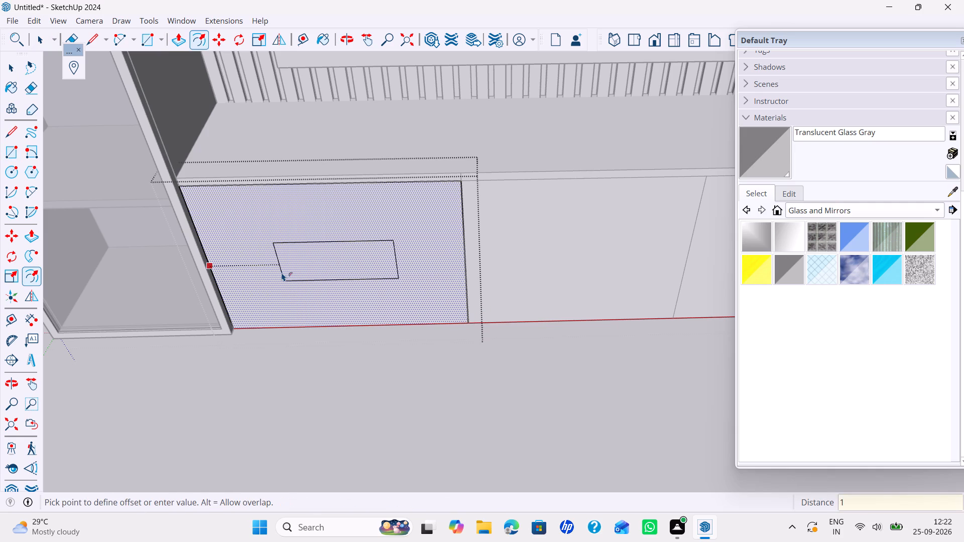
{"action": "key", "text": "BackSpace"}
{"action": "type", "text": "3MM"}
{"action": "key", "text": "Return"}
{"action": "key", "text": "space"}
Extrude the inner face outward by the last-used distance to form the cabinet front, and close its group.
{"action": "key", "text": "p"}
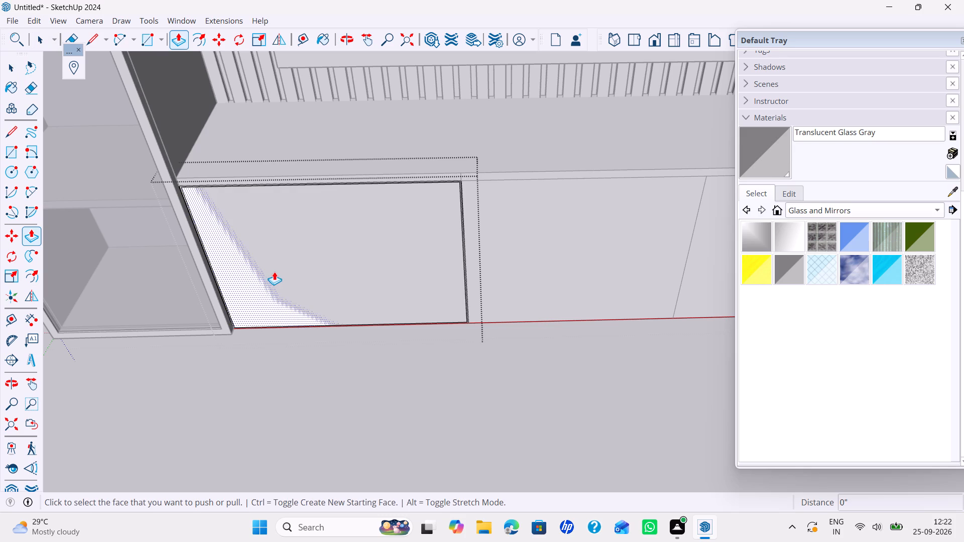
{"action": "double_click", "coordinate": [275, 272]}
{"action": "key", "text": "space"}
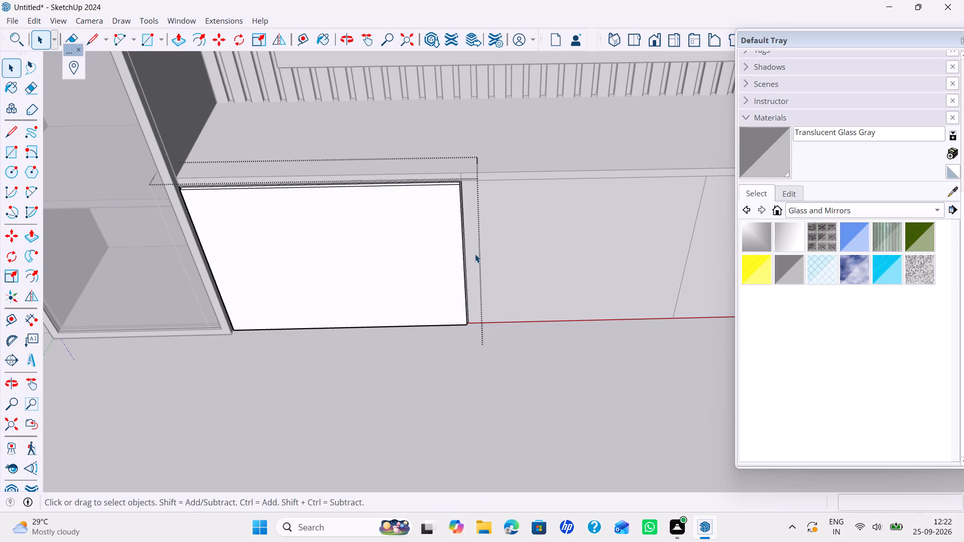
{"action": "left_click", "coordinate": [475, 254]}
{"action": "scroll", "coordinate": [539, 146], "scroll_direction": "up", "scroll_amount": 1}
{"action": "left_click", "coordinate": [567, 138]}
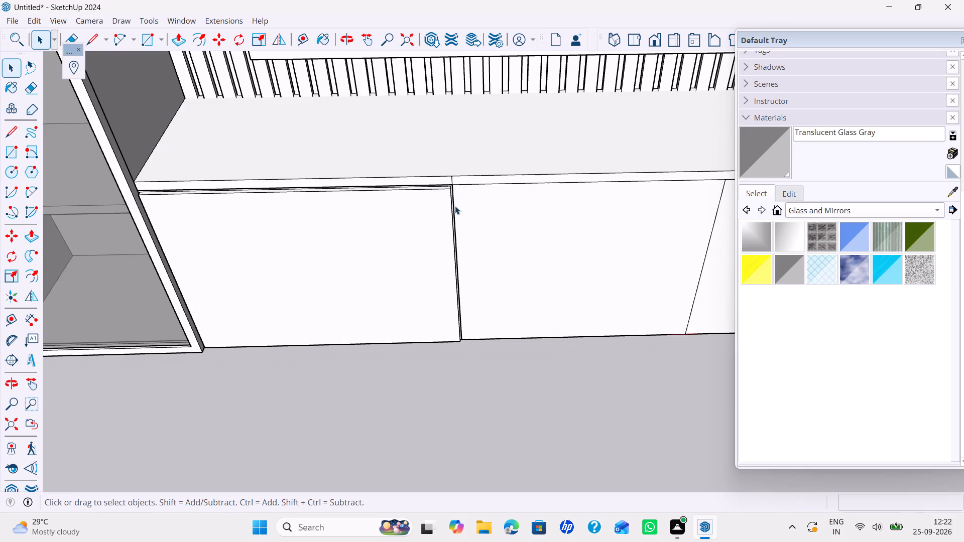
Copy the cabinet front group along the cabinet to the next bay's corner and repeat it as a x3 array.
{"action": "left_click", "coordinate": [365, 263]}
{"action": "left_click_drag", "start_coordinate": [435, 224], "coordinate": [450, 213]}
{"action": "key", "text": "m"}
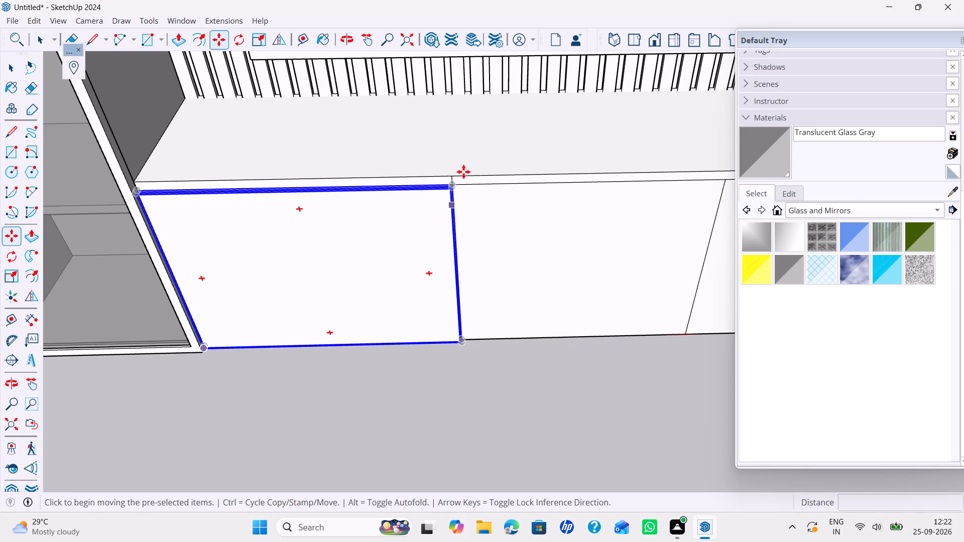
{"action": "scroll", "coordinate": [463, 172], "scroll_direction": "up", "scroll_amount": 16}
{"action": "scroll", "coordinate": [419, 211], "scroll_direction": "up", "scroll_amount": 6}
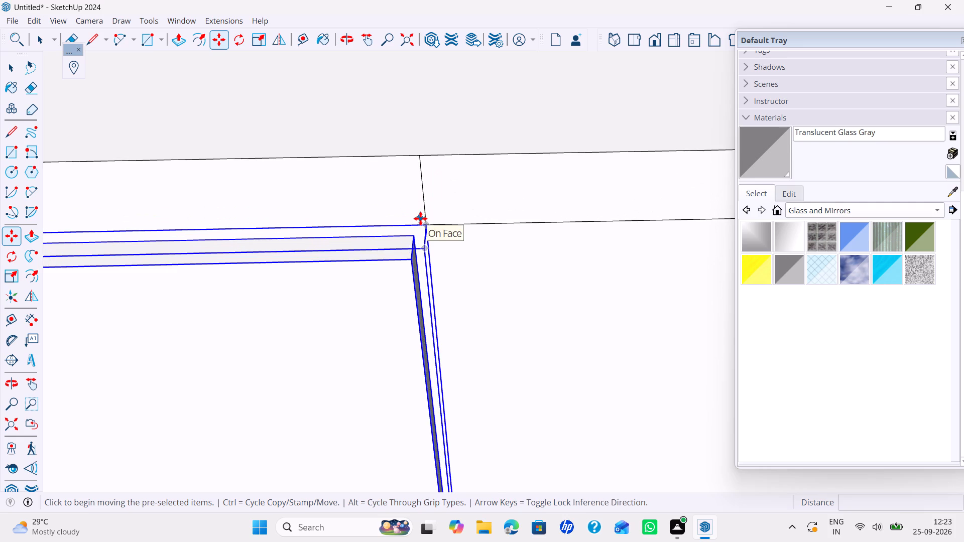
{"action": "left_click", "coordinate": [427, 225]}
{"action": "scroll", "coordinate": [479, 227], "scroll_direction": "down", "scroll_amount": 7}
{"action": "scroll", "coordinate": [535, 241], "scroll_direction": "down", "scroll_amount": 15}
{"action": "middle_click_drag", "start_coordinate": [537, 240], "coordinate": [322, 257], "text": "shift"}
{"action": "scroll", "coordinate": [647, 253], "scroll_direction": "up", "scroll_amount": 7}
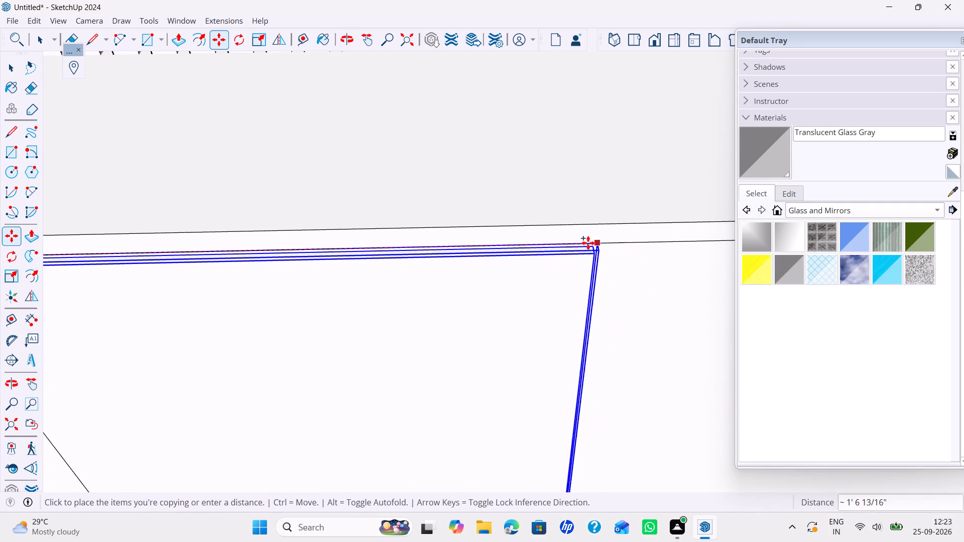
{"action": "left_click", "coordinate": [585, 245]}
{"action": "type", "text": "X3"}
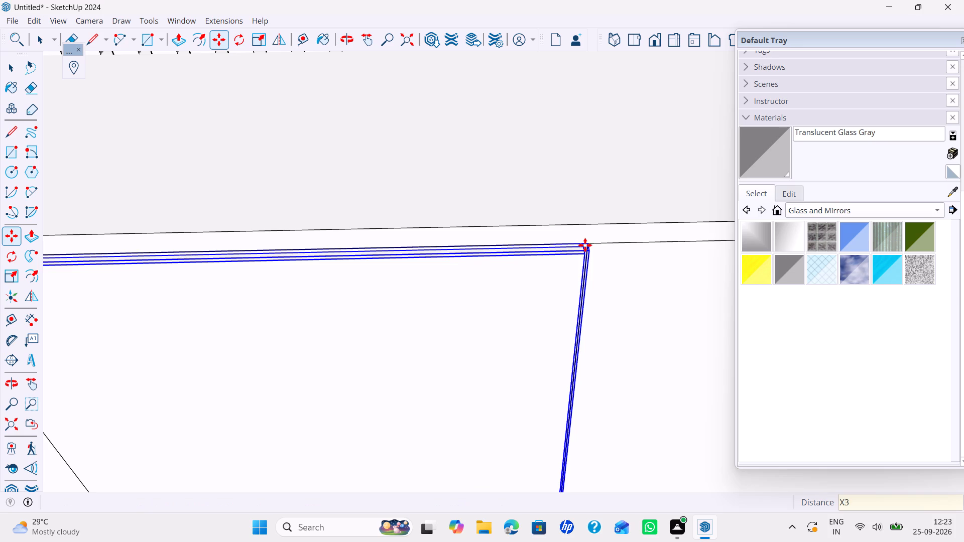
{"action": "key", "text": "Return"}
{"action": "key", "text": "space"}
{"action": "scroll", "coordinate": [352, 240], "scroll_direction": "down", "scroll_amount": 6}
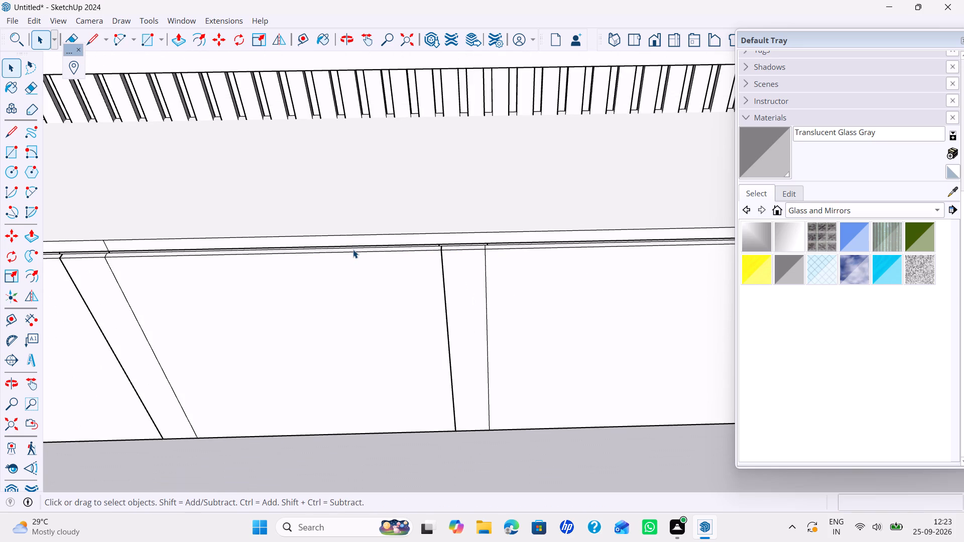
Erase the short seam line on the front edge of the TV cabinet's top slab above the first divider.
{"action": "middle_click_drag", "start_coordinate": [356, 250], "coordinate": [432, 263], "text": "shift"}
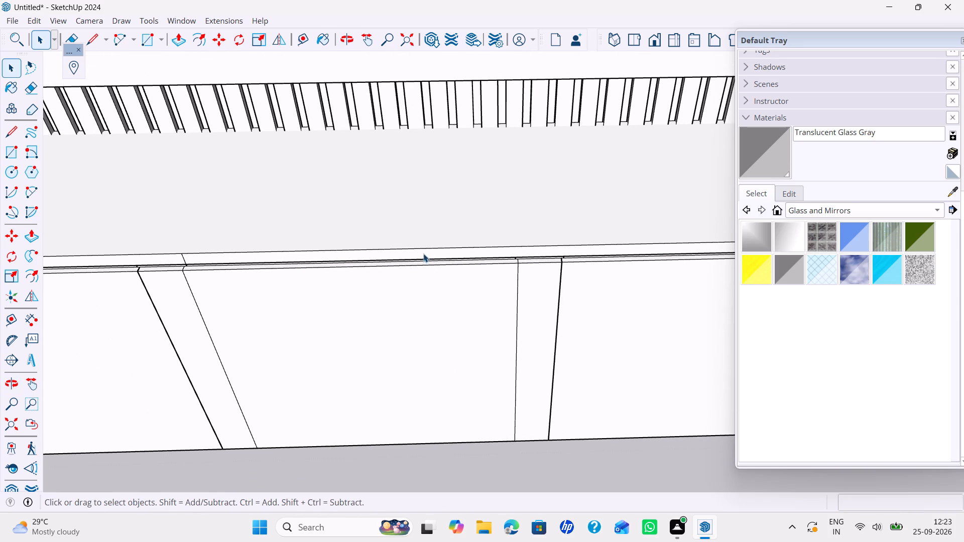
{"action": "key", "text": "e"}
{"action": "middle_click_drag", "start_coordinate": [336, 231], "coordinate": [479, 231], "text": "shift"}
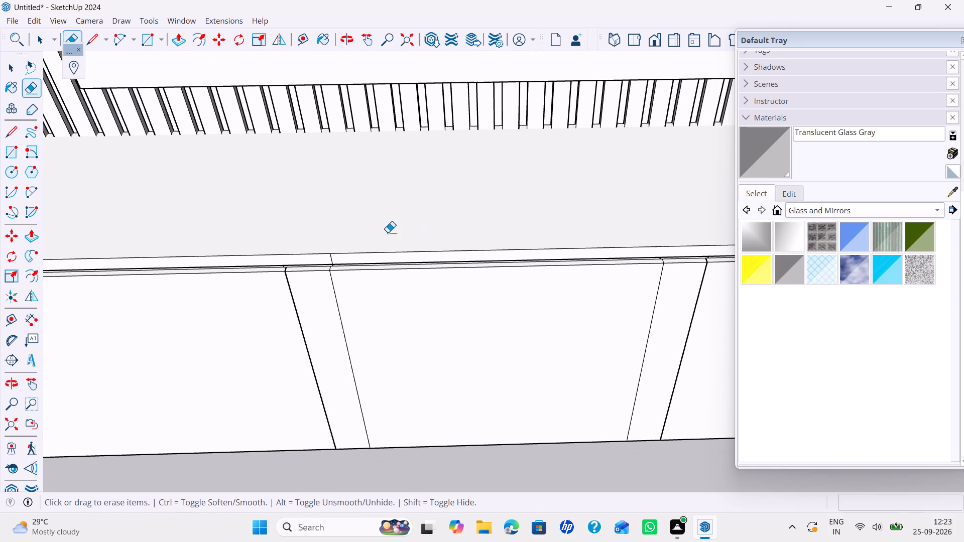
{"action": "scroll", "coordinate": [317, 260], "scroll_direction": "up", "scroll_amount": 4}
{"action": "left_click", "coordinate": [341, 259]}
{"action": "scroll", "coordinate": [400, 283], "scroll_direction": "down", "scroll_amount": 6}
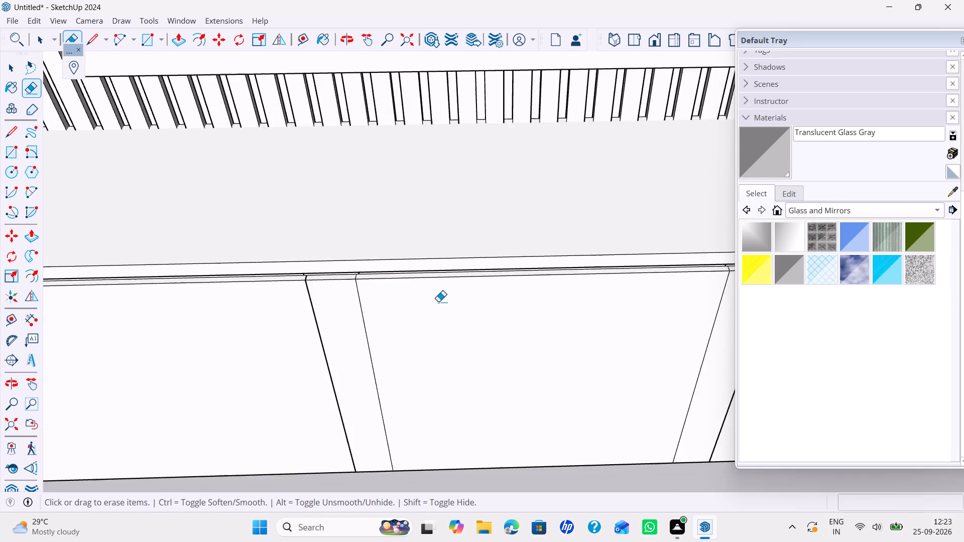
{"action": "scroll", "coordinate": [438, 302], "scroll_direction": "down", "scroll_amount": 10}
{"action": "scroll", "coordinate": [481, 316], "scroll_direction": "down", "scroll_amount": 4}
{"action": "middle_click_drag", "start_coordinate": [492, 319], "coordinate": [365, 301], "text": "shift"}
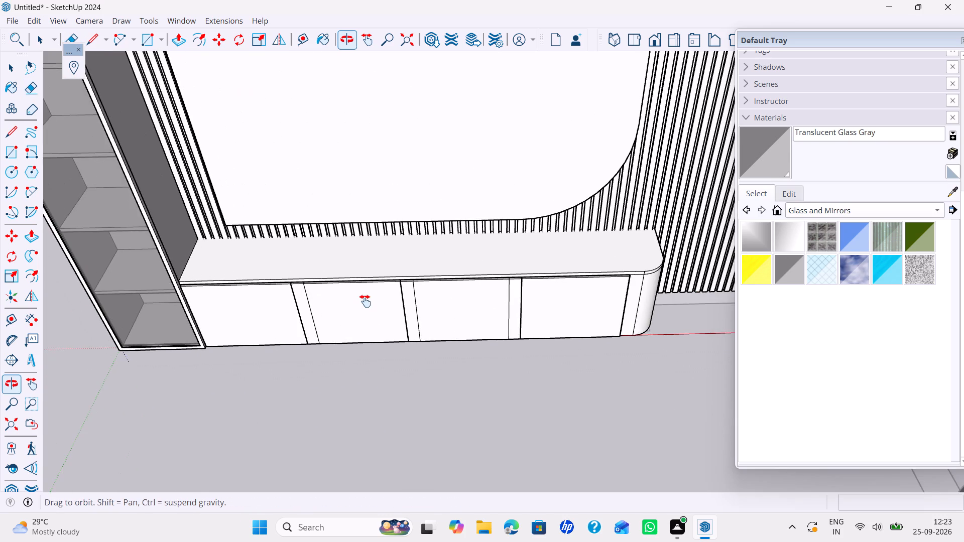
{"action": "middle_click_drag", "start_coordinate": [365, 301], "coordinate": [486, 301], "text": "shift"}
Undo the seam line erasure and the x3 array of cabinet fronts.
{"action": "key", "text": "space"}
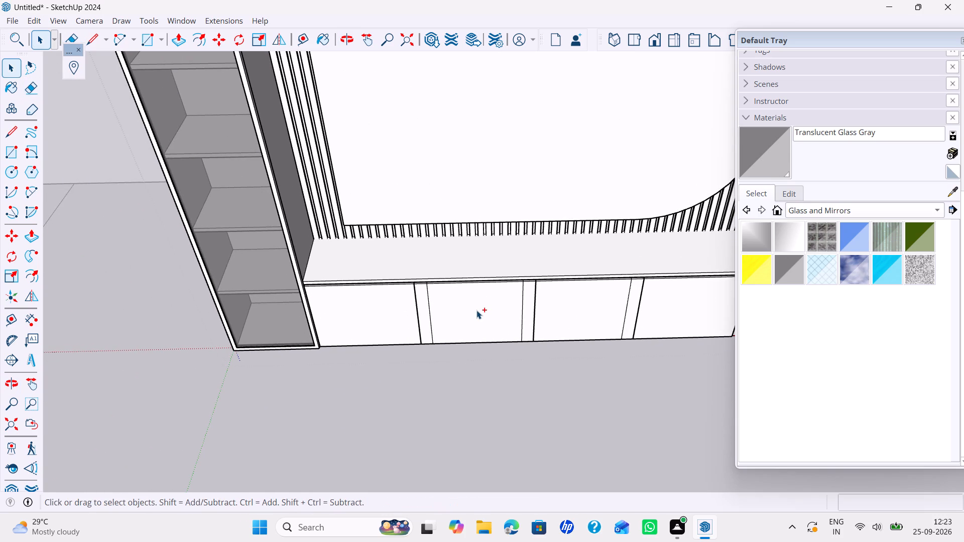
{"action": "key", "text": "ctrl+z"}
{"action": "key", "text": "ctrl+z"}
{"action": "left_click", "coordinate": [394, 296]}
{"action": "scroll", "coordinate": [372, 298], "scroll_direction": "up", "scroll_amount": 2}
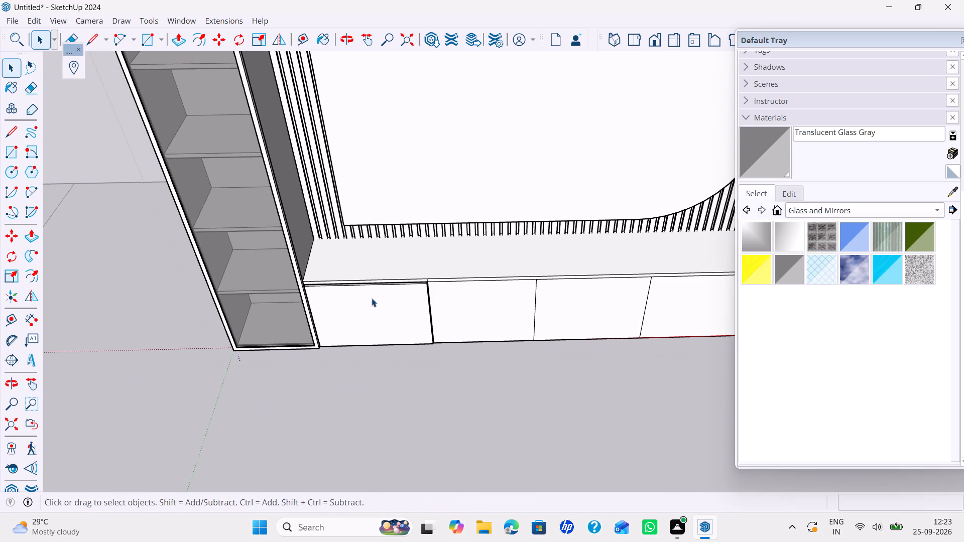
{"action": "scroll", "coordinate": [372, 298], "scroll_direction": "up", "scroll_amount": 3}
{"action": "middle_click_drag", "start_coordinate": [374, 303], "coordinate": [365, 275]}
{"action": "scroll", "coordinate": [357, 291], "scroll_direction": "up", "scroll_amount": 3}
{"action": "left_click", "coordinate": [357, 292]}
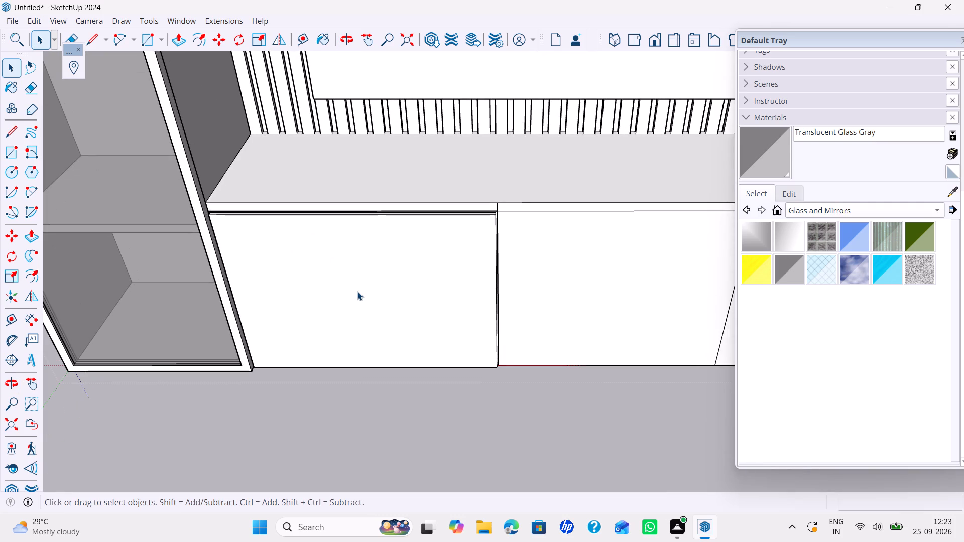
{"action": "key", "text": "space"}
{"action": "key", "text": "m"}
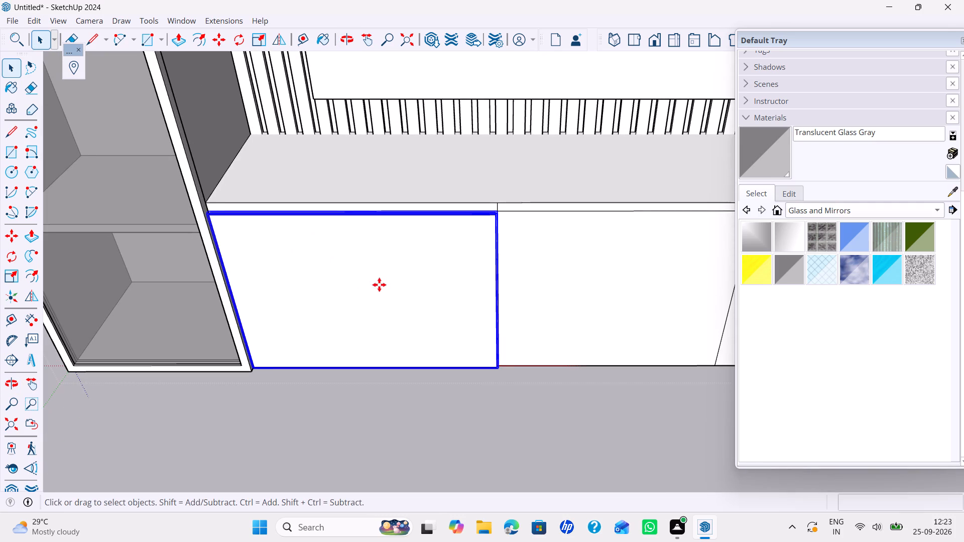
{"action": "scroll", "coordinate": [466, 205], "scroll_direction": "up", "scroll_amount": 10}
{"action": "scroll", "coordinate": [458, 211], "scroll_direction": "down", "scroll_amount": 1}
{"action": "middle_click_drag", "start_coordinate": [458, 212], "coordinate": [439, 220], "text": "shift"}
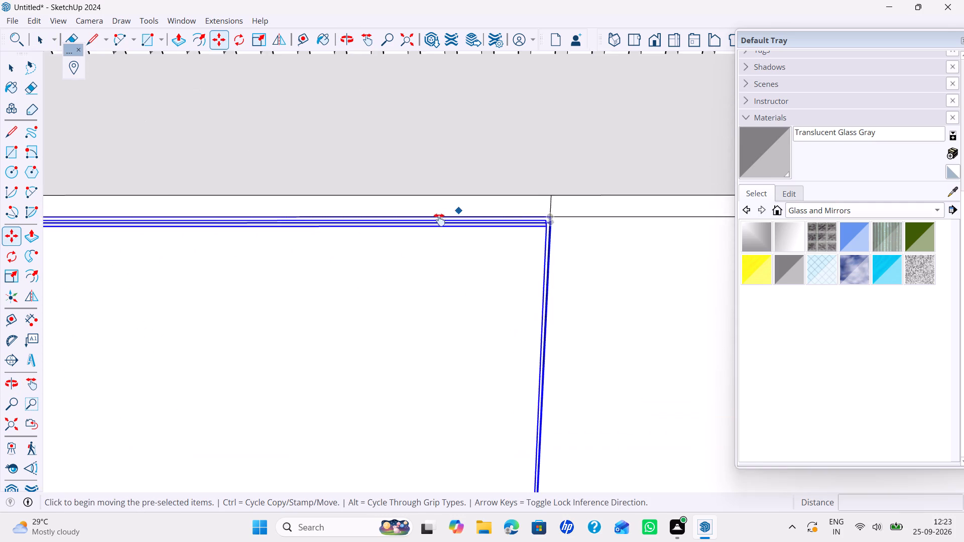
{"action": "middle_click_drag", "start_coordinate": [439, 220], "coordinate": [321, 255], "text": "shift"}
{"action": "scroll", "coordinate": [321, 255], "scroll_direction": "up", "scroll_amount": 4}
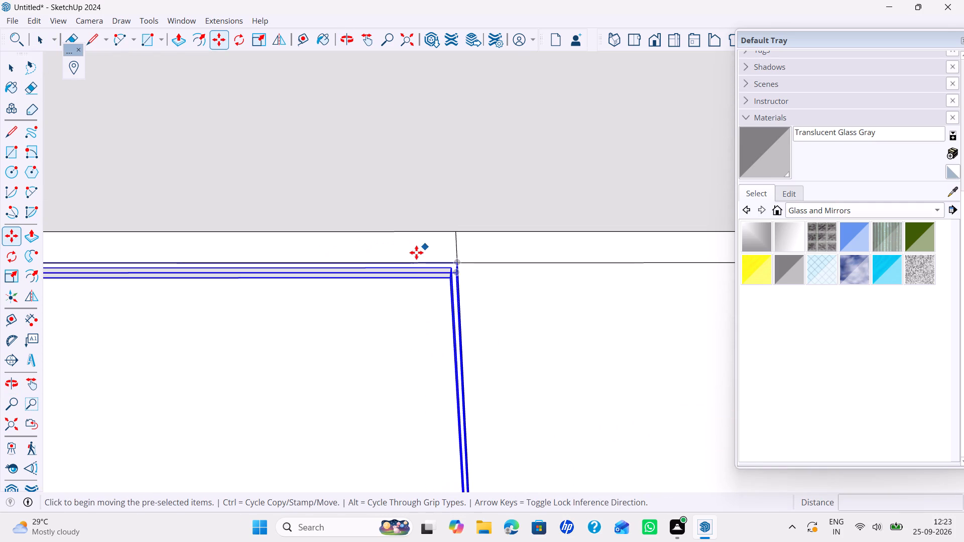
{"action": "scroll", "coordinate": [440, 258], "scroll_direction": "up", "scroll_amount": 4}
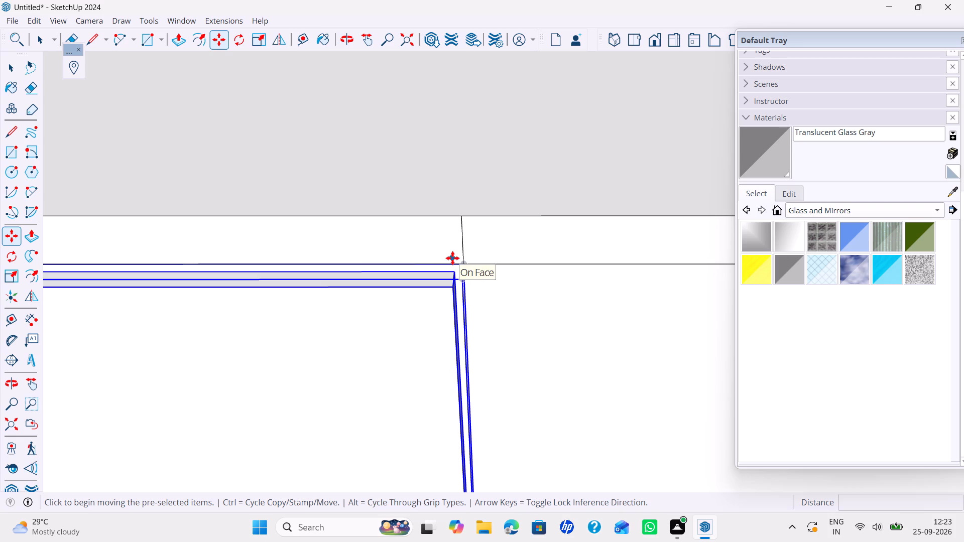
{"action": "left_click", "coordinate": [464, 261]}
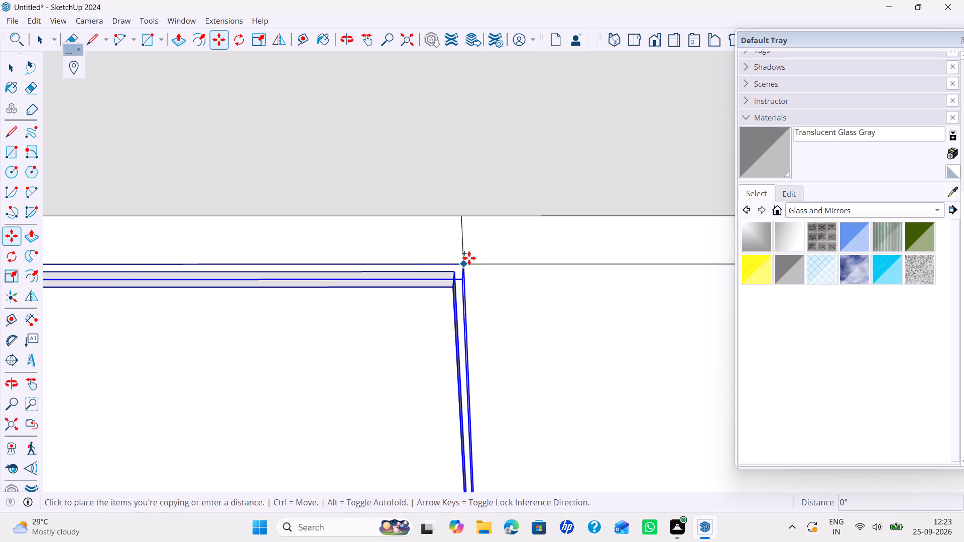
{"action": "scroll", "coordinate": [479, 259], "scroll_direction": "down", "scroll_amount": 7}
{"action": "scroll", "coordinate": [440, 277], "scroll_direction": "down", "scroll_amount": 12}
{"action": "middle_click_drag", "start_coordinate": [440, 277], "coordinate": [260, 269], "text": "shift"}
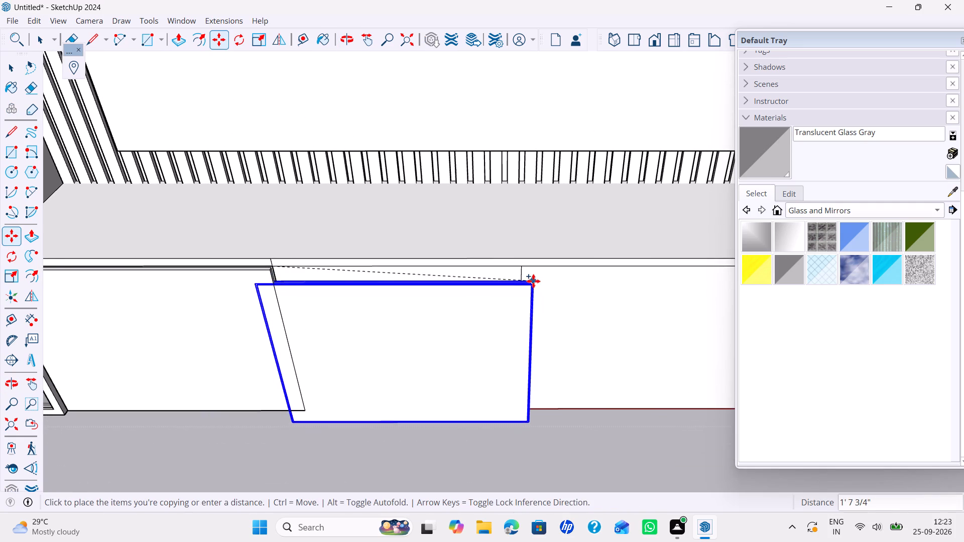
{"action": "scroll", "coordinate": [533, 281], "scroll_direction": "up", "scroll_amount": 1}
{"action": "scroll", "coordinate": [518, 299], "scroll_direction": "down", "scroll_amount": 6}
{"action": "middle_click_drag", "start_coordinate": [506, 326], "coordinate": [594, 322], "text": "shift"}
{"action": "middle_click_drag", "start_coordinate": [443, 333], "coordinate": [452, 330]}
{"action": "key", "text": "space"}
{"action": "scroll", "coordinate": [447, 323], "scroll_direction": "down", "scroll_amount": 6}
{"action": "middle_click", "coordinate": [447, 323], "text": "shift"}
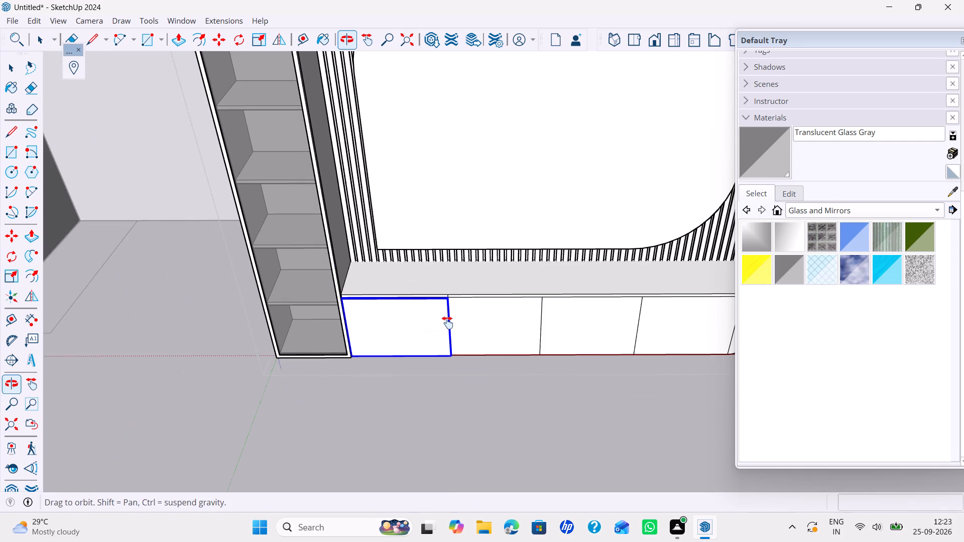
Delete the cabinet front group from the TV cabinet's first bay beside the shelf unit.
{"action": "left_click", "coordinate": [402, 329]}
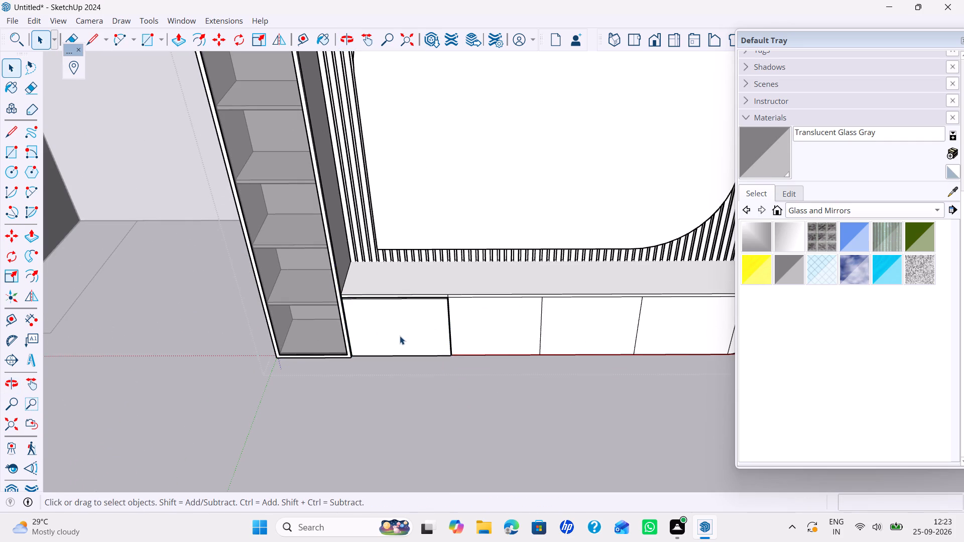
{"action": "left_click", "coordinate": [400, 338]}
{"action": "scroll", "coordinate": [399, 338], "scroll_direction": "up", "scroll_amount": 5}
{"action": "middle_click_drag", "start_coordinate": [398, 307], "coordinate": [391, 279]}
{"action": "scroll", "coordinate": [403, 250], "scroll_direction": "up", "scroll_amount": 1}
{"action": "left_click", "coordinate": [403, 250]}
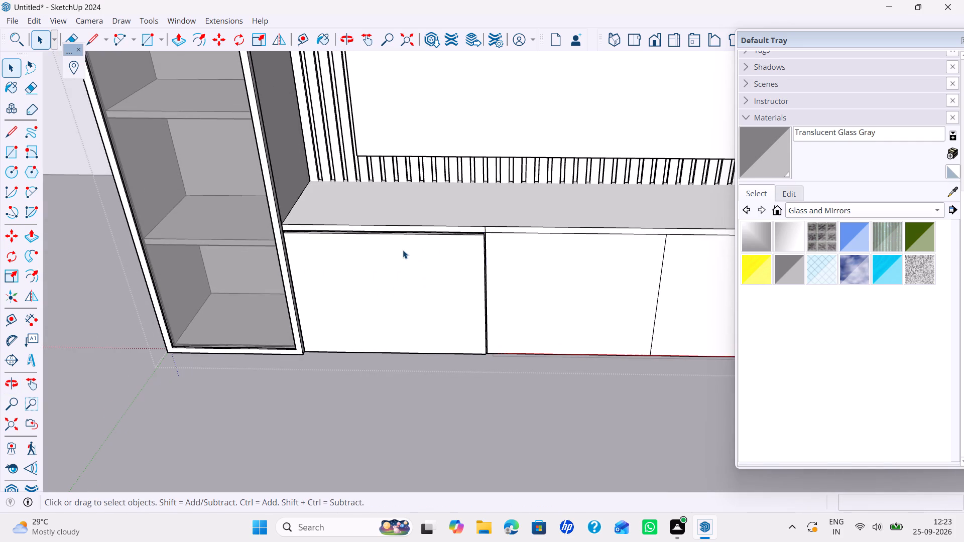
{"action": "key", "text": "Delete"}
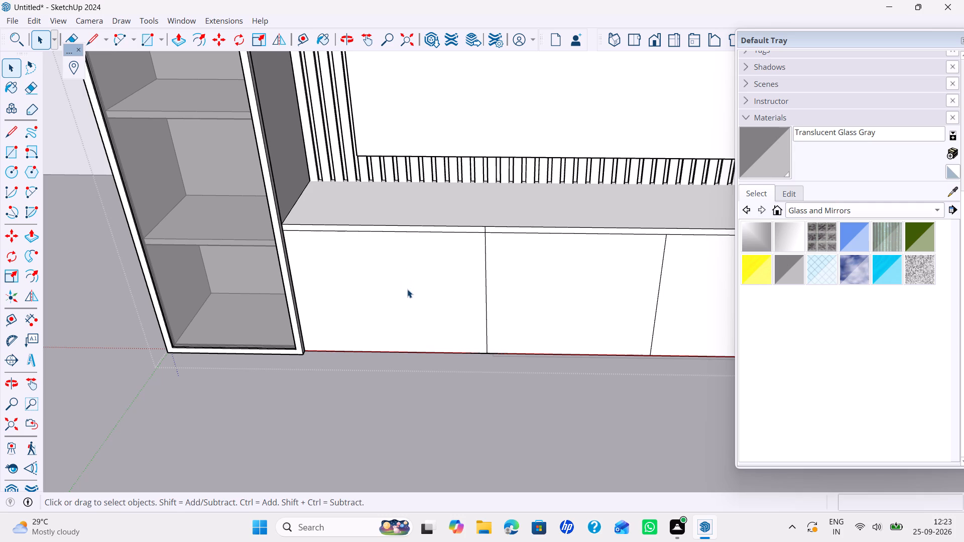
Measure the first bay's width from its divider line to the shelf unit's door frame.
{"action": "key", "text": "t"}
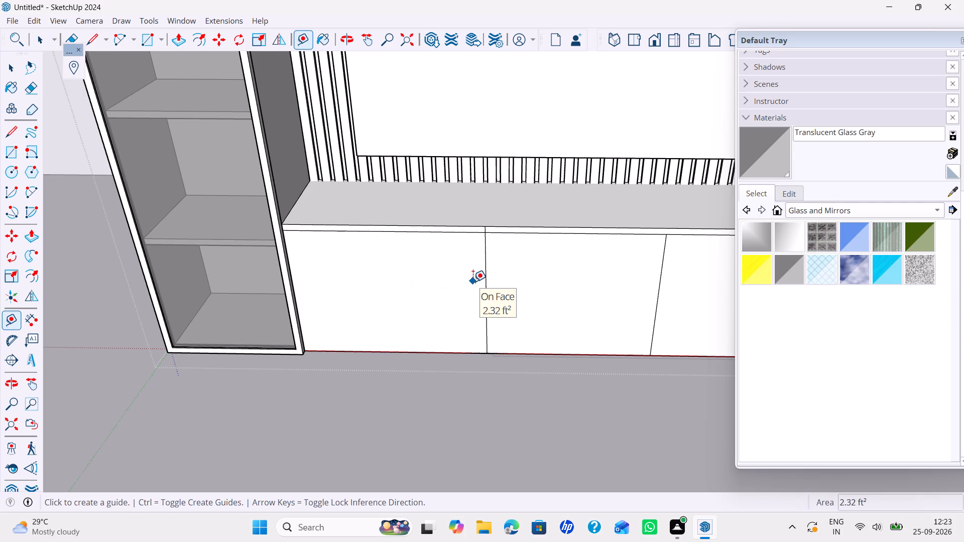
{"action": "left_click", "coordinate": [484, 274]}
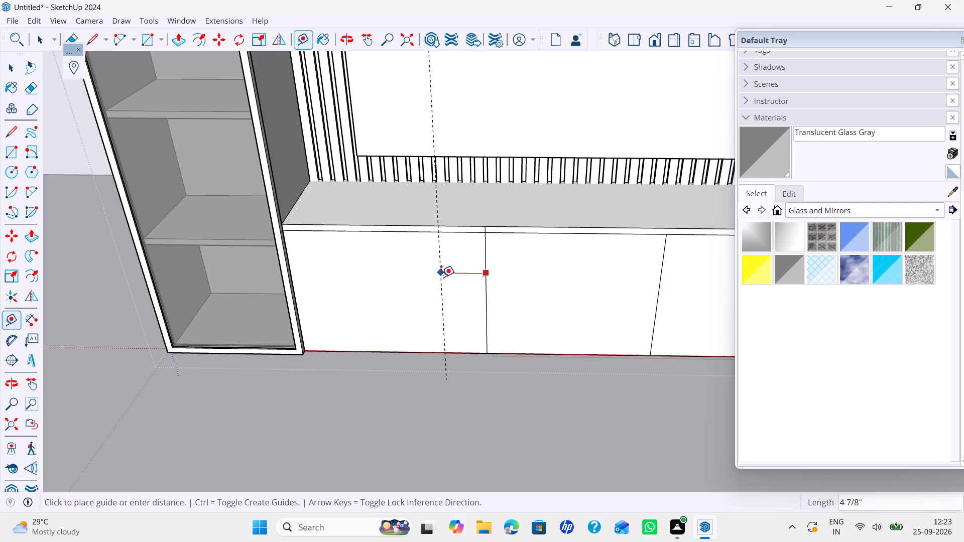
{"action": "key", "text": "Left"}
{"action": "key", "text": "Right"}
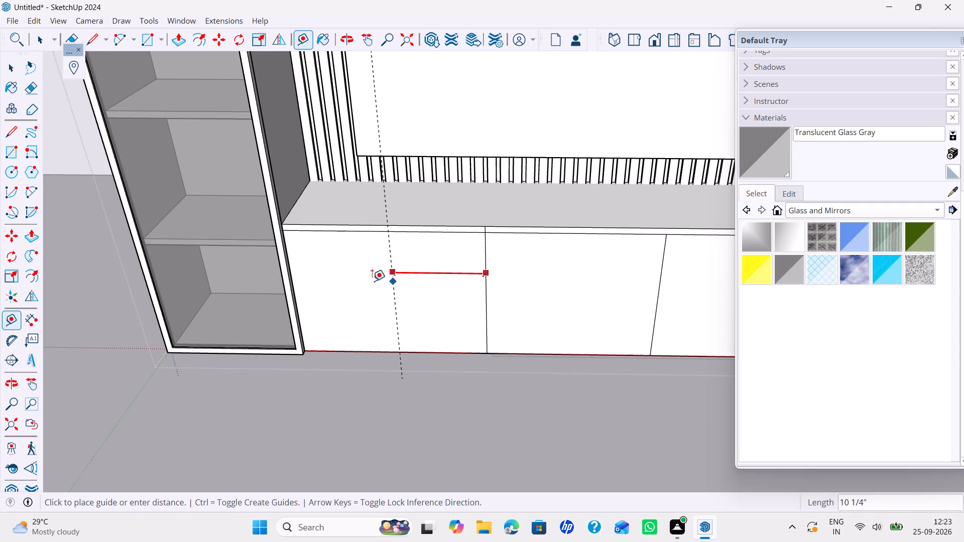
{"action": "scroll", "coordinate": [294, 239], "scroll_direction": "up", "scroll_amount": 3}
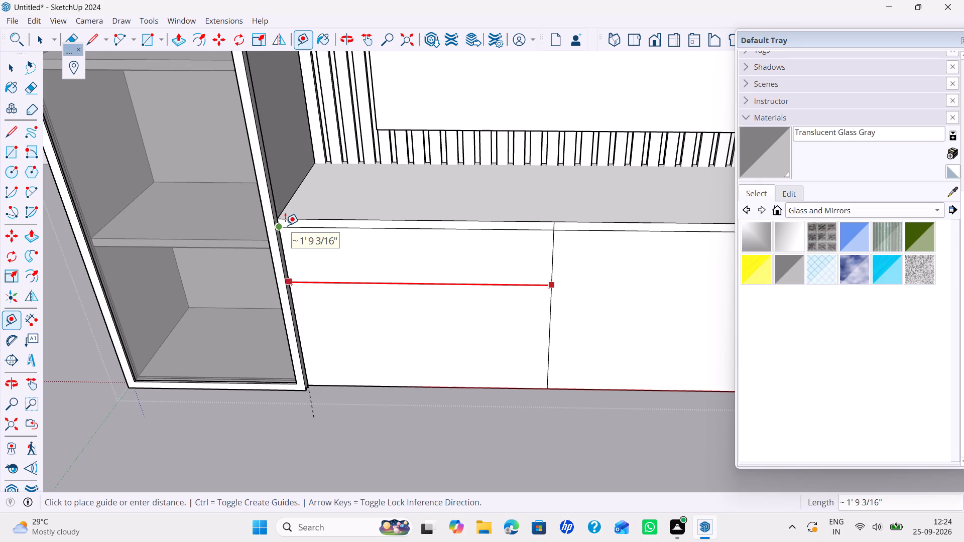
{"action": "key", "text": "space"}
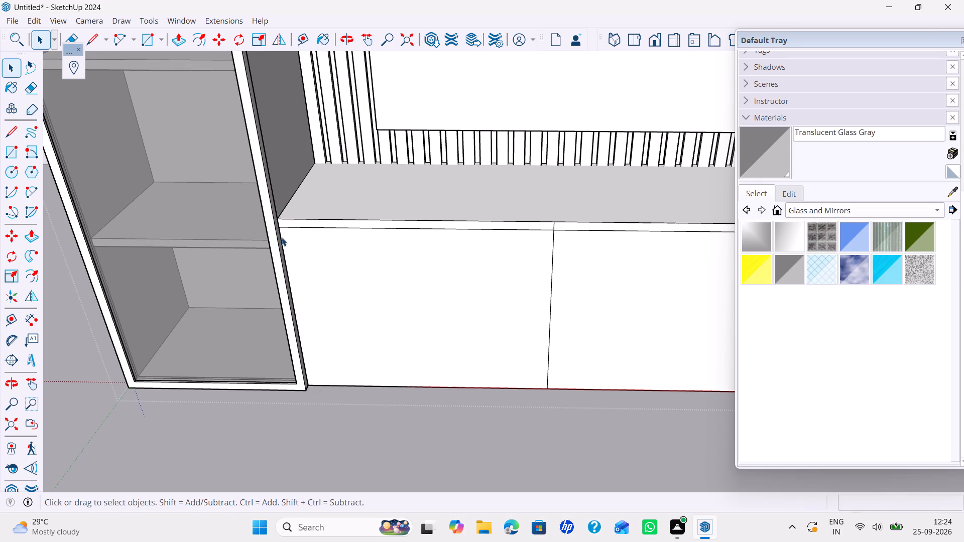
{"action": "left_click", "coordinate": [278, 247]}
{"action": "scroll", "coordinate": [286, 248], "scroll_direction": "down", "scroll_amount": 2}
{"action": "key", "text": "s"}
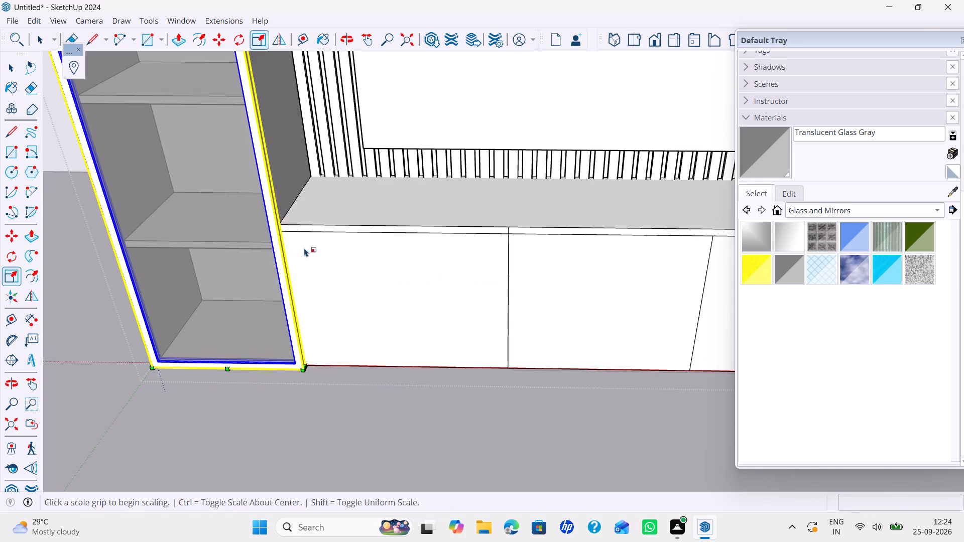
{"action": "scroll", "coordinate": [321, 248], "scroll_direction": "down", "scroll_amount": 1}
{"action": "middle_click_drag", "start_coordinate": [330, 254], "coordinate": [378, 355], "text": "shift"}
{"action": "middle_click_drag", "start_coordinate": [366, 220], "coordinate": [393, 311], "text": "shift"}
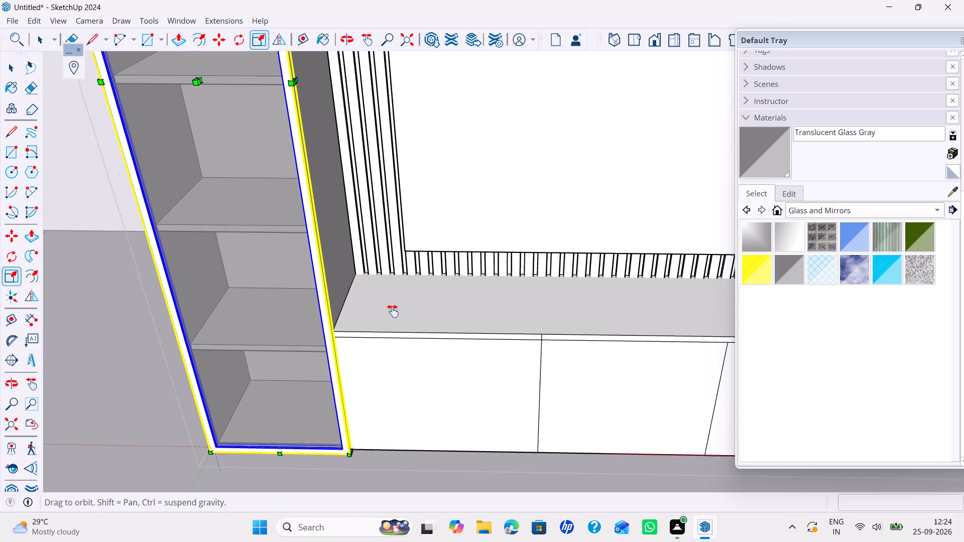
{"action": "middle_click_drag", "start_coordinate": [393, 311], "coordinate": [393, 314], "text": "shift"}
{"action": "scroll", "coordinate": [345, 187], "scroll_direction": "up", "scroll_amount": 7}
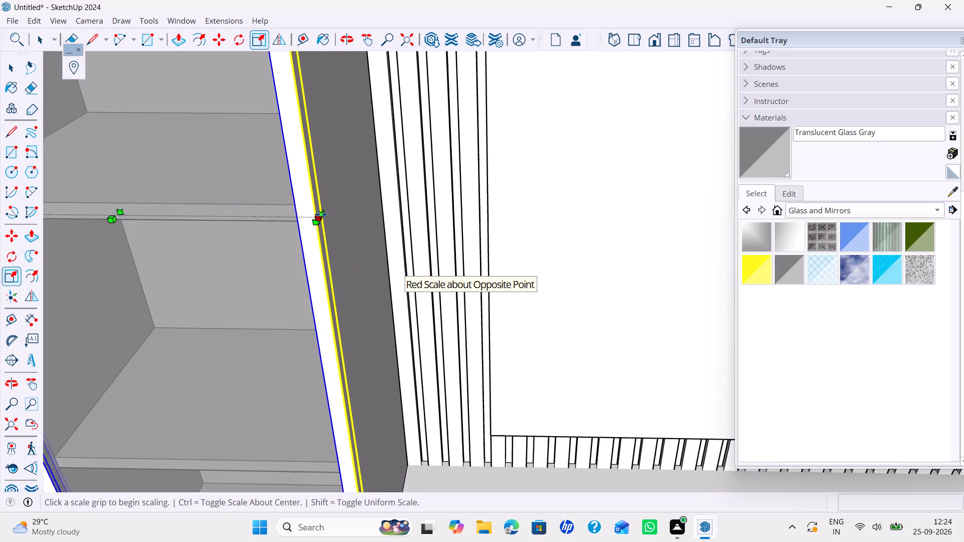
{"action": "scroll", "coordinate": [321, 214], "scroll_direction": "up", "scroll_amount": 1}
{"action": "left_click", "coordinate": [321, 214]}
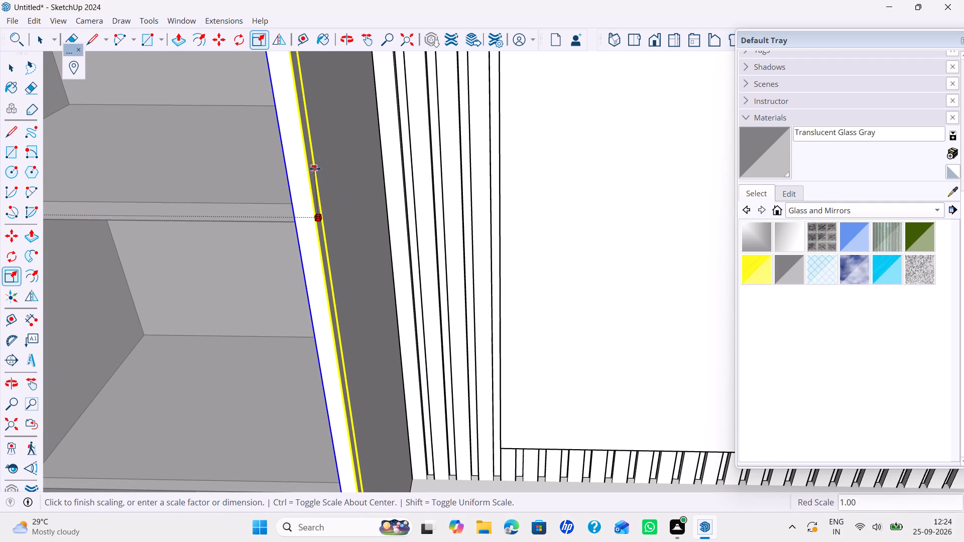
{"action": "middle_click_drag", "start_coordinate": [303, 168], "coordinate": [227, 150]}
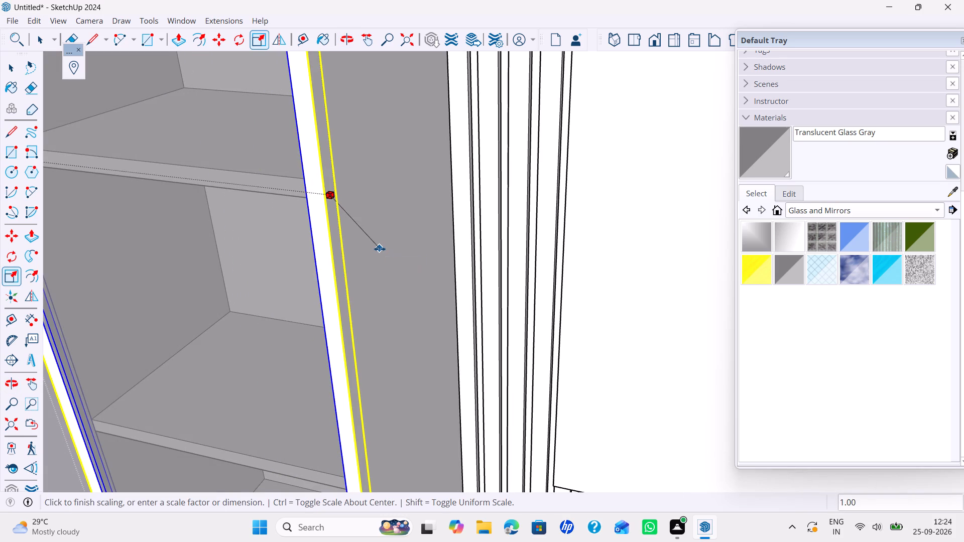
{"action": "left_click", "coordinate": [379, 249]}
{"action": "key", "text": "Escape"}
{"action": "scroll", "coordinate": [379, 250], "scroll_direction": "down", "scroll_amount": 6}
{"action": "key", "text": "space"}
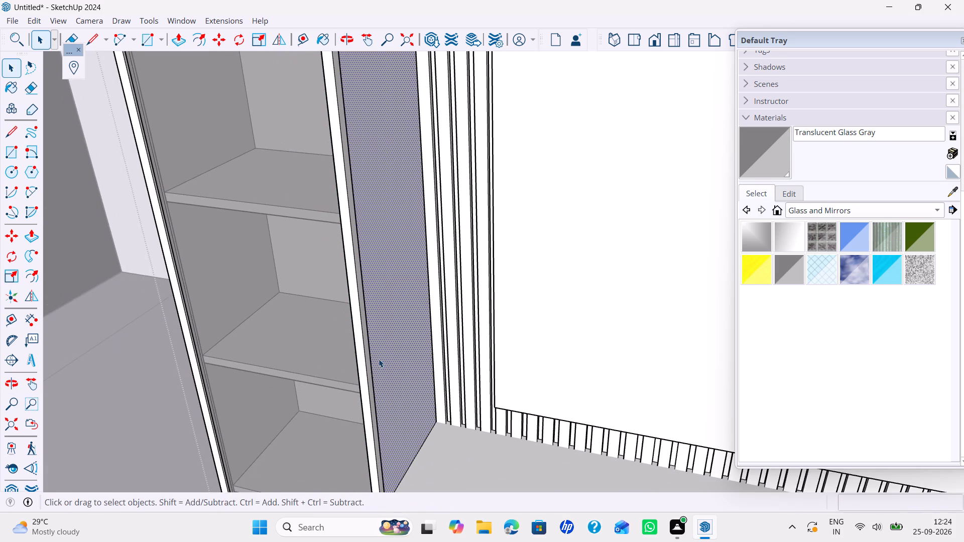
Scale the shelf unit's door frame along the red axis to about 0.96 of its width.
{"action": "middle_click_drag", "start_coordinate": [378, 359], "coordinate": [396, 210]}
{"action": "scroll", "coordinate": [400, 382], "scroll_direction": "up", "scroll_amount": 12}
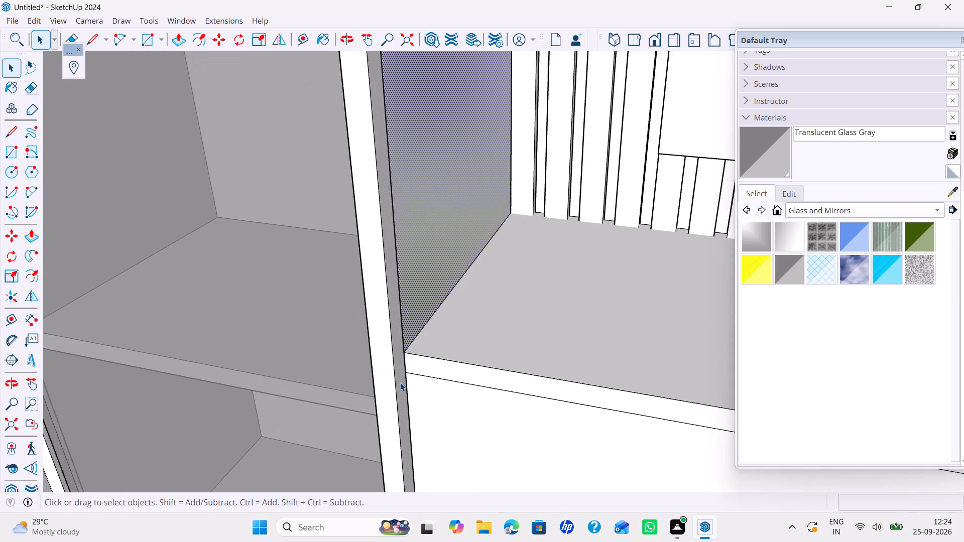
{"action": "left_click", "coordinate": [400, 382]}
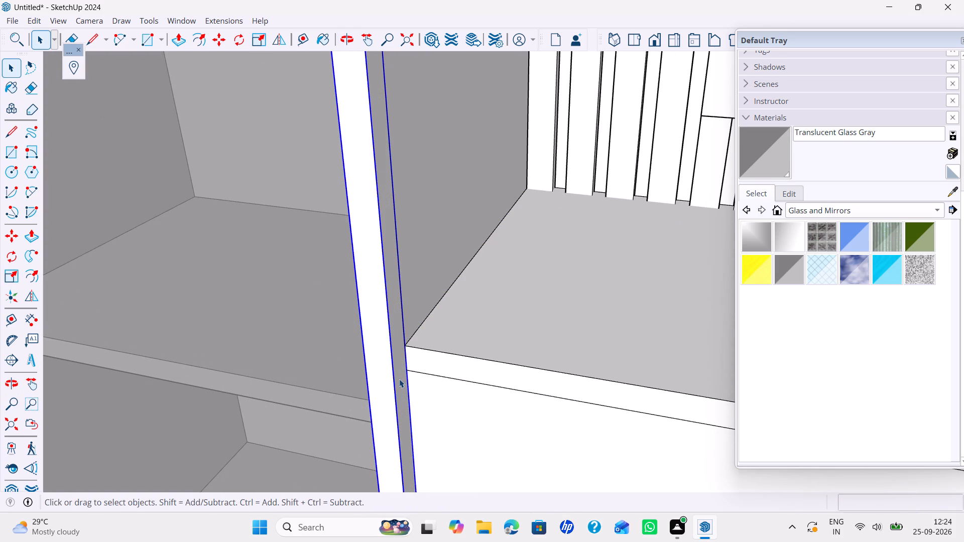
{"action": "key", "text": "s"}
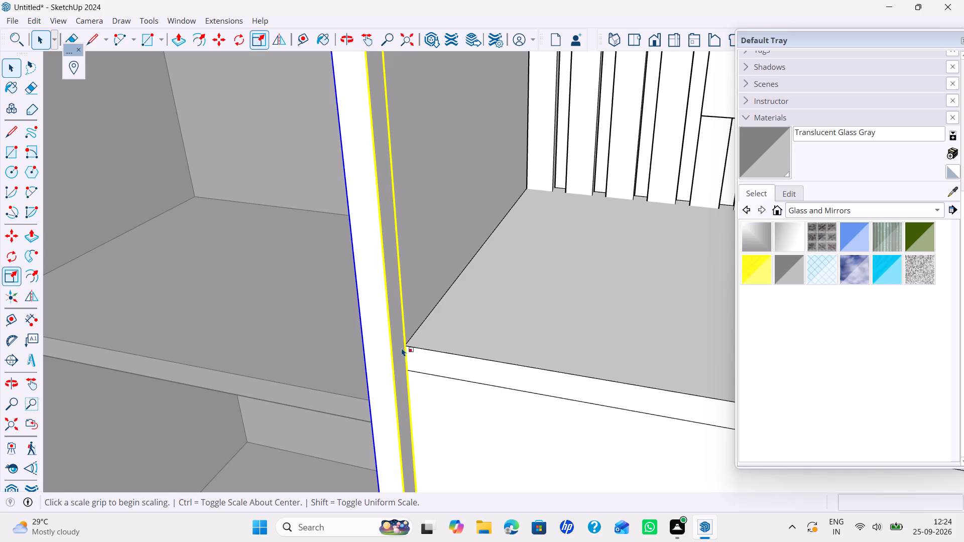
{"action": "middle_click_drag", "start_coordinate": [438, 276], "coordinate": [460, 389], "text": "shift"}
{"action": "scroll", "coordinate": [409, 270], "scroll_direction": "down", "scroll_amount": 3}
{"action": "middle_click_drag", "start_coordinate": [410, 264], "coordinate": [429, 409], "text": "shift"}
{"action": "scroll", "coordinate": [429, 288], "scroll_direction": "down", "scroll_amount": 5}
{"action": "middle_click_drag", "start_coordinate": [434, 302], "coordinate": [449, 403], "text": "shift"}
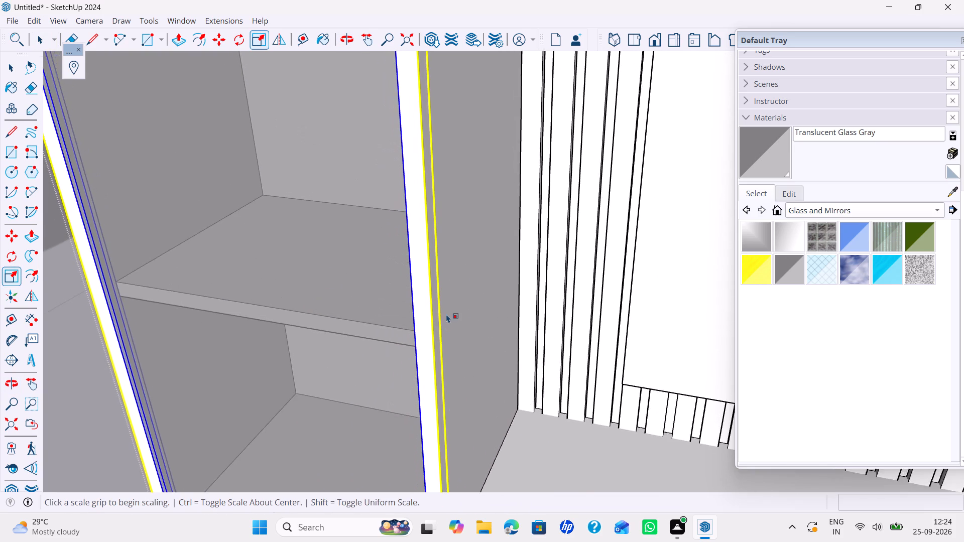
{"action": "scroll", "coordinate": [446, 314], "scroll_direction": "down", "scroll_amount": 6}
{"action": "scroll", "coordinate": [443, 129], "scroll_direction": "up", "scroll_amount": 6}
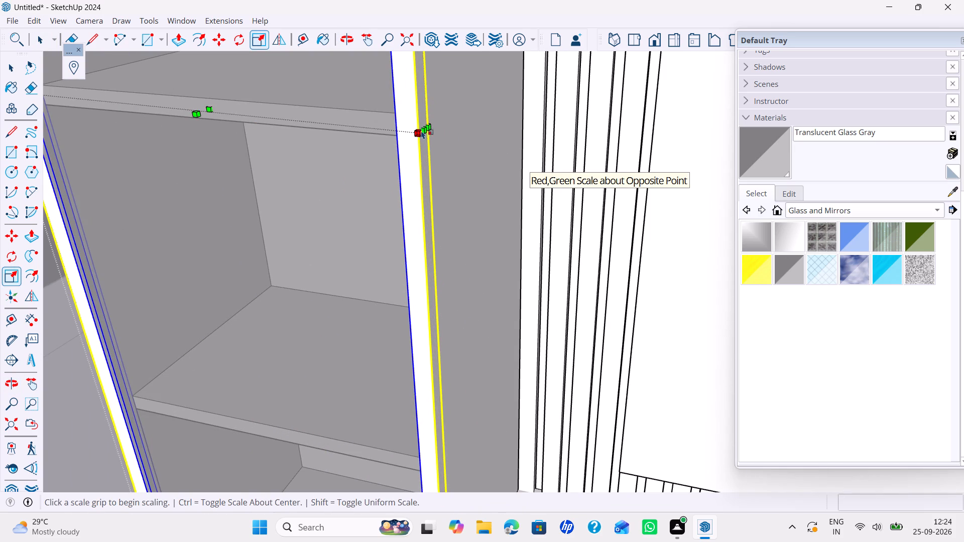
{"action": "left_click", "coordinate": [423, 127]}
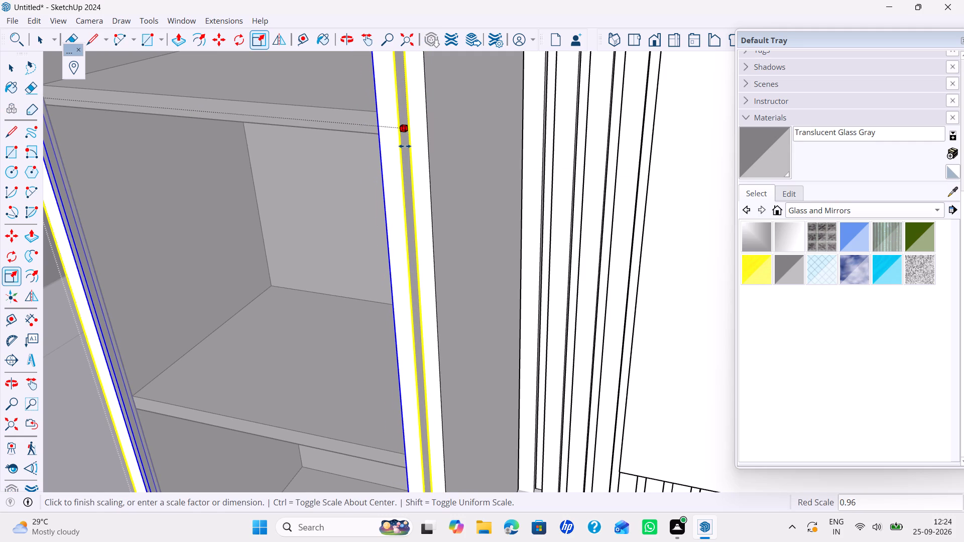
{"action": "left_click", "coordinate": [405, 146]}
Measure the TV cabinet's first bay from the shelf unit's side panel to the first divider line.
{"action": "scroll", "coordinate": [432, 261], "scroll_direction": "down", "scroll_amount": 7}
{"action": "middle_click_drag", "start_coordinate": [439, 293], "coordinate": [403, 79], "text": "shift"}
{"action": "scroll", "coordinate": [420, 325], "scroll_direction": "down", "scroll_amount": 2}
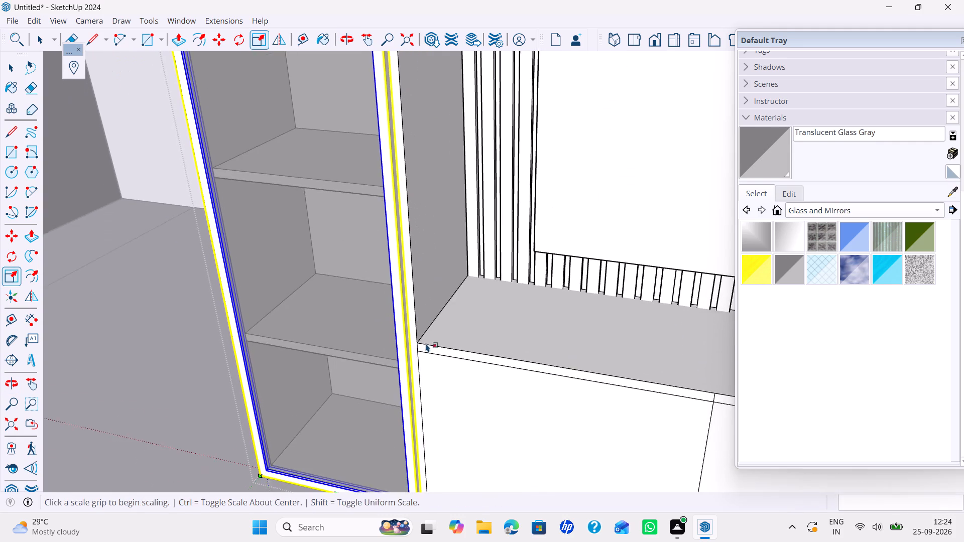
{"action": "scroll", "coordinate": [426, 343], "scroll_direction": "down", "scroll_amount": 3}
{"action": "middle_click_drag", "start_coordinate": [433, 362], "coordinate": [419, 279], "text": "shift"}
{"action": "middle_click_drag", "start_coordinate": [422, 284], "coordinate": [386, 299]}
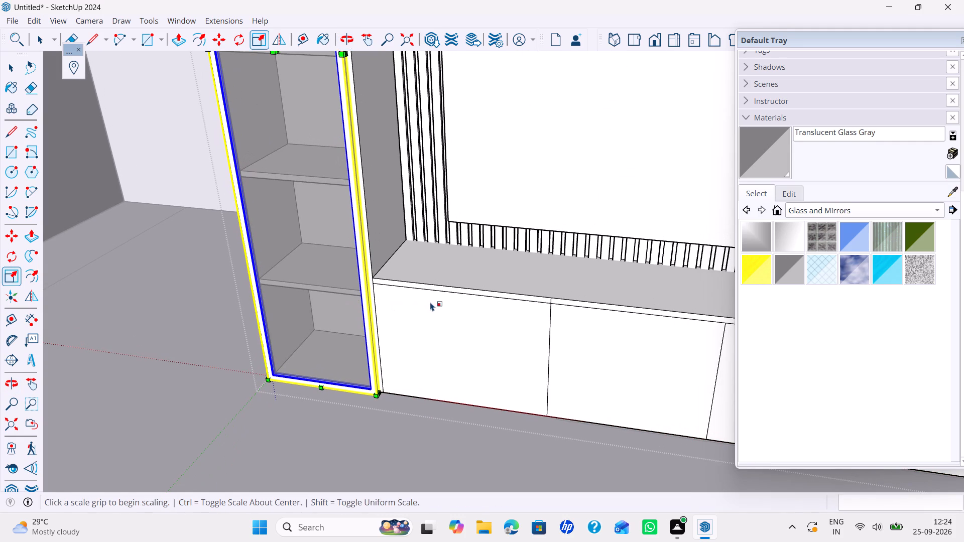
{"action": "key", "text": "t"}
{"action": "scroll", "coordinate": [403, 324], "scroll_direction": "up", "scroll_amount": 4}
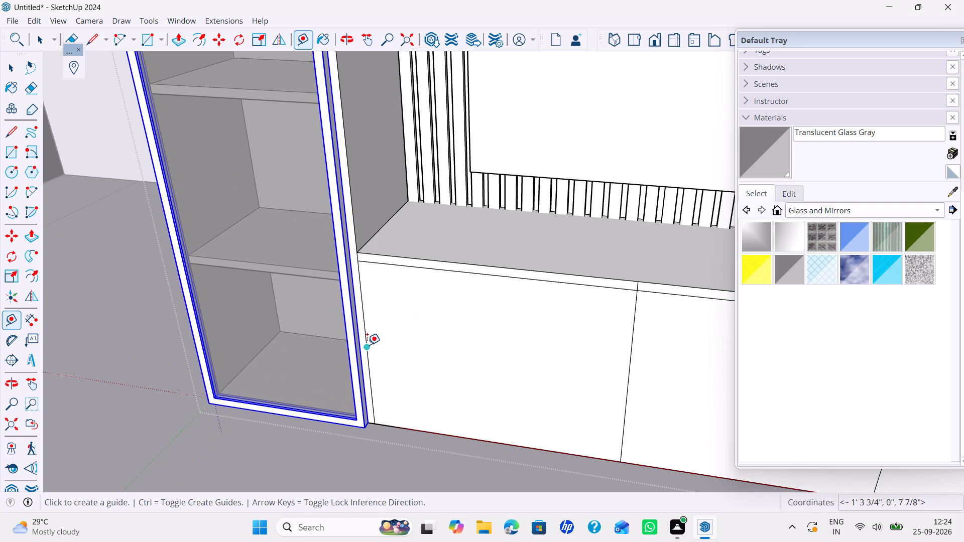
{"action": "left_click", "coordinate": [367, 345]}
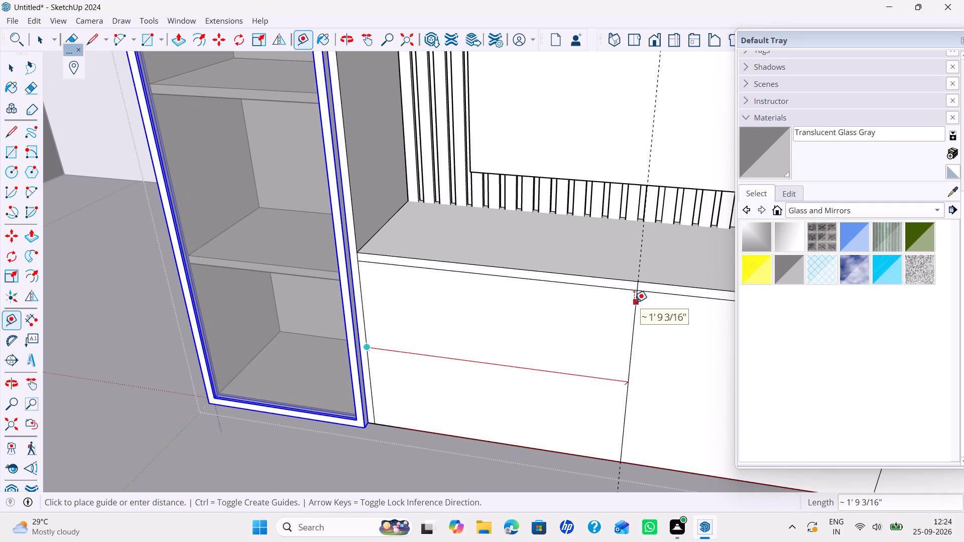
{"action": "key", "text": "Escape"}
Measure the TV cabinet's second bay between the first and second divider lines.
{"action": "scroll", "coordinate": [633, 302], "scroll_direction": "down", "scroll_amount": 5}
{"action": "middle_click_drag", "start_coordinate": [633, 302], "coordinate": [408, 265], "text": "shift"}
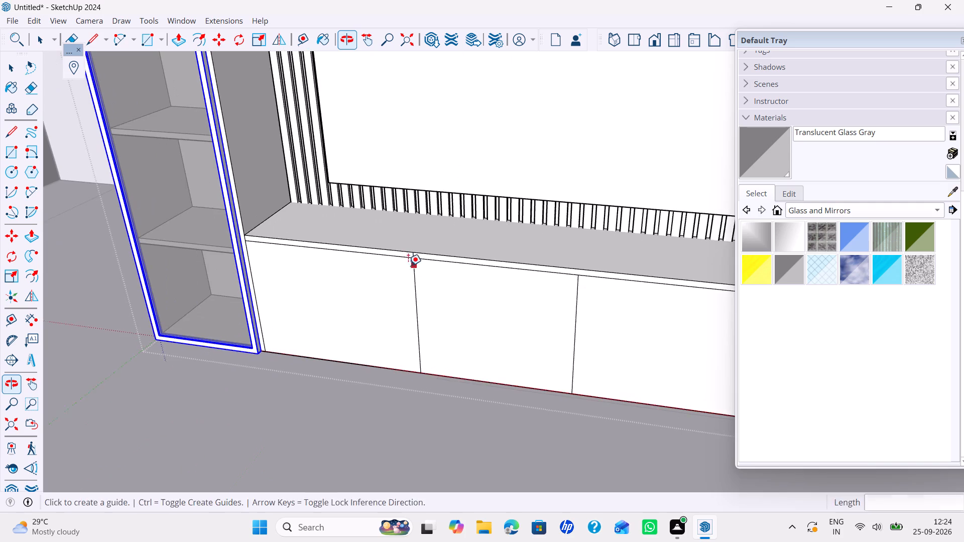
{"action": "middle_click_drag", "start_coordinate": [410, 264], "coordinate": [425, 270]}
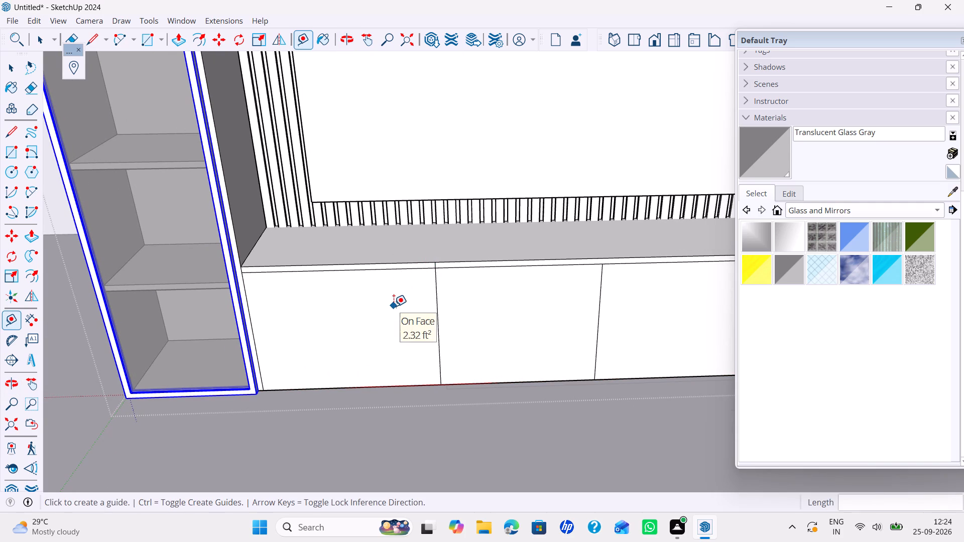
{"action": "left_click", "coordinate": [435, 310]}
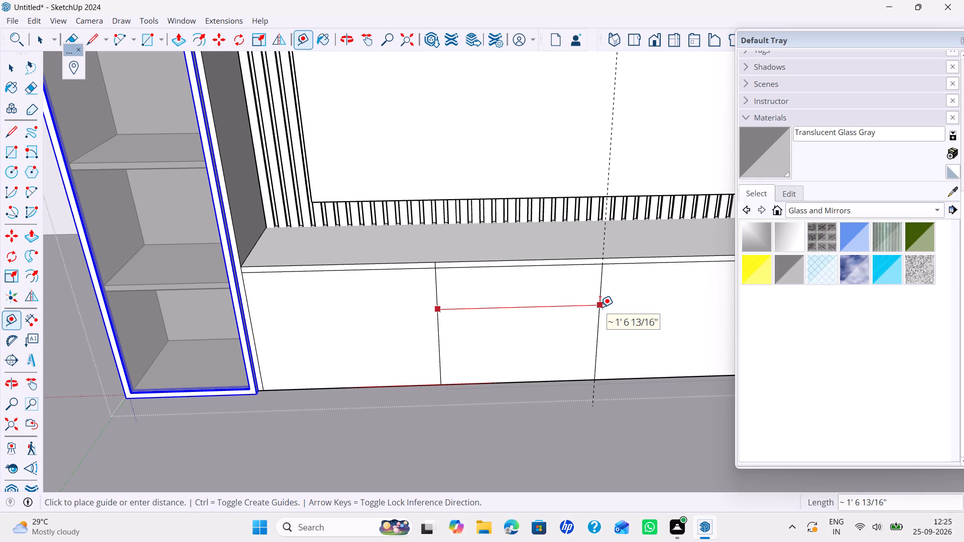
{"action": "key", "text": "space"}
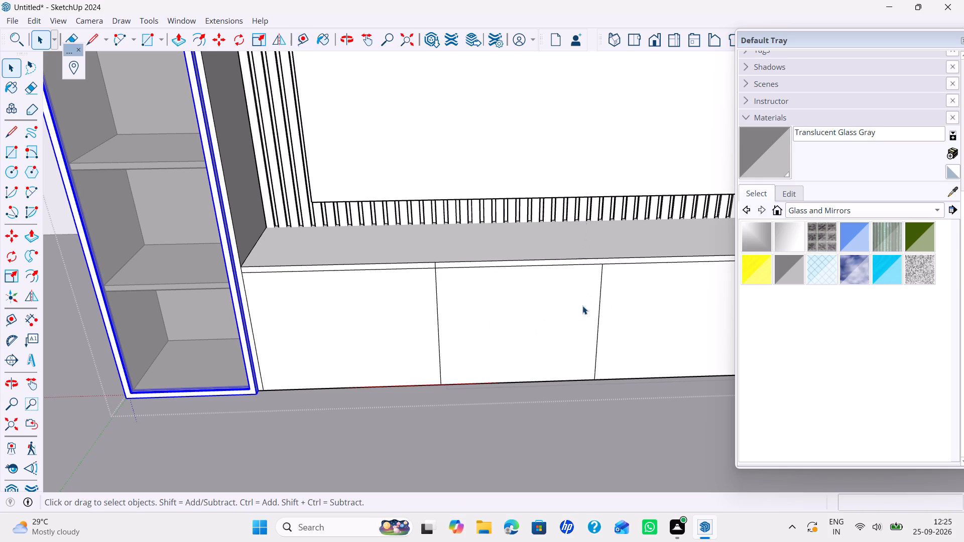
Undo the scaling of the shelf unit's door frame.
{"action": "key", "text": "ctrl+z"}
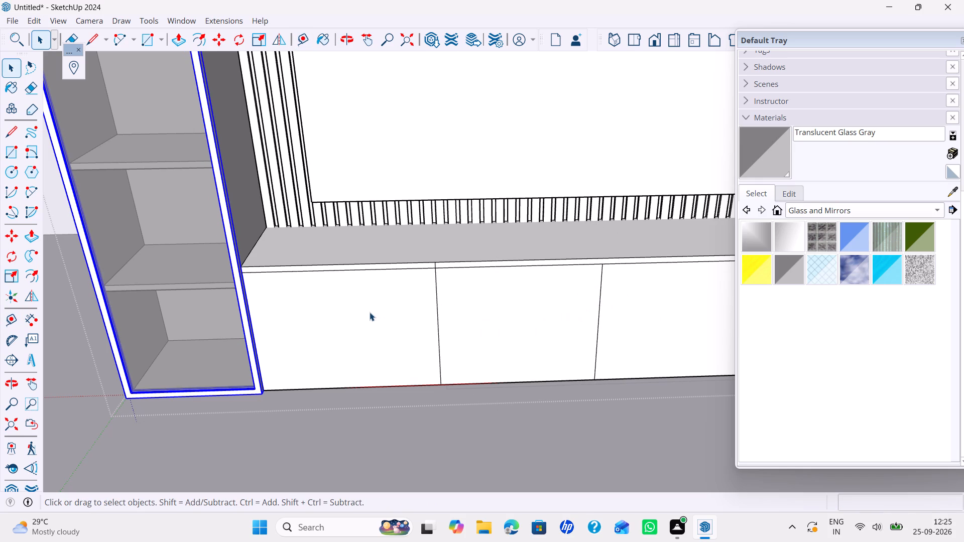
Erase the three vertical divider lines from the TV cabinet's front face.
{"action": "key", "text": "space"}
{"action": "key", "text": "e"}
{"action": "left_click_drag", "start_coordinate": [441, 295], "coordinate": [431, 297]}
{"action": "scroll", "coordinate": [429, 281], "scroll_direction": "up", "scroll_amount": 3}
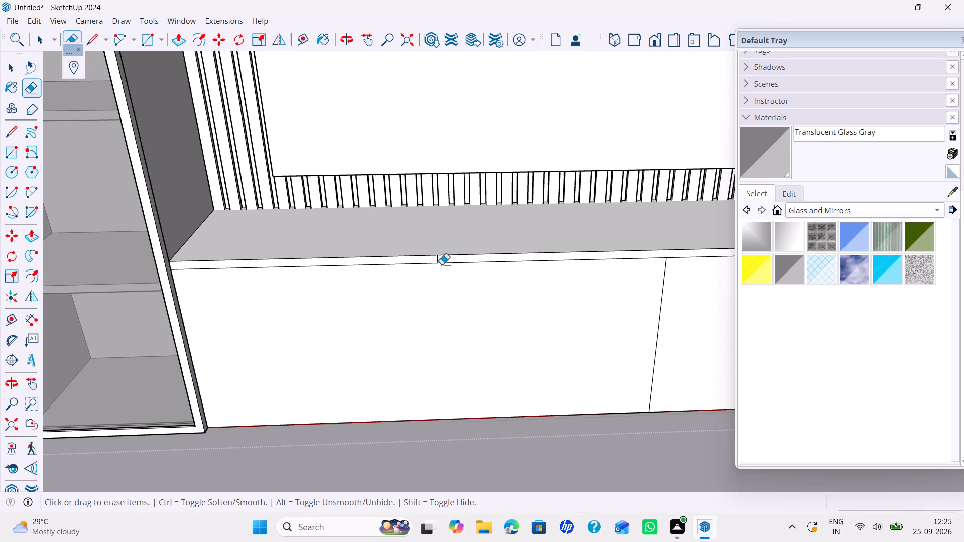
{"action": "left_click", "coordinate": [435, 260]}
{"action": "left_click", "coordinate": [437, 259]}
{"action": "scroll", "coordinate": [464, 299], "scroll_direction": "down", "scroll_amount": 4}
{"action": "middle_click_drag", "start_coordinate": [464, 299], "coordinate": [307, 317], "text": "shift"}
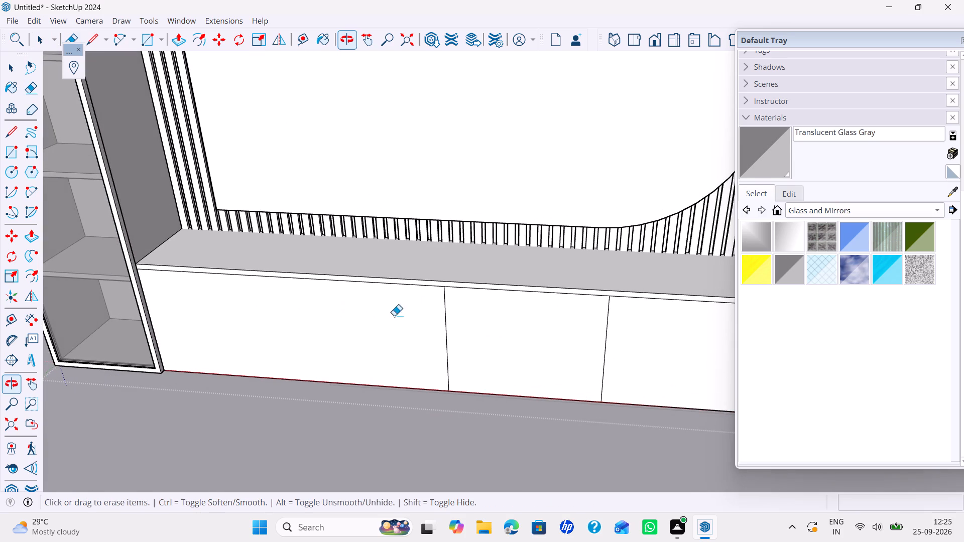
{"action": "left_click_drag", "start_coordinate": [455, 316], "coordinate": [427, 316]}
{"action": "left_click_drag", "start_coordinate": [666, 336], "coordinate": [552, 344]}
{"action": "scroll", "coordinate": [590, 330], "scroll_direction": "down", "scroll_amount": 3}
{"action": "middle_click_drag", "start_coordinate": [590, 330], "coordinate": [503, 330], "text": "shift"}
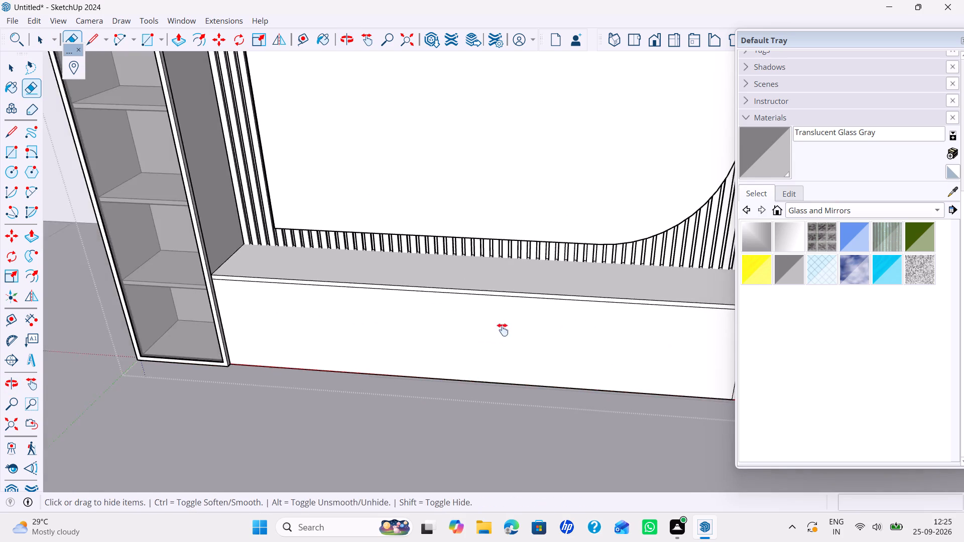
{"action": "middle_click_drag", "start_coordinate": [503, 330], "coordinate": [356, 304], "text": "shift"}
{"action": "middle_click_drag", "start_coordinate": [440, 318], "coordinate": [543, 318]}
{"action": "key", "text": "space"}
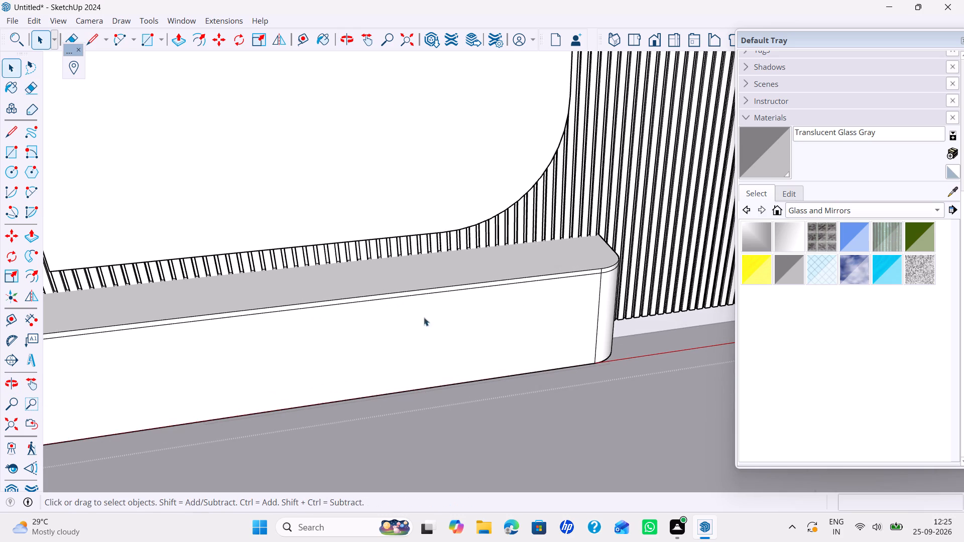
Divide the long front edge beneath the TV cabinet's top slab into 4 equal segments of 1' 8".
{"action": "scroll", "coordinate": [409, 323], "scroll_direction": "down", "scroll_amount": 5}
{"action": "middle_click_drag", "start_coordinate": [405, 328], "coordinate": [521, 336], "text": "shift"}
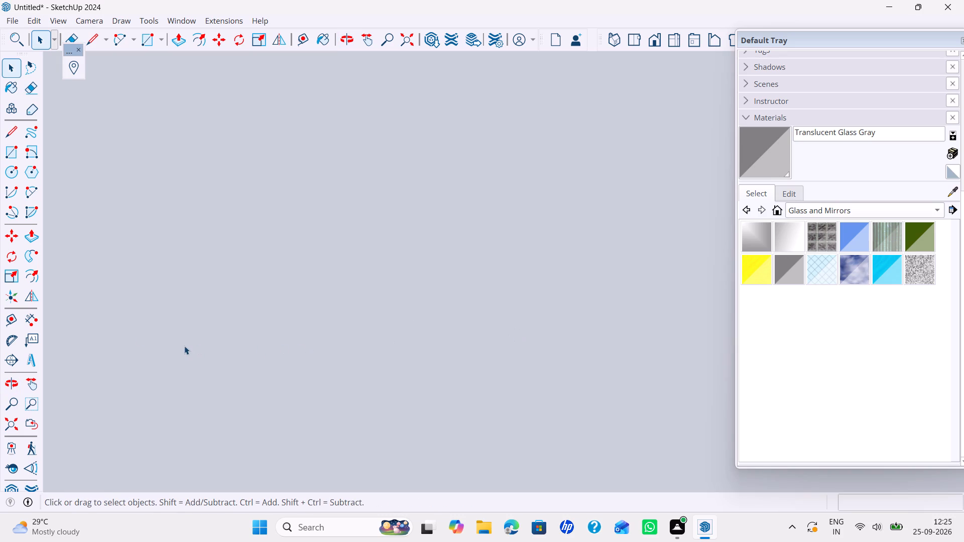
{"action": "left_click", "coordinate": [27, 428]}
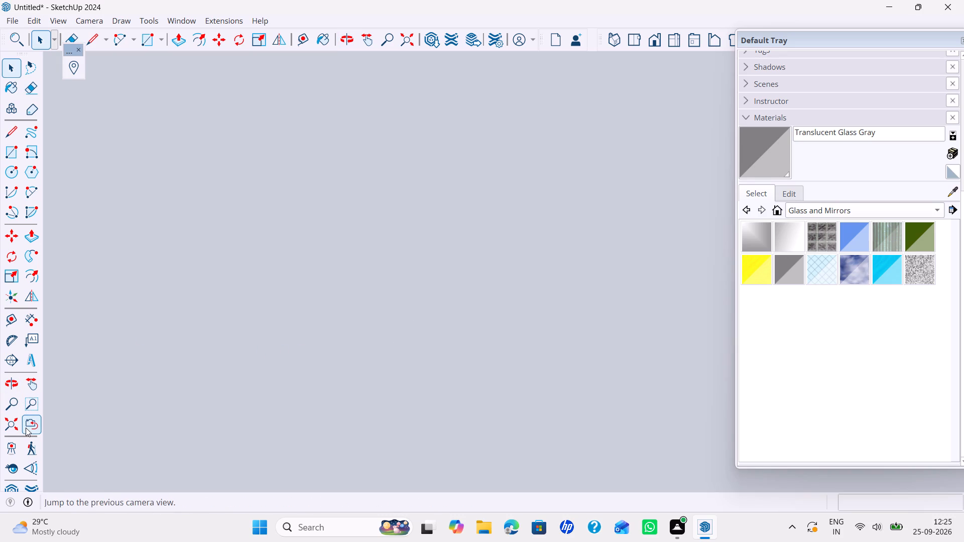
{"action": "left_click", "coordinate": [27, 424]}
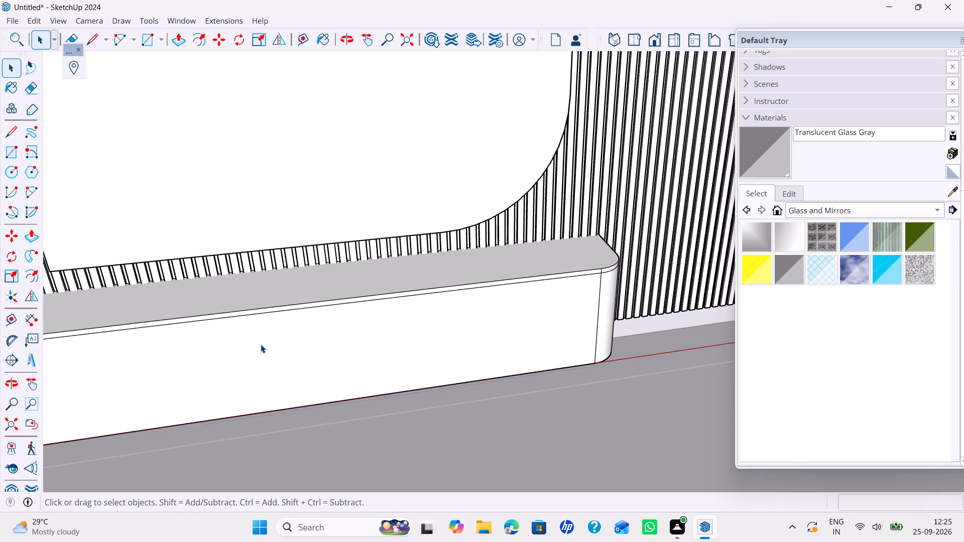
{"action": "middle_click_drag", "start_coordinate": [261, 344], "coordinate": [377, 351], "text": "shift"}
{"action": "middle_click", "coordinate": [377, 351]}
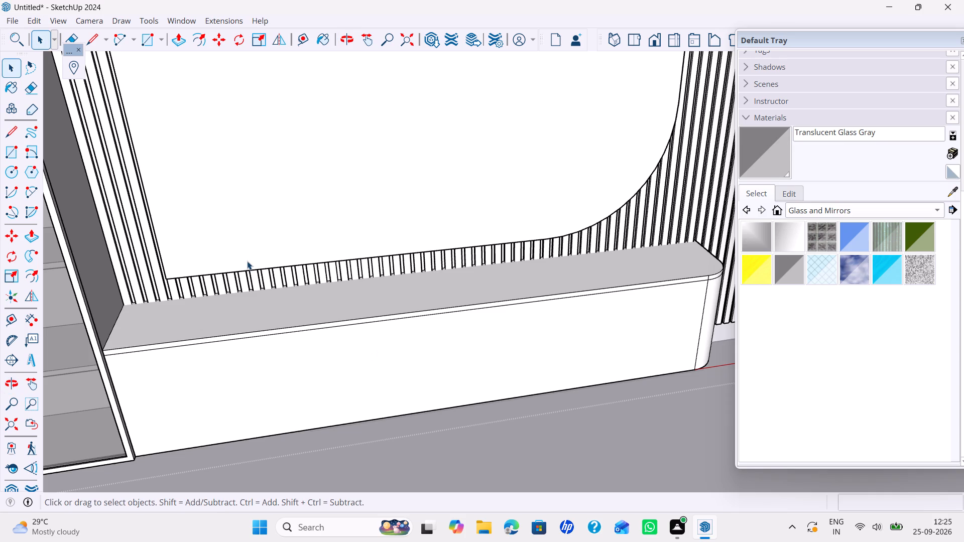
{"action": "scroll", "coordinate": [247, 261], "scroll_direction": "down", "scroll_amount": 3}
{"action": "middle_click_drag", "start_coordinate": [306, 244], "coordinate": [367, 277]}
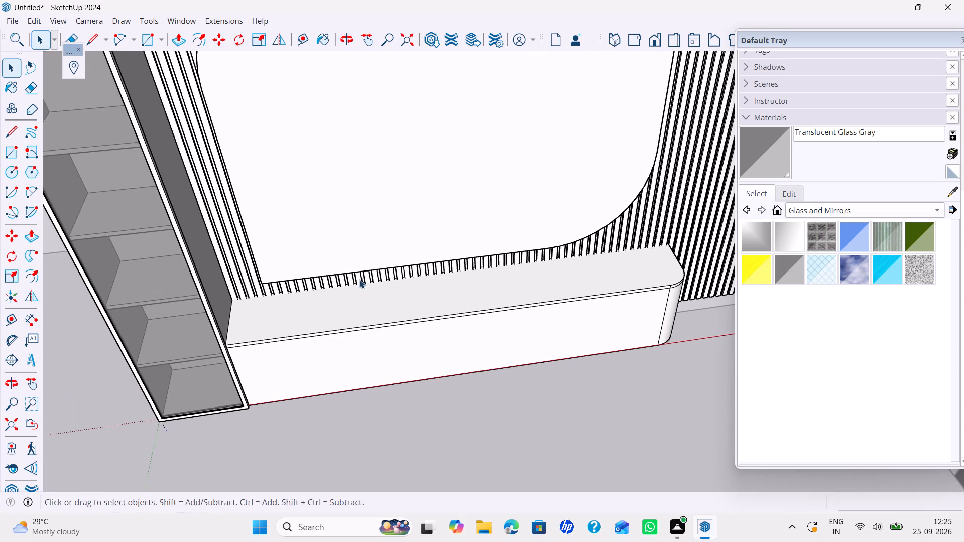
{"action": "middle_click_drag", "start_coordinate": [359, 280], "coordinate": [355, 265]}
{"action": "middle_click", "coordinate": [358, 298]}
{"action": "scroll", "coordinate": [385, 298], "scroll_direction": "down", "scroll_amount": 3}
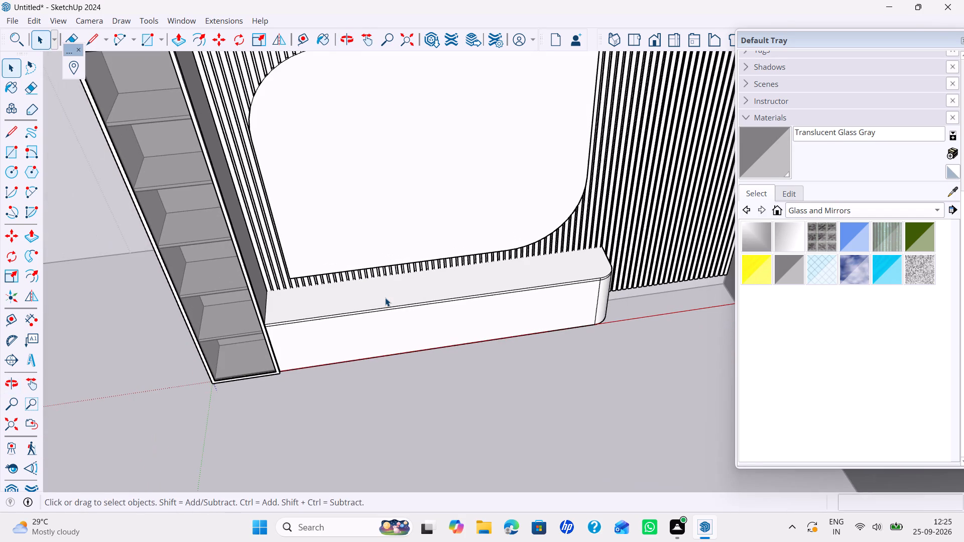
{"action": "middle_click", "coordinate": [385, 298], "text": "shift"}
{"action": "scroll", "coordinate": [254, 244], "scroll_direction": "up", "scroll_amount": 1}
{"action": "middle_click_drag", "start_coordinate": [309, 315], "coordinate": [351, 309]}
{"action": "middle_click_drag", "start_coordinate": [351, 309], "coordinate": [312, 300]}
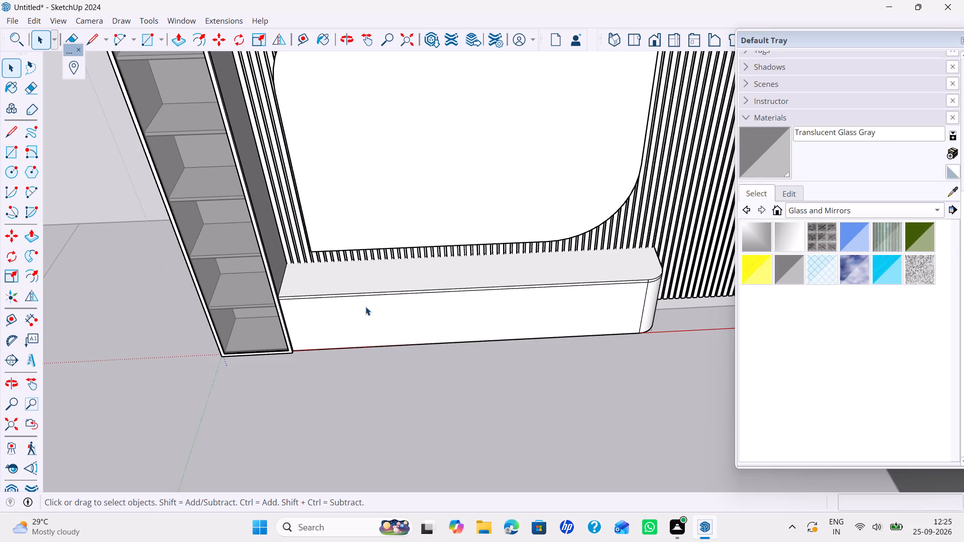
{"action": "left_click", "coordinate": [374, 297]}
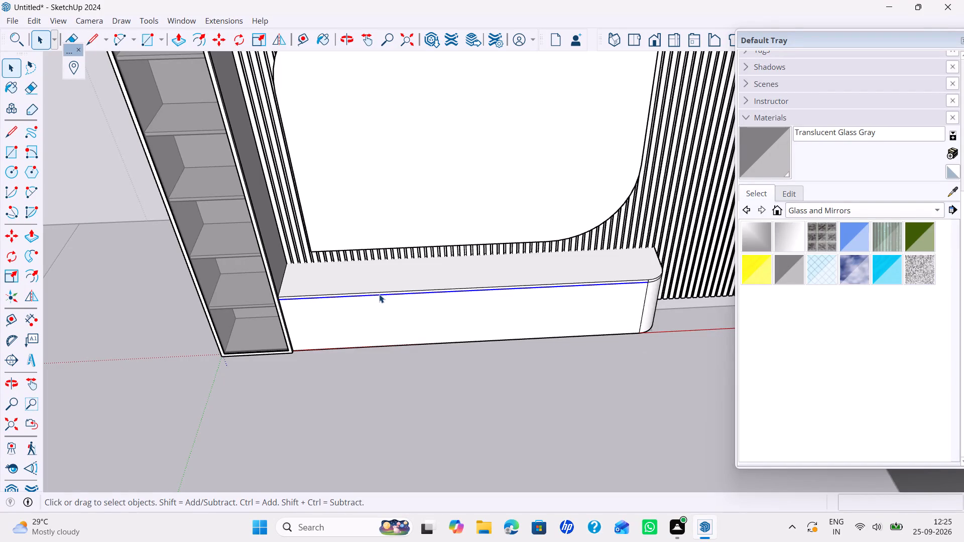
{"action": "right_click", "coordinate": [380, 296]}
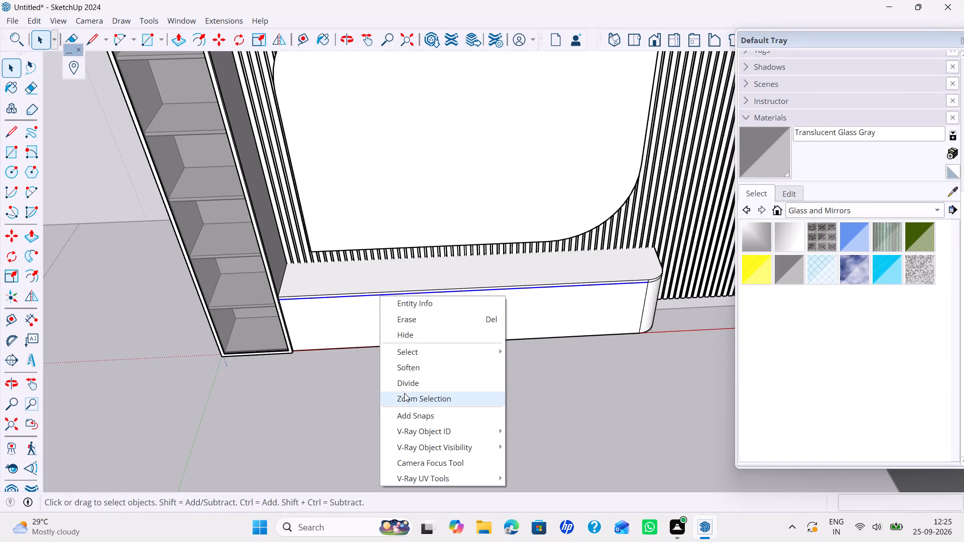
{"action": "left_click", "coordinate": [408, 379]}
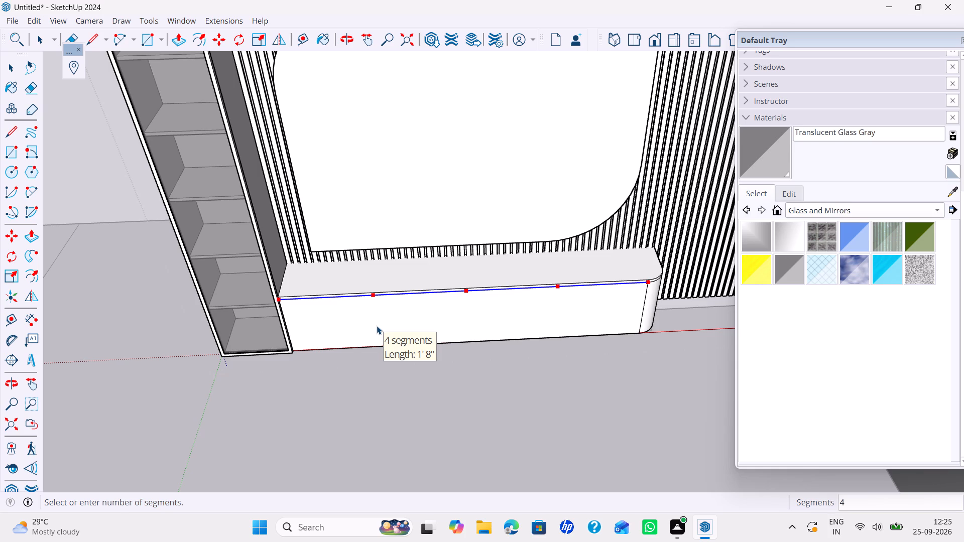
{"action": "left_click", "coordinate": [377, 326]}
Draw three vertical divider lines down the TV cabinet's front face from the 1' 8" division points to its bottom edge.
{"action": "key", "text": "l"}
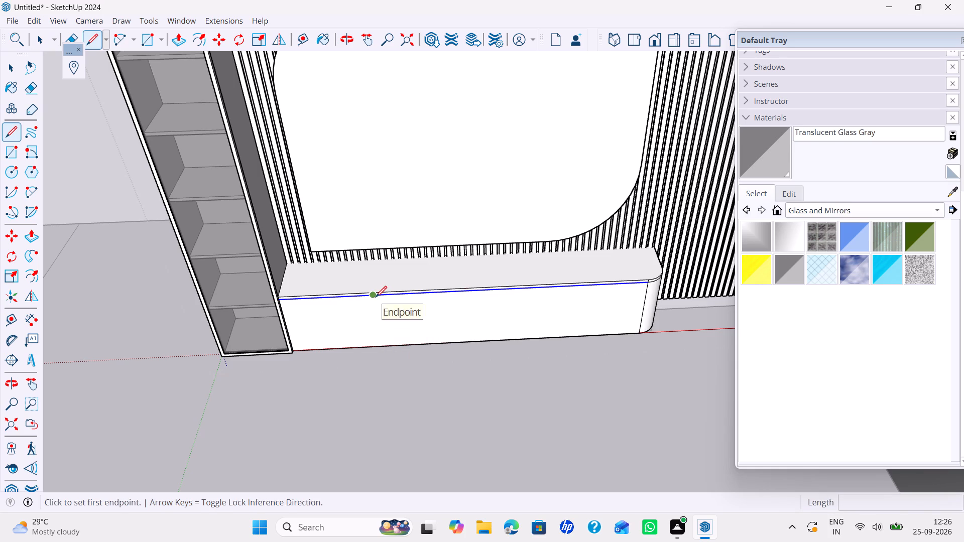
{"action": "left_click", "coordinate": [376, 297]}
{"action": "key", "text": "Up"}
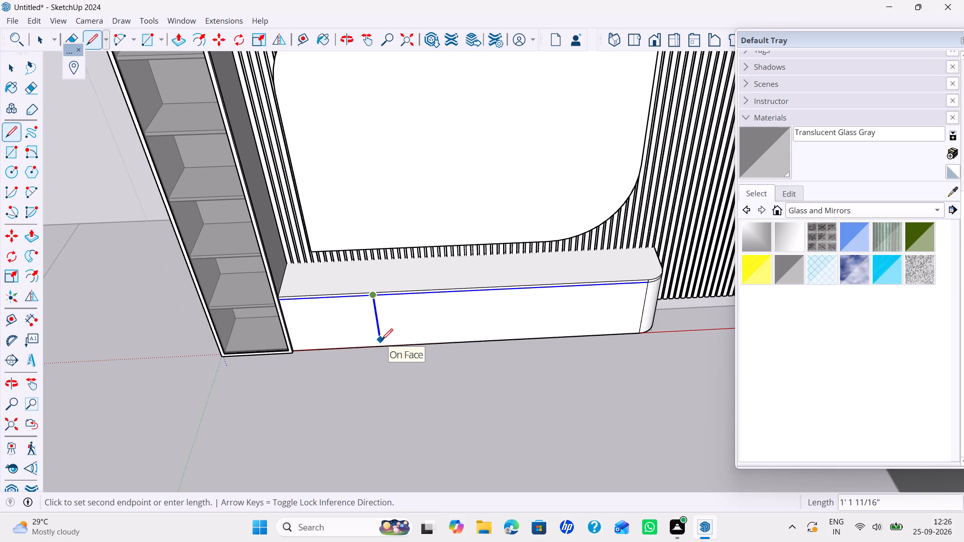
{"action": "left_click", "coordinate": [414, 344]}
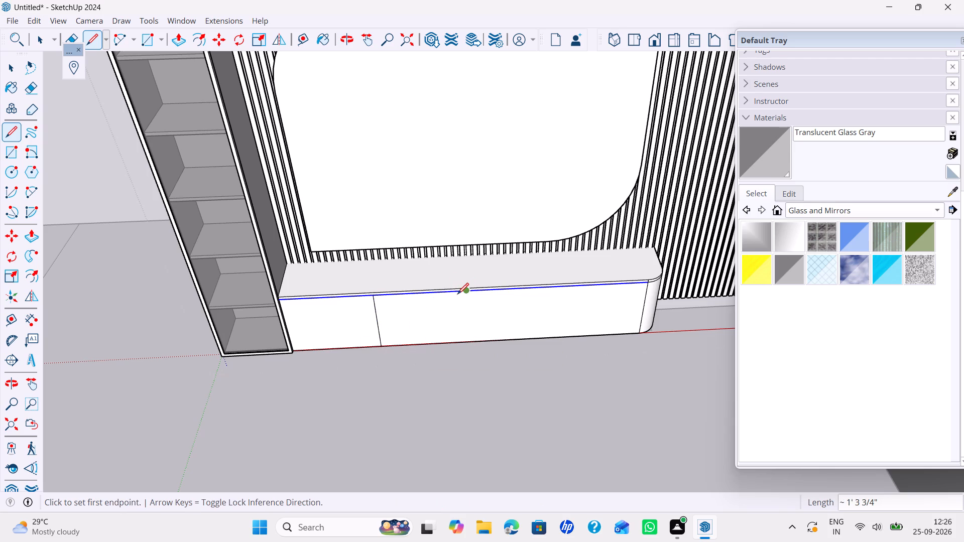
{"action": "left_click", "coordinate": [467, 292]}
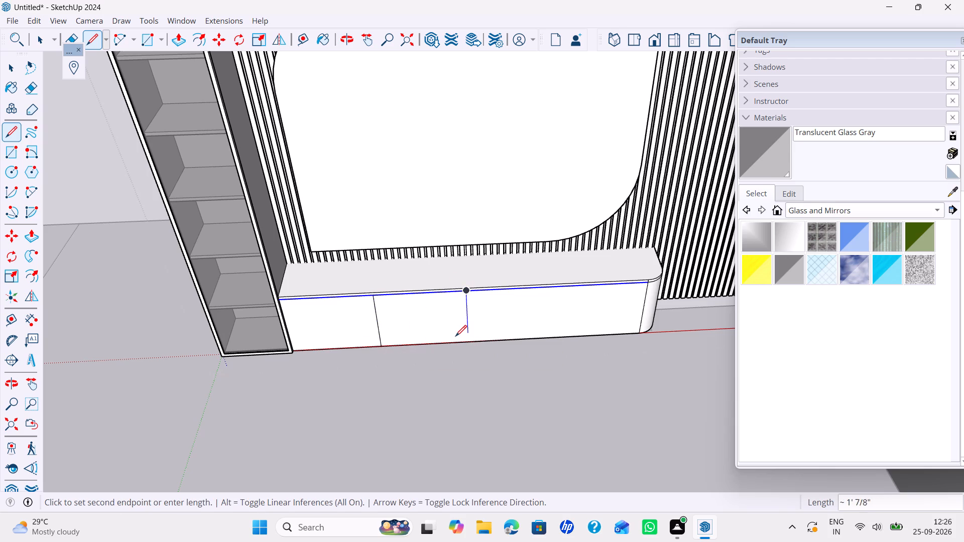
{"action": "key", "text": "Up"}
{"action": "left_click", "coordinate": [457, 343]}
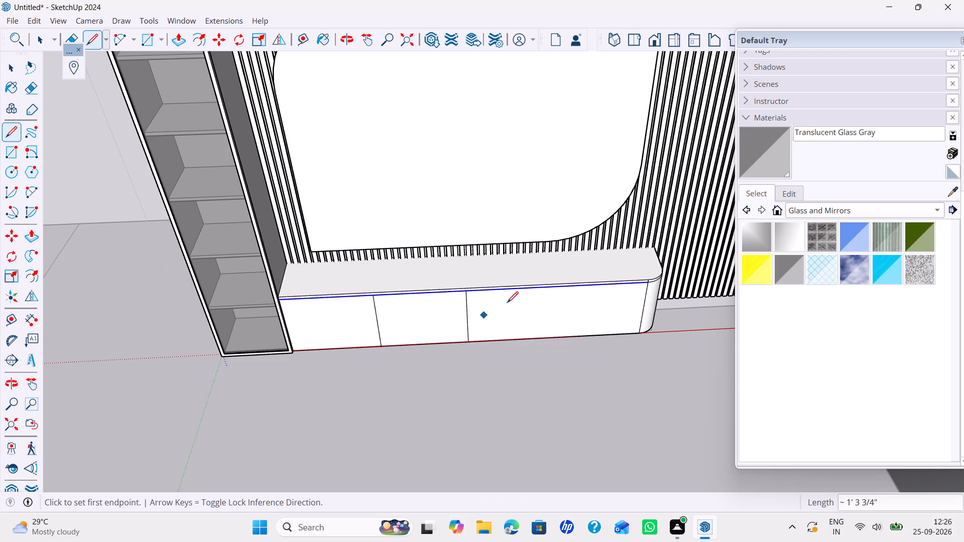
{"action": "left_click", "coordinate": [558, 290]}
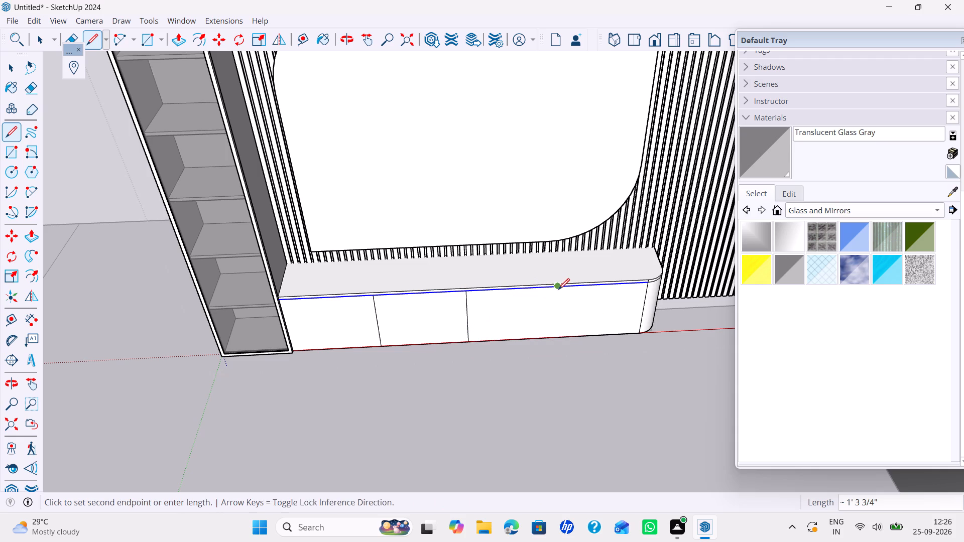
{"action": "key", "text": "Up"}
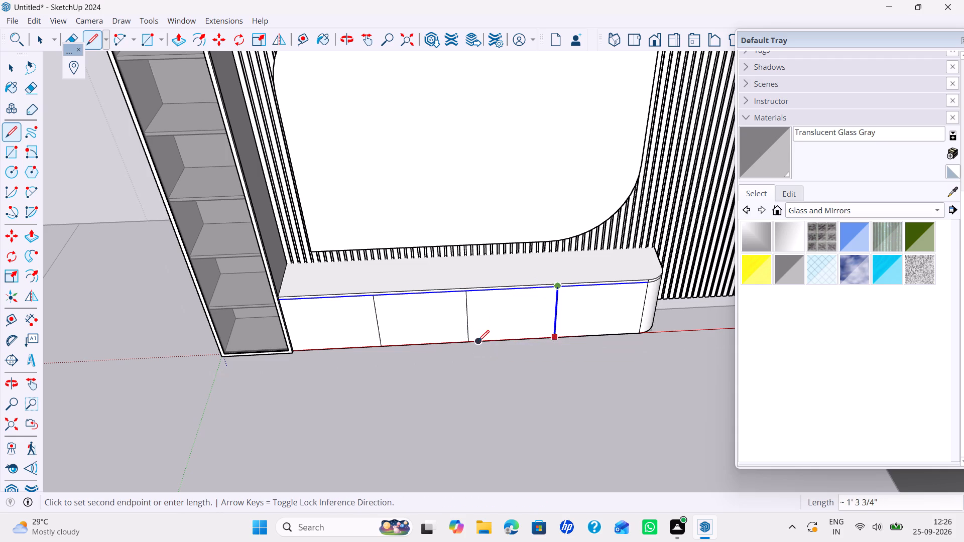
{"action": "left_click", "coordinate": [478, 341]}
{"action": "key", "text": "space"}
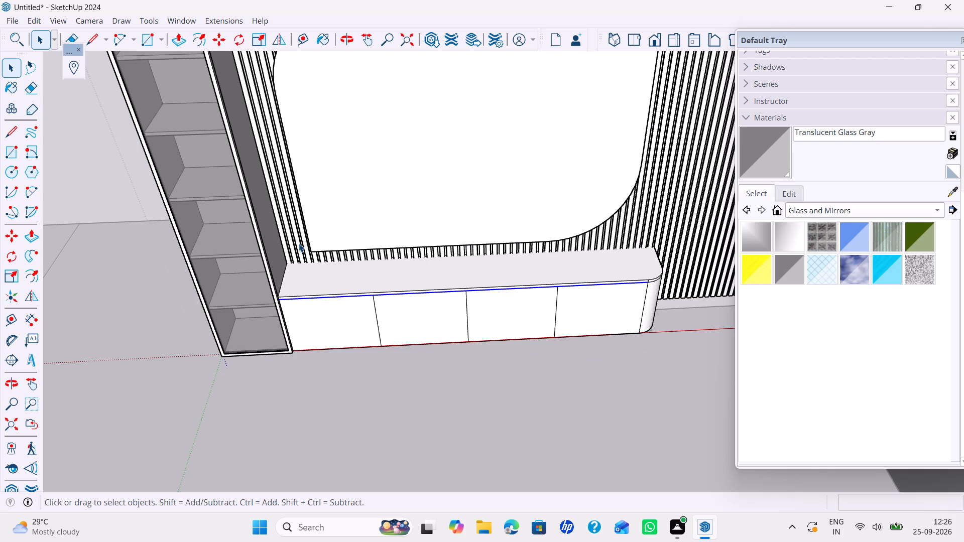
Start a new group and draw a 1' 8" by about 1' 3 3/4" rectangle over the bay beside the shelf unit.
{"action": "right_click", "coordinate": [294, 399]}
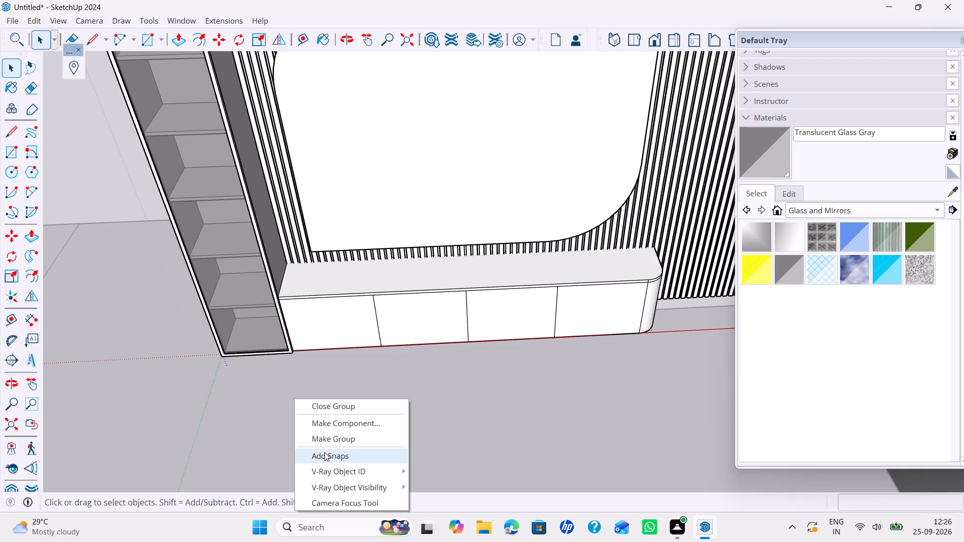
{"action": "left_click", "coordinate": [324, 438]}
{"action": "key", "text": "r"}
{"action": "scroll", "coordinate": [313, 378], "scroll_direction": "up", "scroll_amount": 2}
{"action": "scroll", "coordinate": [347, 316], "scroll_direction": "up", "scroll_amount": 1}
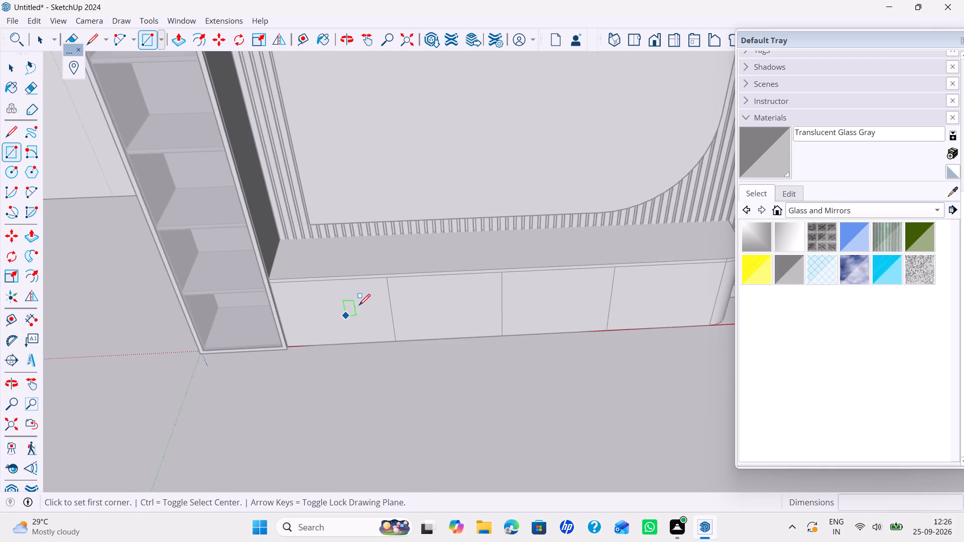
{"action": "scroll", "coordinate": [398, 279], "scroll_direction": "up", "scroll_amount": 3}
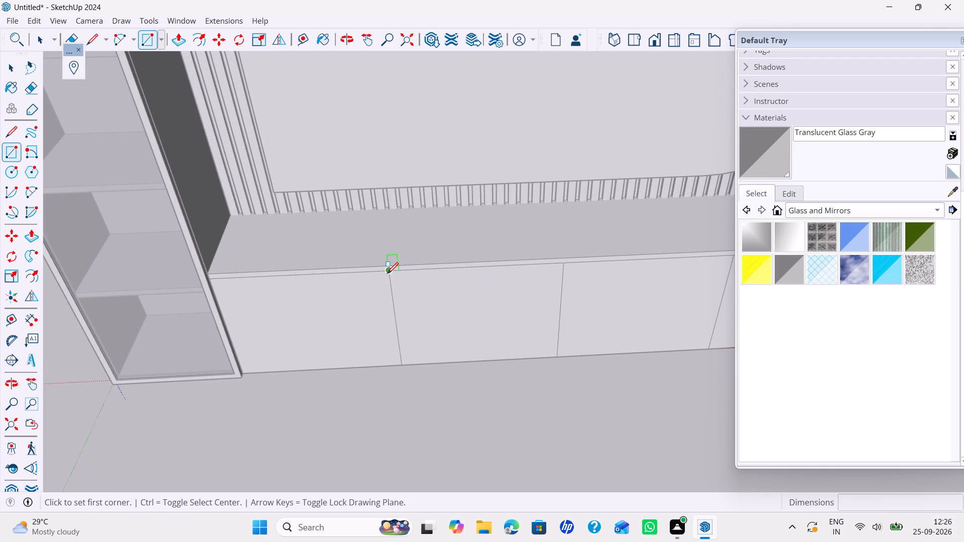
{"action": "left_click", "coordinate": [389, 275]}
{"action": "middle_click_drag", "start_coordinate": [344, 328], "coordinate": [413, 328], "text": "shift"}
{"action": "scroll", "coordinate": [316, 374], "scroll_direction": "up", "scroll_amount": 3}
{"action": "middle_click_drag", "start_coordinate": [358, 348], "coordinate": [365, 346], "text": "shift"}
{"action": "scroll", "coordinate": [365, 346], "scroll_direction": "up", "scroll_amount": 1}
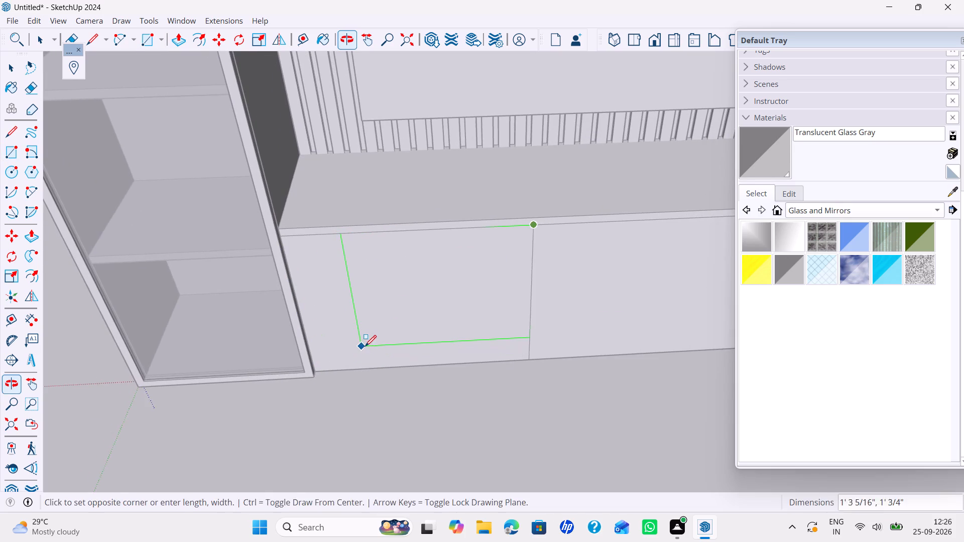
{"action": "middle_click_drag", "start_coordinate": [365, 346], "coordinate": [355, 350]}
{"action": "scroll", "coordinate": [355, 351], "scroll_direction": "up", "scroll_amount": 4}
{"action": "middle_click_drag", "start_coordinate": [312, 371], "coordinate": [440, 350], "text": "shift"}
{"action": "middle_click_drag", "start_coordinate": [440, 350], "coordinate": [370, 374]}
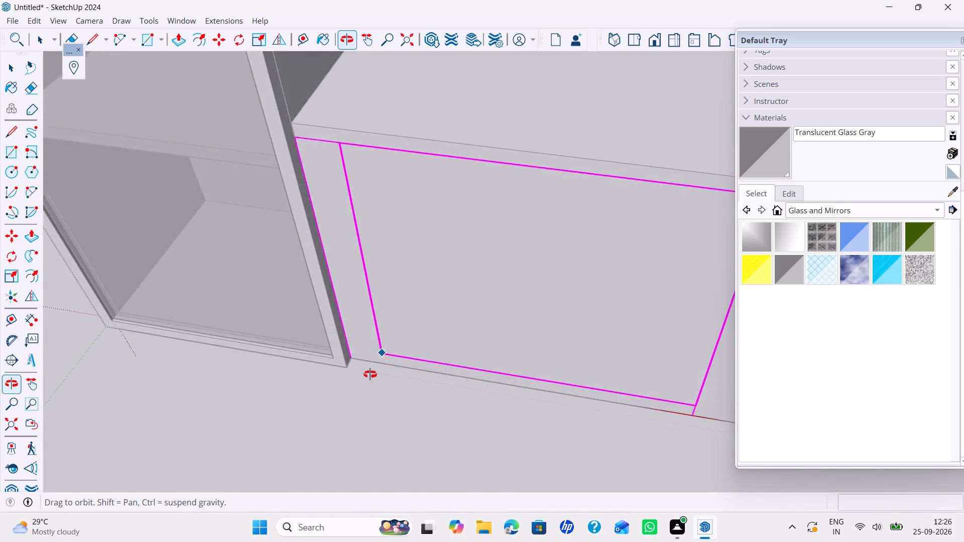
{"action": "scroll", "coordinate": [369, 374], "scroll_direction": "up", "scroll_amount": 8}
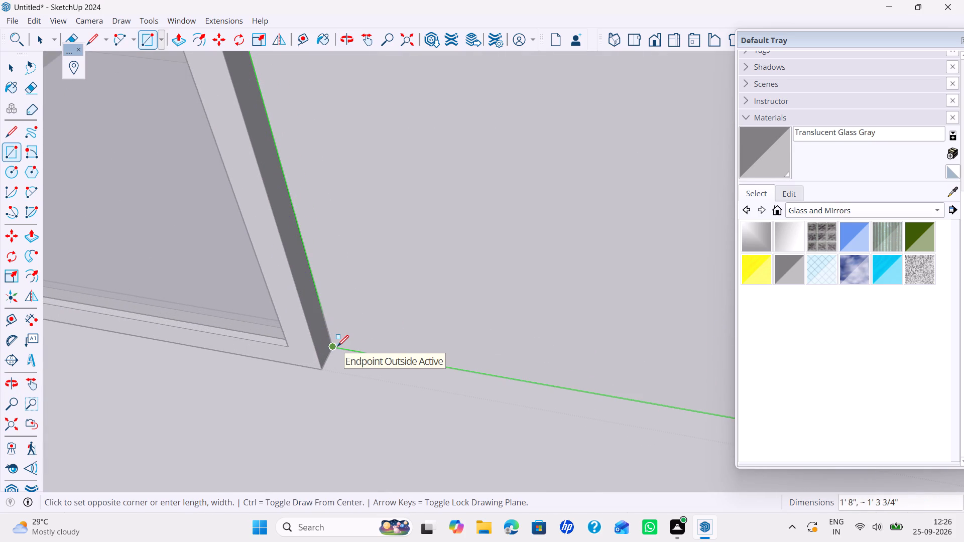
{"action": "left_click", "coordinate": [338, 347]}
{"action": "scroll", "coordinate": [344, 335], "scroll_direction": "down", "scroll_amount": 6}
{"action": "scroll", "coordinate": [412, 334], "scroll_direction": "down", "scroll_amount": 5}
{"action": "middle_click_drag", "start_coordinate": [413, 340], "coordinate": [402, 350], "text": "shift"}
{"action": "middle_click_drag", "start_coordinate": [410, 350], "coordinate": [419, 351]}
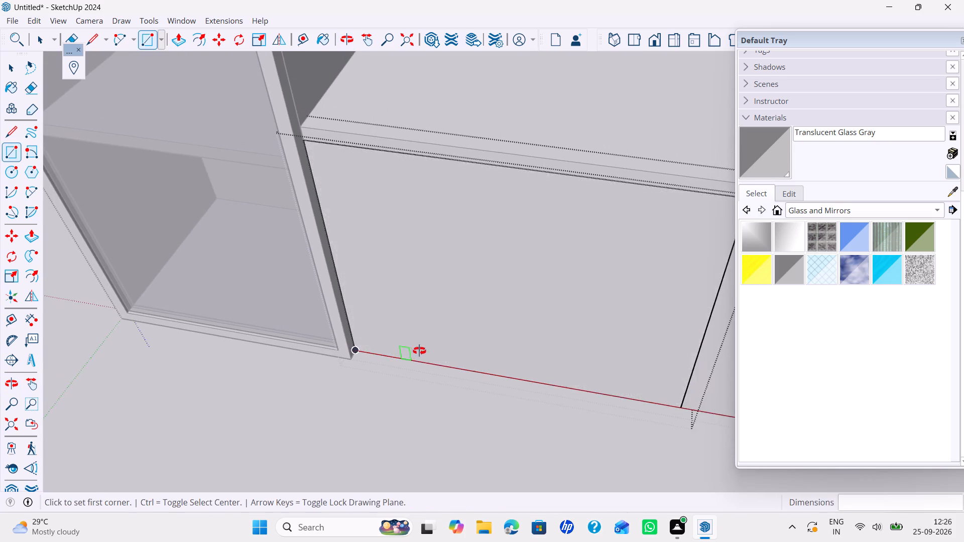
{"action": "middle_click_drag", "start_coordinate": [419, 351], "coordinate": [475, 359]}
{"action": "key", "text": "space"}
Offset the bay rectangle's outline inward by 3 mm.
{"action": "scroll", "coordinate": [482, 353], "scroll_direction": "down", "scroll_amount": 5}
{"action": "middle_click_drag", "start_coordinate": [480, 353], "coordinate": [467, 343], "text": "shift"}
{"action": "scroll", "coordinate": [483, 346], "scroll_direction": "down", "scroll_amount": 1}
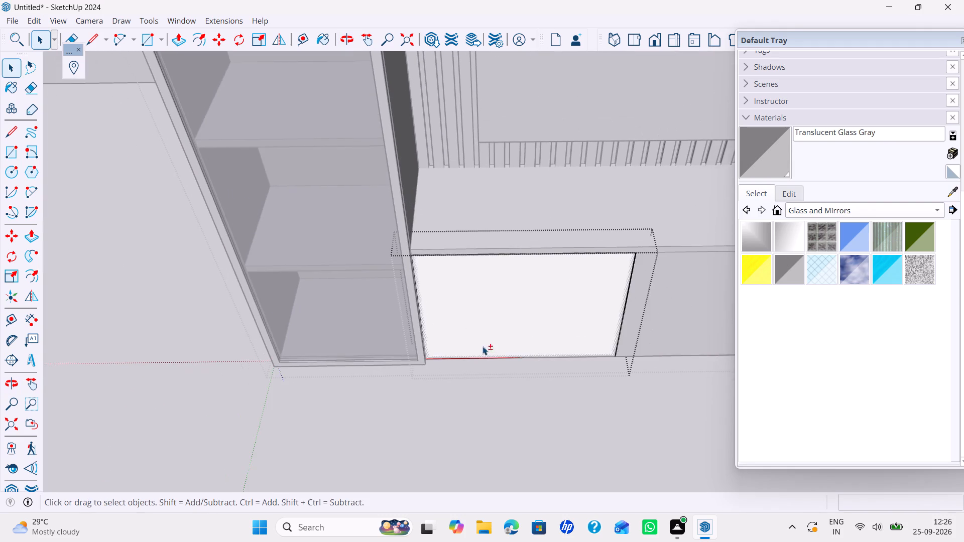
{"action": "middle_click_drag", "start_coordinate": [483, 346], "coordinate": [455, 354], "text": "shift"}
{"action": "scroll", "coordinate": [456, 354], "scroll_direction": "up", "scroll_amount": 1}
{"action": "key", "text": "f"}
{"action": "left_click", "coordinate": [468, 332]}
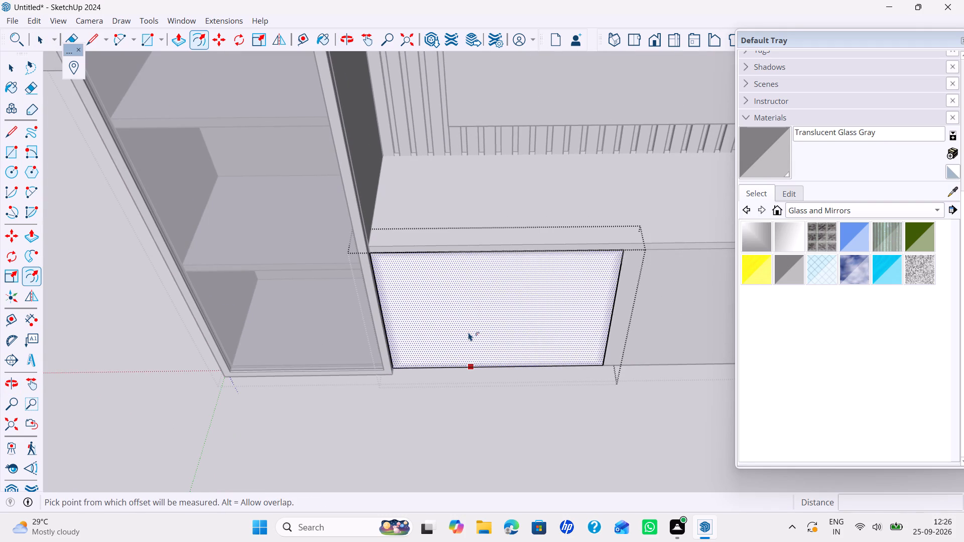
{"action": "key", "text": "3"}
{"action": "type", "text": "MM"}
{"action": "key", "text": "Return"}
{"action": "key", "text": "space"}
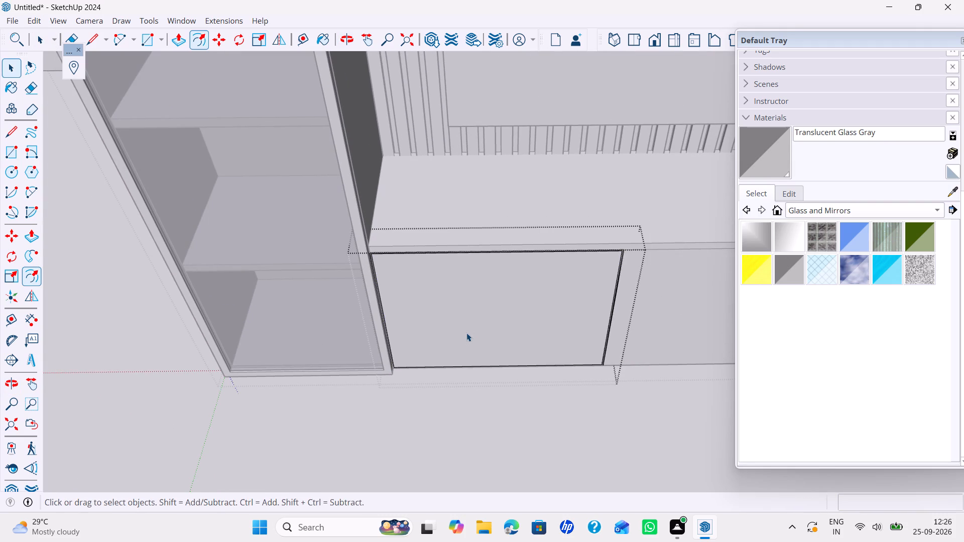
Extrude the offset inner face 18 mm outward as a front panel and leave its group.
{"action": "type", "text": "P"}
{"action": "left_click", "coordinate": [467, 333]}
{"action": "type", "text": "18MM"}
{"action": "key", "text": "Return"}
{"action": "key", "text": "space"}
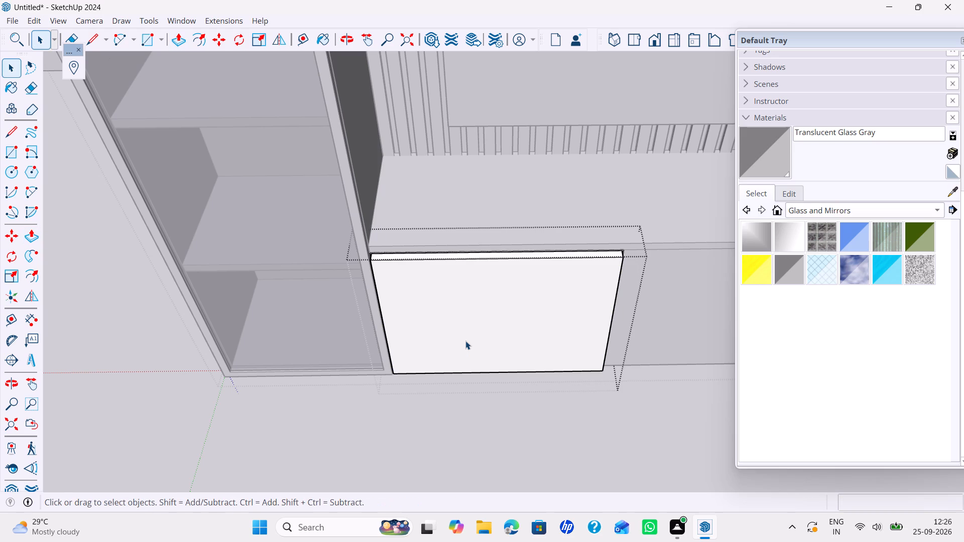
{"action": "left_click", "coordinate": [442, 413]}
Copy the front panel 1' 8" along the TV cabinet and repeat it x3 to fill the remaining bays.
{"action": "scroll", "coordinate": [505, 354], "scroll_direction": "down", "scroll_amount": 2}
{"action": "middle_click_drag", "start_coordinate": [505, 354], "coordinate": [390, 358], "text": "shift"}
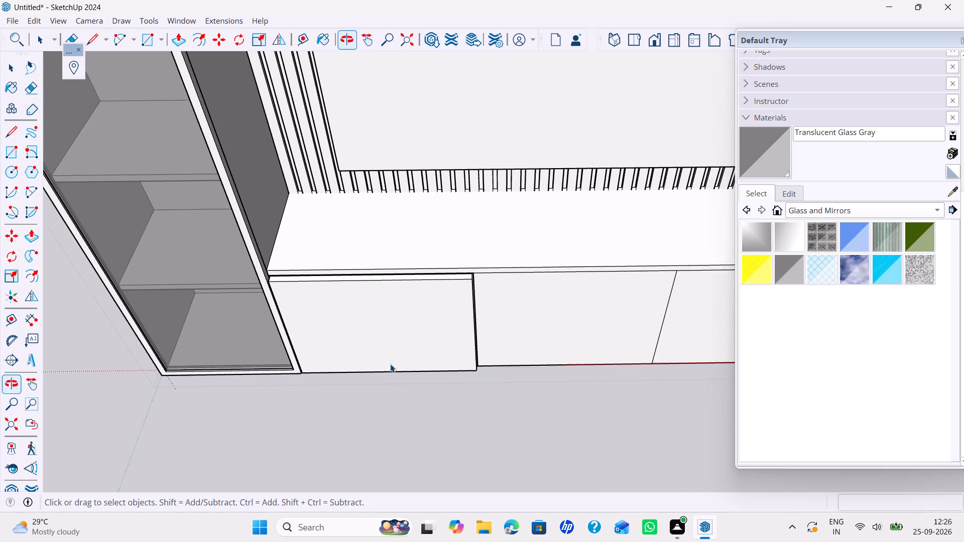
{"action": "scroll", "coordinate": [385, 317], "scroll_direction": "up", "scroll_amount": 6}
{"action": "middle_click_drag", "start_coordinate": [422, 302], "coordinate": [443, 340], "text": "shift"}
{"action": "middle_click_drag", "start_coordinate": [439, 337], "coordinate": [437, 324]}
{"action": "scroll", "coordinate": [437, 323], "scroll_direction": "up", "scroll_amount": 1}
{"action": "left_click", "coordinate": [435, 326]}
{"action": "key", "text": "m"}
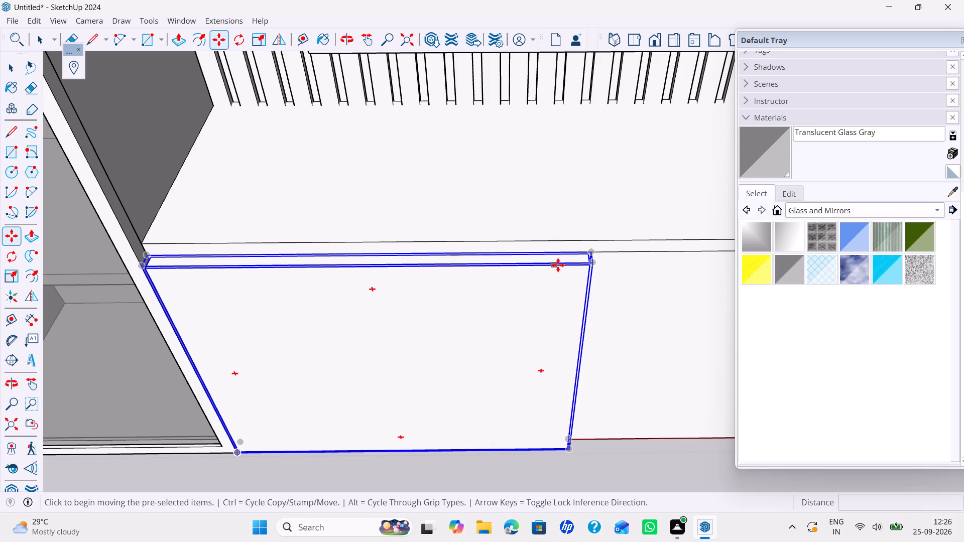
{"action": "middle_click_drag", "start_coordinate": [558, 265], "coordinate": [391, 303], "text": "shift"}
{"action": "scroll", "coordinate": [442, 307], "scroll_direction": "up", "scroll_amount": 4}
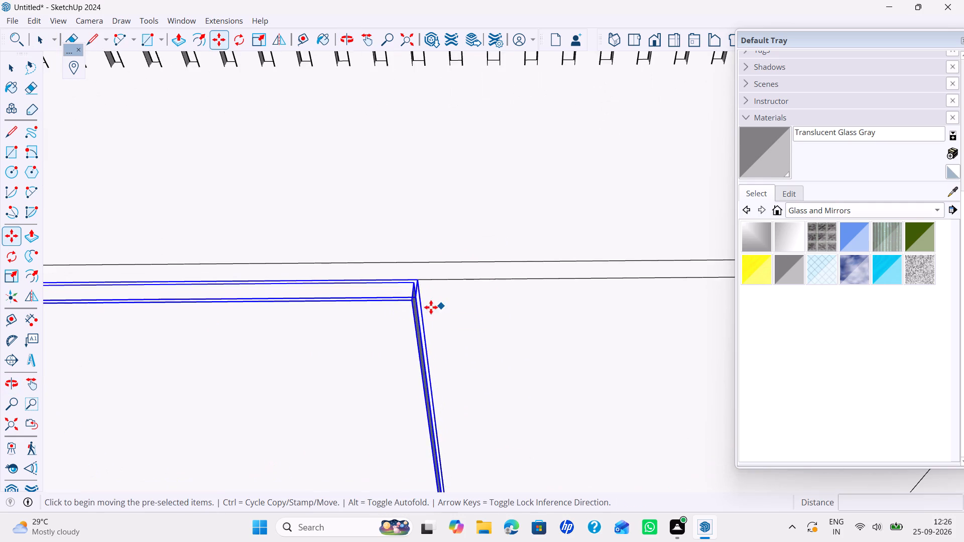
{"action": "scroll", "coordinate": [431, 307], "scroll_direction": "up", "scroll_amount": 4}
{"action": "scroll", "coordinate": [412, 270], "scroll_direction": "up", "scroll_amount": 2}
{"action": "left_click", "coordinate": [408, 265]}
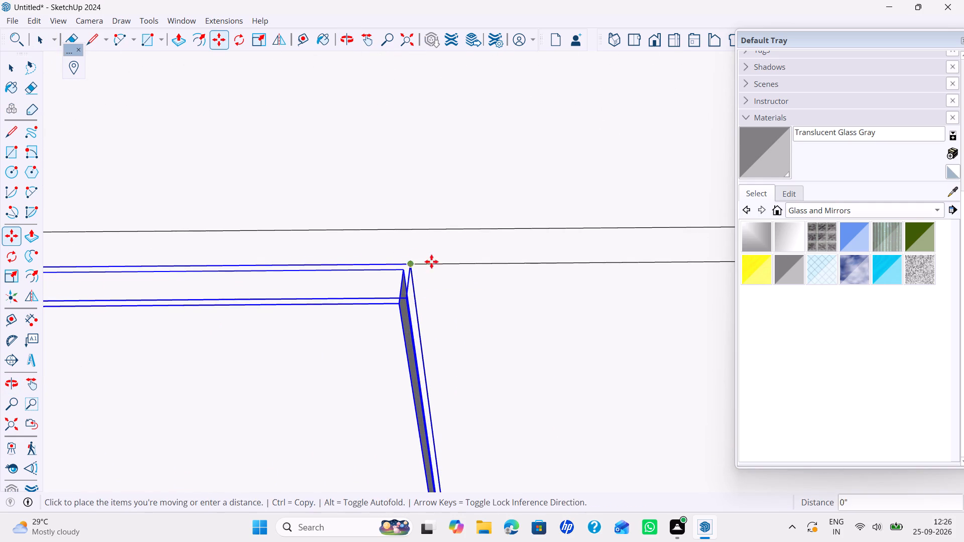
{"action": "scroll", "coordinate": [443, 261], "scroll_direction": "down", "scroll_amount": 6}
{"action": "middle_click_drag", "start_coordinate": [443, 261], "coordinate": [190, 290], "text": "shift"}
{"action": "scroll", "coordinate": [455, 285], "scroll_direction": "down", "scroll_amount": 5}
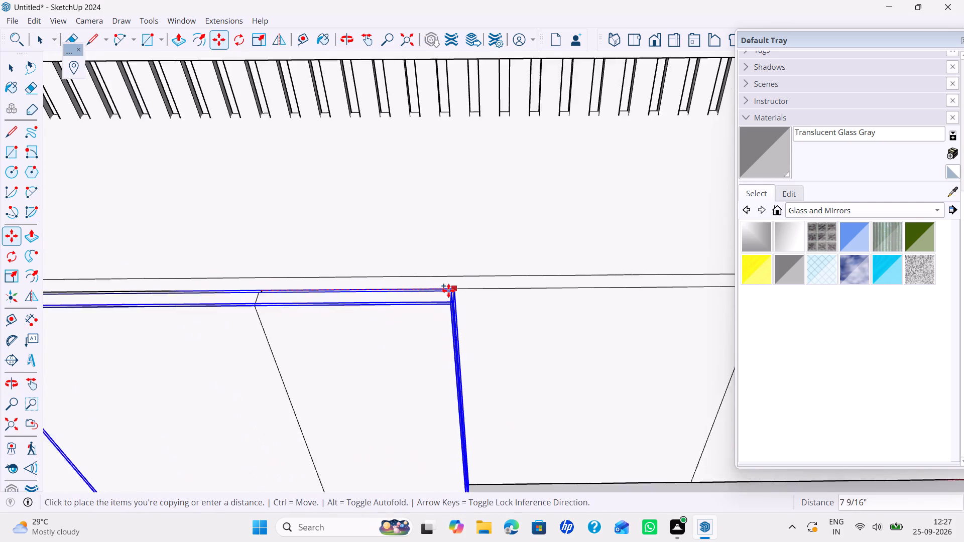
{"action": "middle_click_drag", "start_coordinate": [435, 294], "coordinate": [250, 277], "text": "shift"}
{"action": "scroll", "coordinate": [523, 279], "scroll_direction": "up", "scroll_amount": 2}
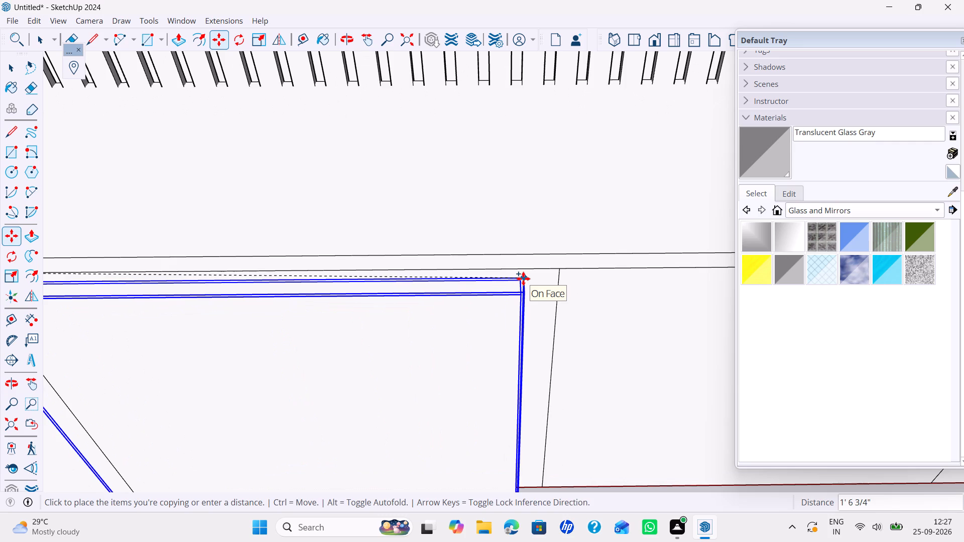
{"action": "left_click", "coordinate": [559, 266]}
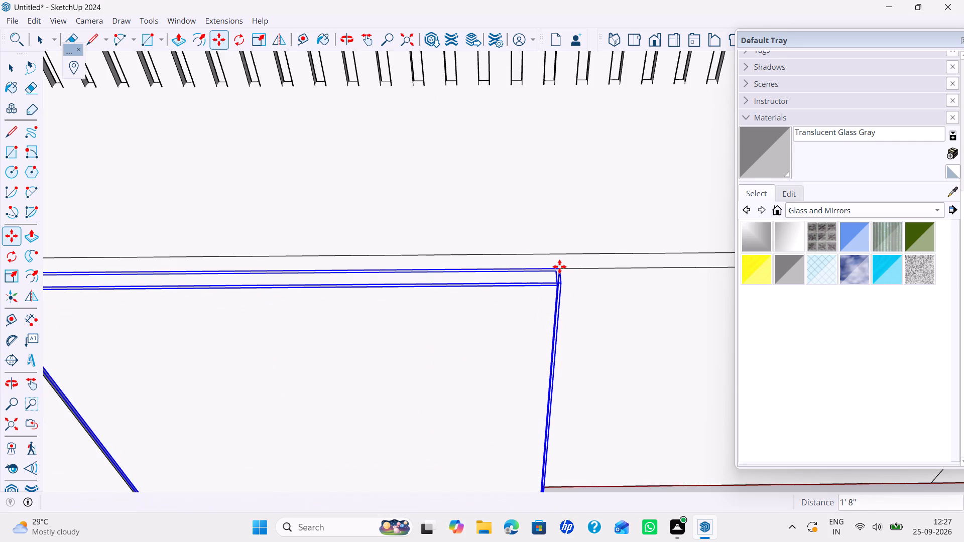
{"action": "key", "text": "x"}
{"action": "key", "text": "3"}
{"action": "key", "text": "Return"}
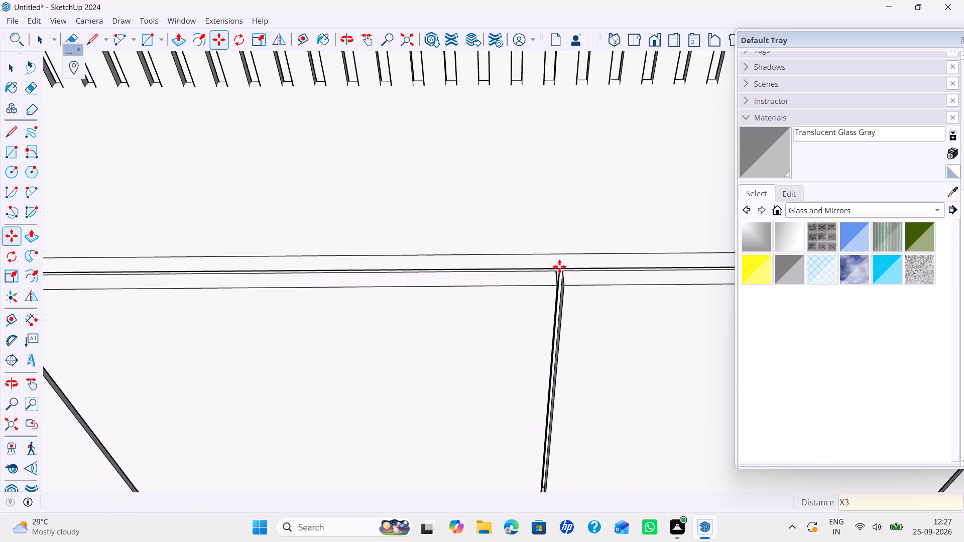
{"action": "scroll", "coordinate": [559, 266], "scroll_direction": "up", "scroll_amount": 1}
{"action": "scroll", "coordinate": [544, 269], "scroll_direction": "down", "scroll_amount": 6}
{"action": "key", "text": "space"}
Push/pull the top slab's straight front edge face outward about 11/16" to line up with the front panels.
{"action": "scroll", "coordinate": [542, 283], "scroll_direction": "down", "scroll_amount": 12}
{"action": "middle_click_drag", "start_coordinate": [522, 301], "coordinate": [434, 338], "text": "shift"}
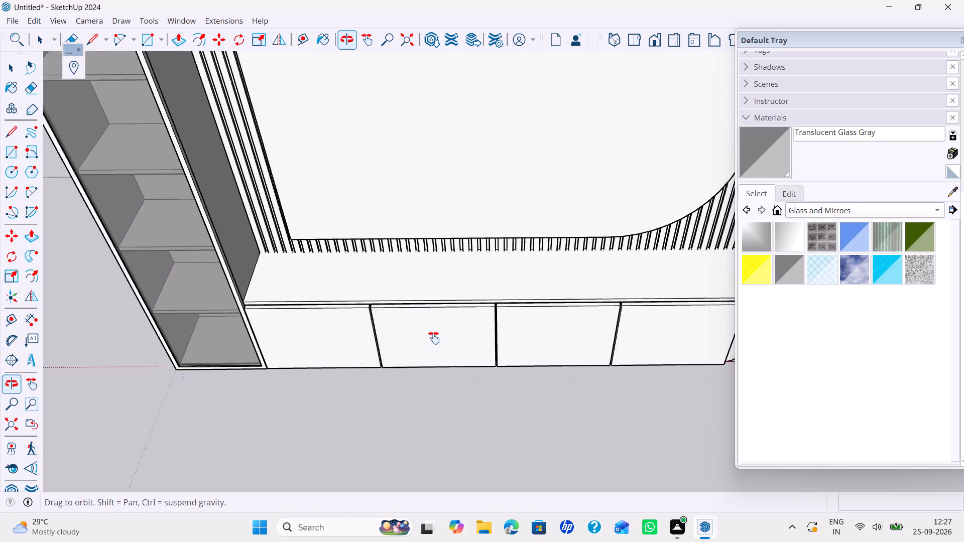
{"action": "middle_click_drag", "start_coordinate": [434, 338], "coordinate": [429, 339], "text": "shift"}
{"action": "scroll", "coordinate": [545, 298], "scroll_direction": "down", "scroll_amount": 3}
{"action": "middle_click_drag", "start_coordinate": [572, 294], "coordinate": [517, 320], "text": "shift"}
{"action": "middle_click_drag", "start_coordinate": [612, 293], "coordinate": [578, 298], "text": "shift"}
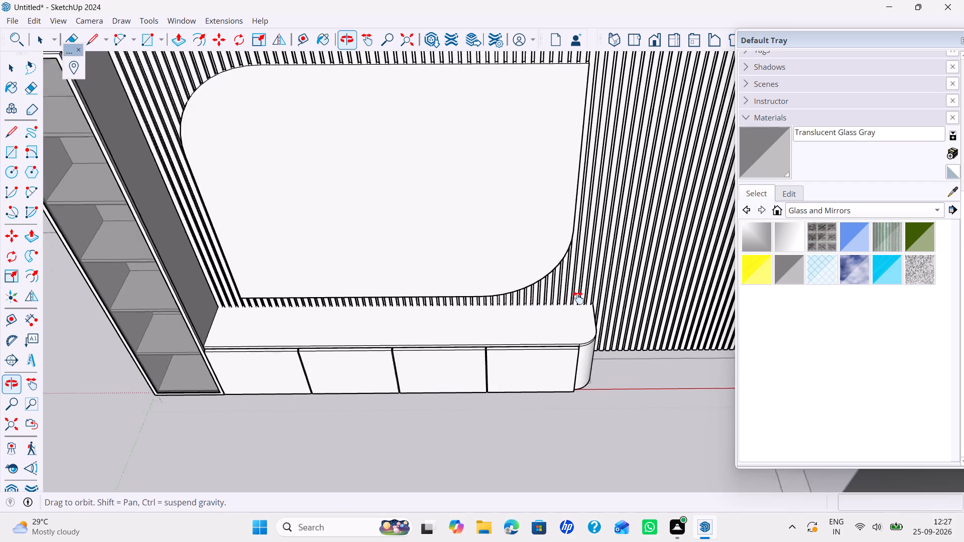
{"action": "middle_click_drag", "start_coordinate": [578, 298], "coordinate": [524, 304], "text": "shift"}
{"action": "scroll", "coordinate": [500, 356], "scroll_direction": "up", "scroll_amount": 11}
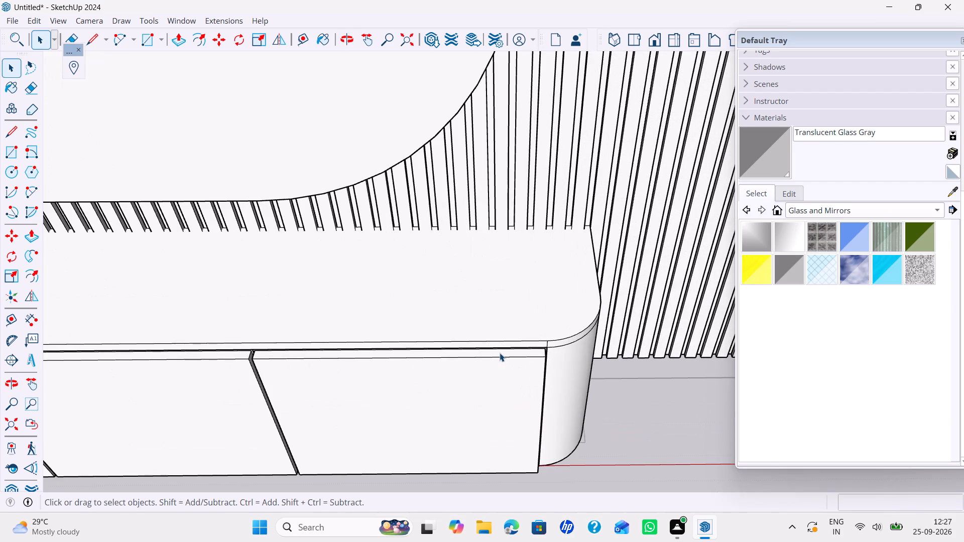
{"action": "key", "text": "p"}
{"action": "scroll", "coordinate": [500, 353], "scroll_direction": "up", "scroll_amount": 5}
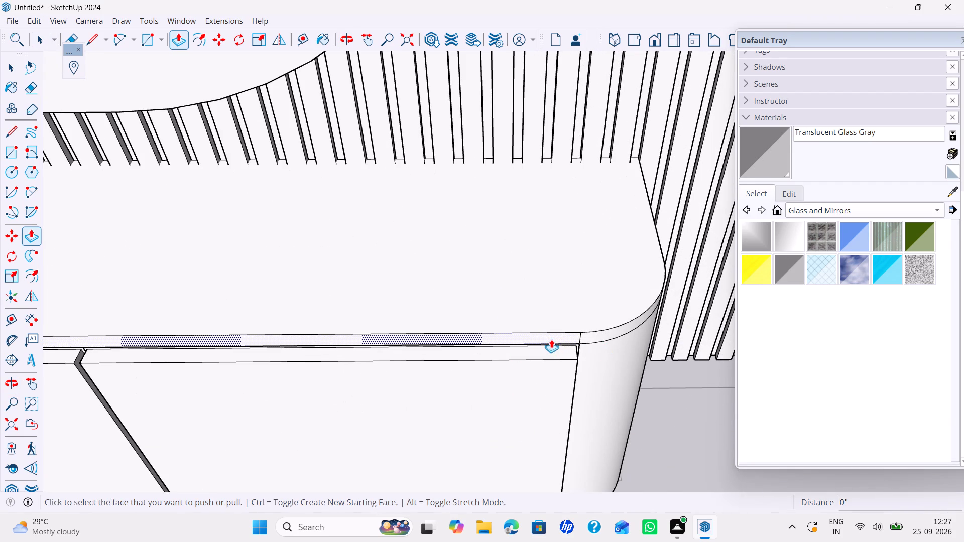
{"action": "left_click", "coordinate": [551, 338]}
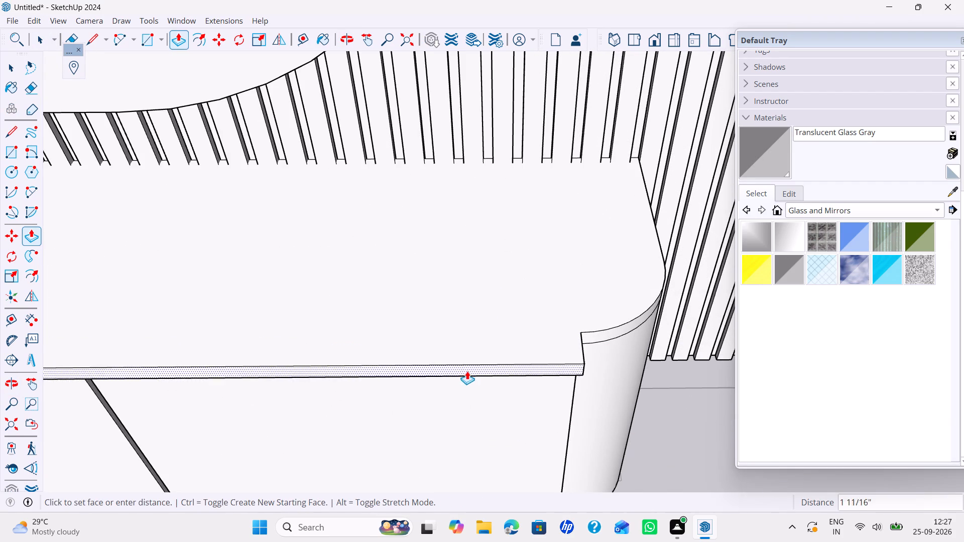
{"action": "scroll", "coordinate": [458, 357], "scroll_direction": "down", "scroll_amount": 1}
{"action": "middle_click_drag", "start_coordinate": [458, 357], "coordinate": [419, 294]}
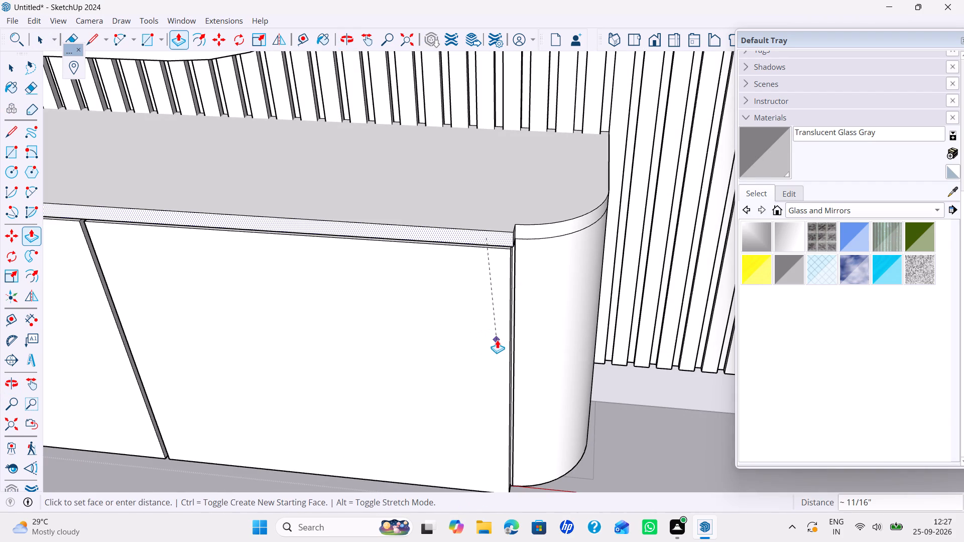
{"action": "left_click", "coordinate": [497, 340]}
Repeat the about 11/16" outward push/pull on the top slab's straight end edge face beyond the rounded corner.
{"action": "middle_click_drag", "start_coordinate": [612, 269], "coordinate": [490, 321]}
{"action": "scroll", "coordinate": [612, 269], "scroll_direction": "up", "scroll_amount": 1}
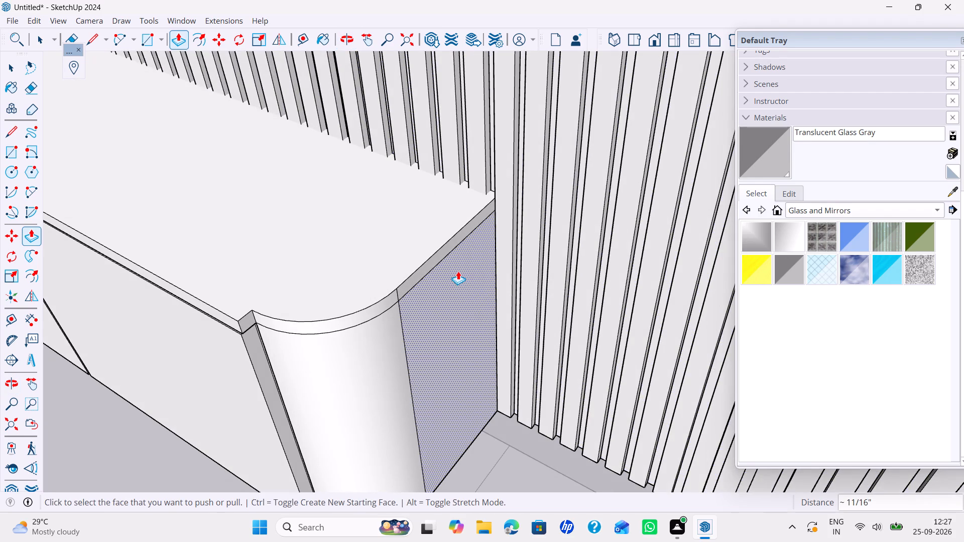
{"action": "double_click", "coordinate": [436, 262]}
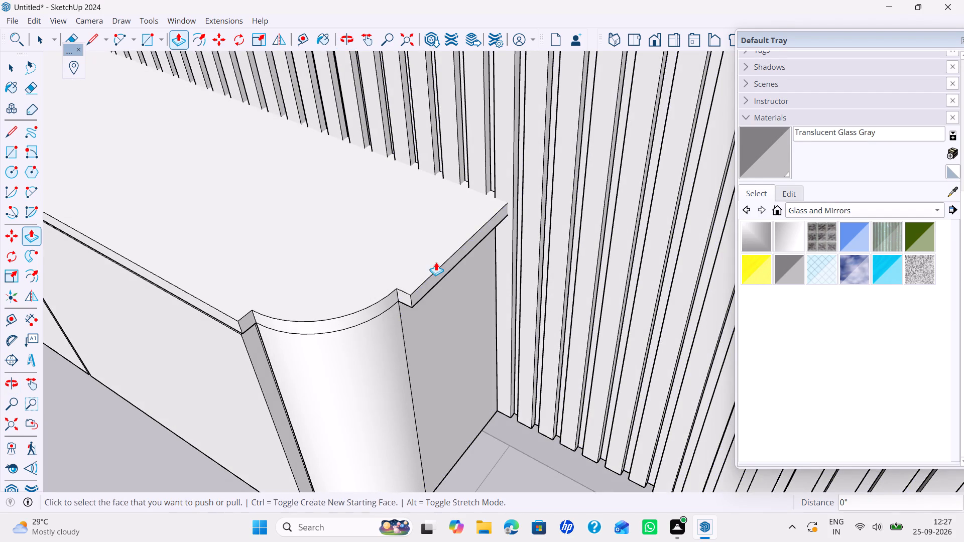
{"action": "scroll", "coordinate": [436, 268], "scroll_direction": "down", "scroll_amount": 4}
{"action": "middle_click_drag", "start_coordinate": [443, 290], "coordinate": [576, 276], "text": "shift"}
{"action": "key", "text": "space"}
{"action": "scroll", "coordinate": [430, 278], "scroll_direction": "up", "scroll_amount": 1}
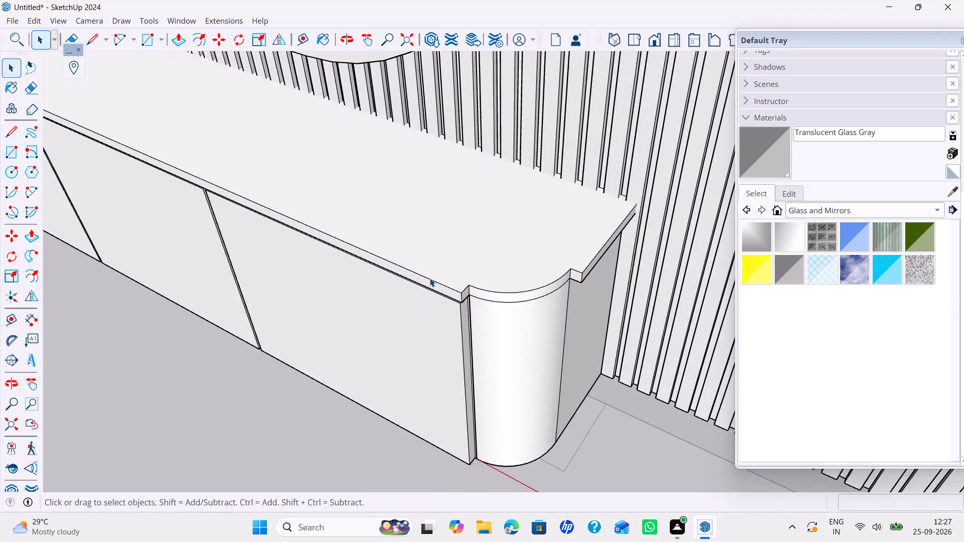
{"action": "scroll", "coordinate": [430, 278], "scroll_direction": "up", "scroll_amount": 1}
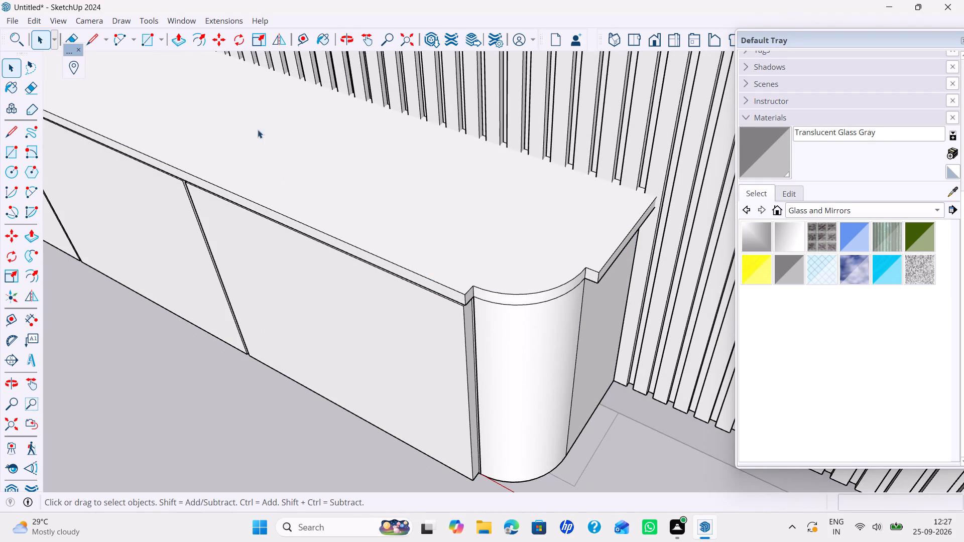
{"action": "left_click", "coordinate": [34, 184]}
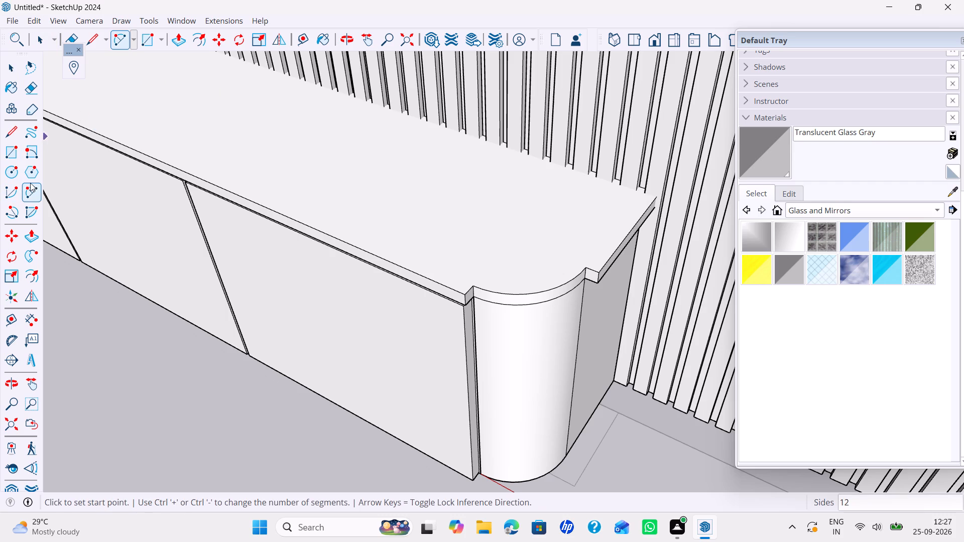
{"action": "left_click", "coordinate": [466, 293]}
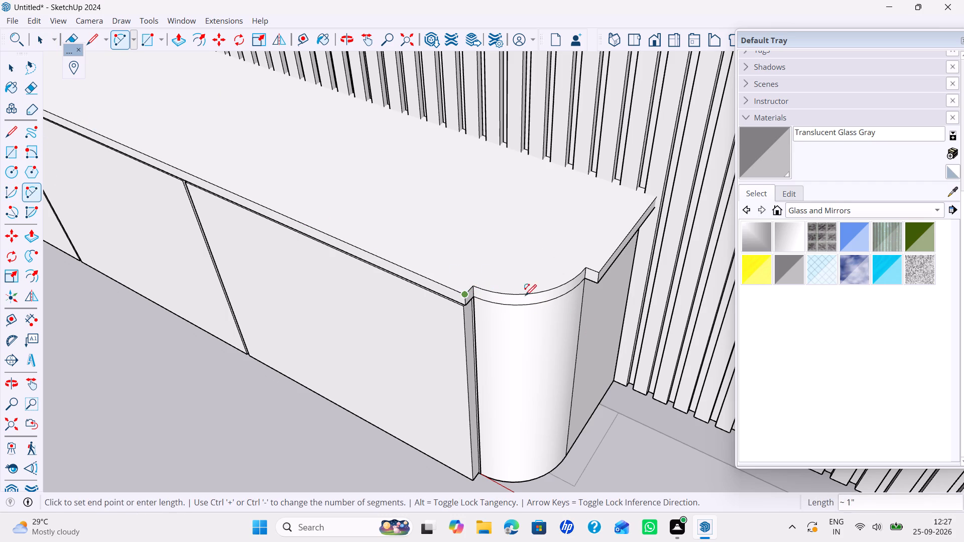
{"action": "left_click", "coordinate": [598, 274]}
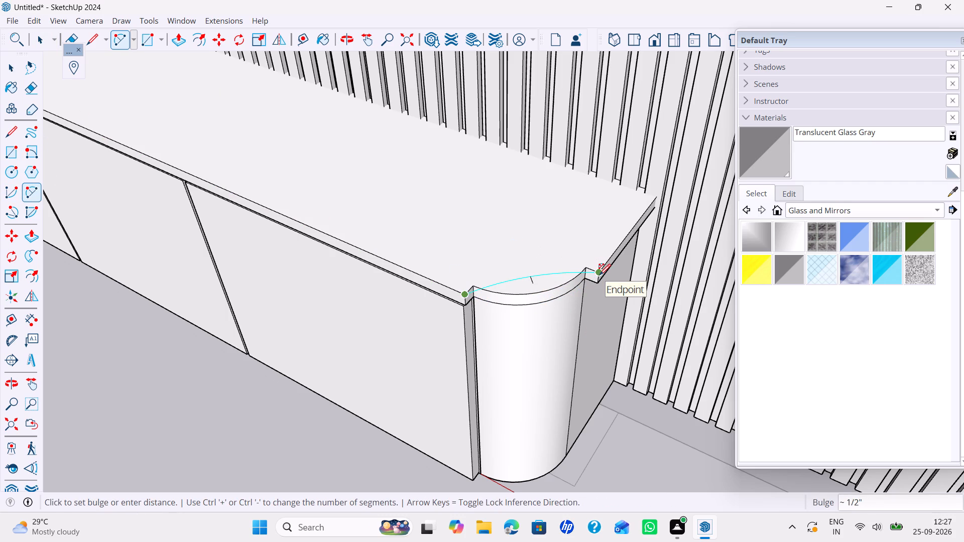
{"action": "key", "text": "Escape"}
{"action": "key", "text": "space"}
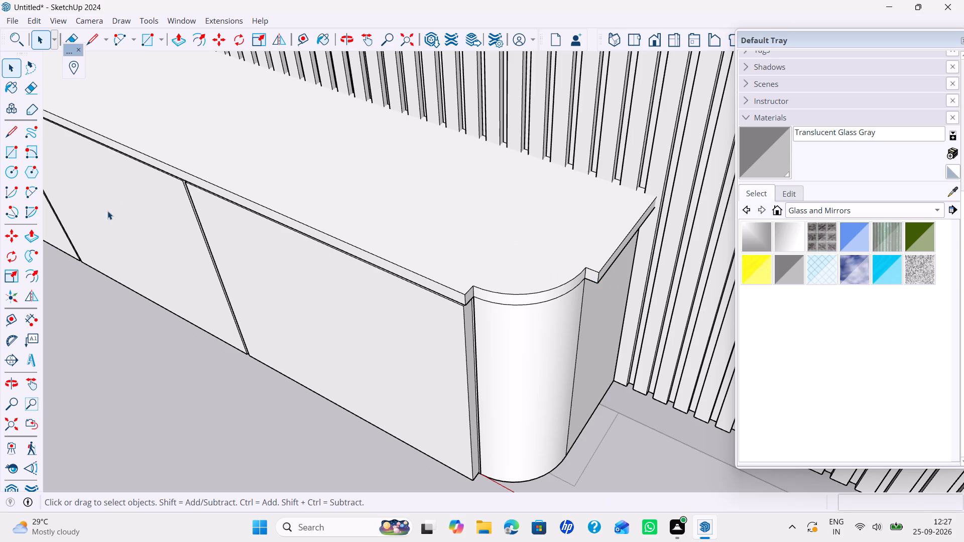
Draw a 2 Point Arc across the top slab's rounded corner, joining the outer corners of its extended front and end edges.
{"action": "left_click", "coordinate": [32, 192]}
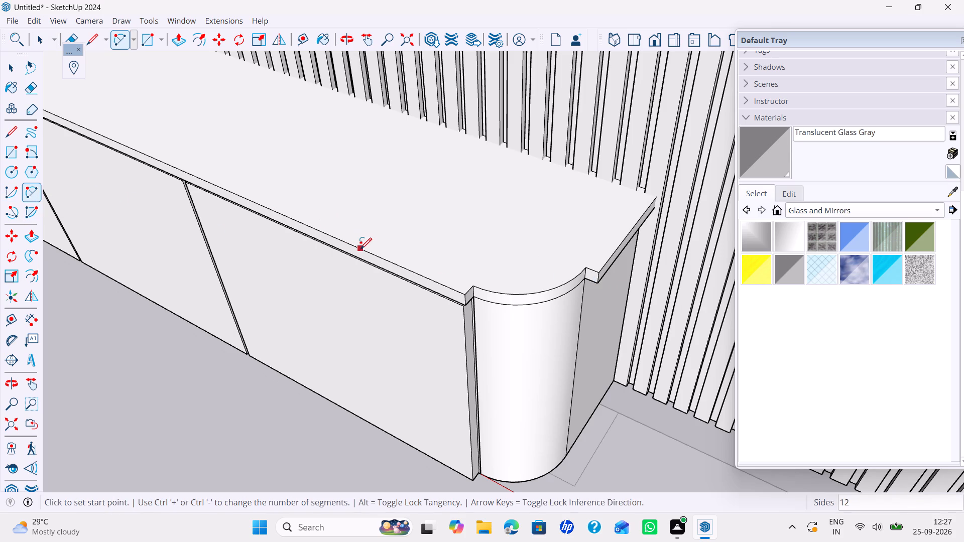
{"action": "left_click", "coordinate": [466, 293]}
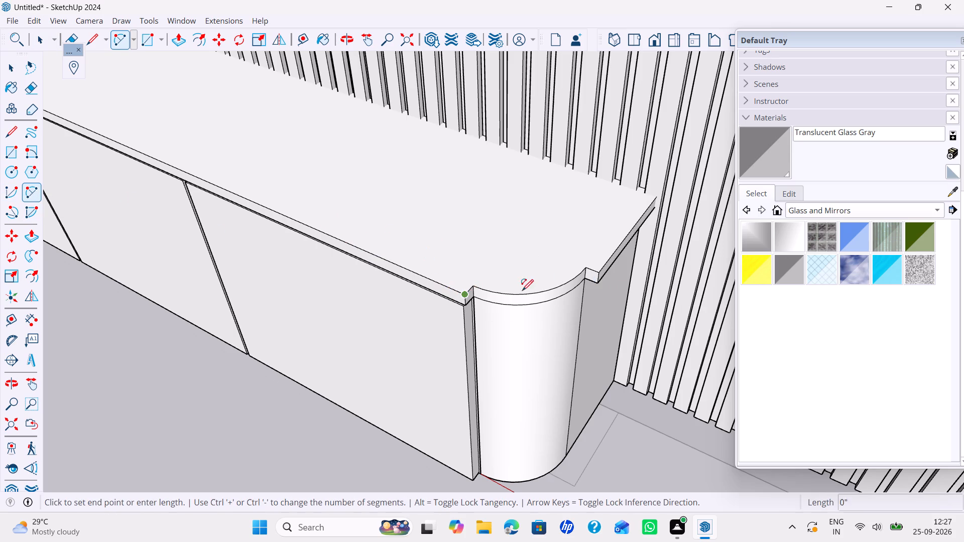
{"action": "double_click", "coordinate": [602, 272]}
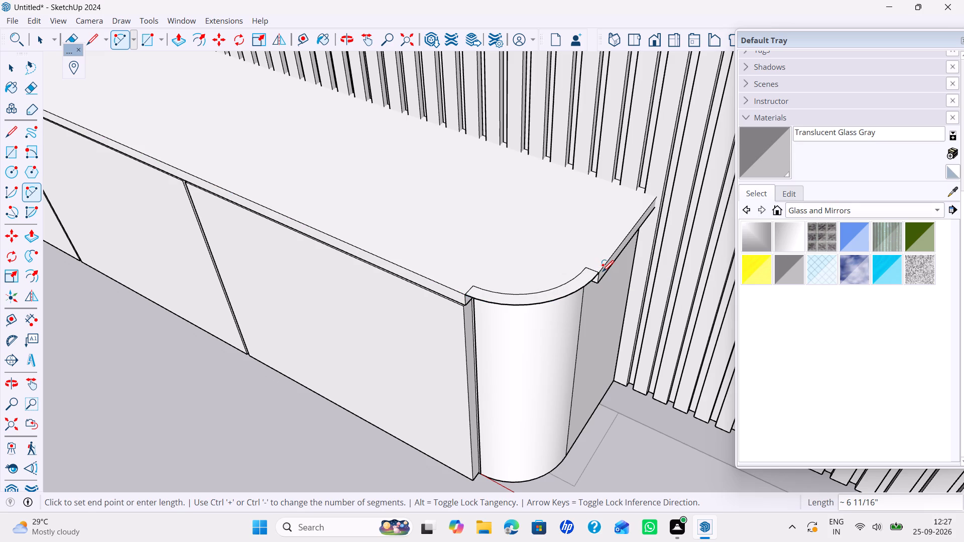
{"action": "key", "text": "space"}
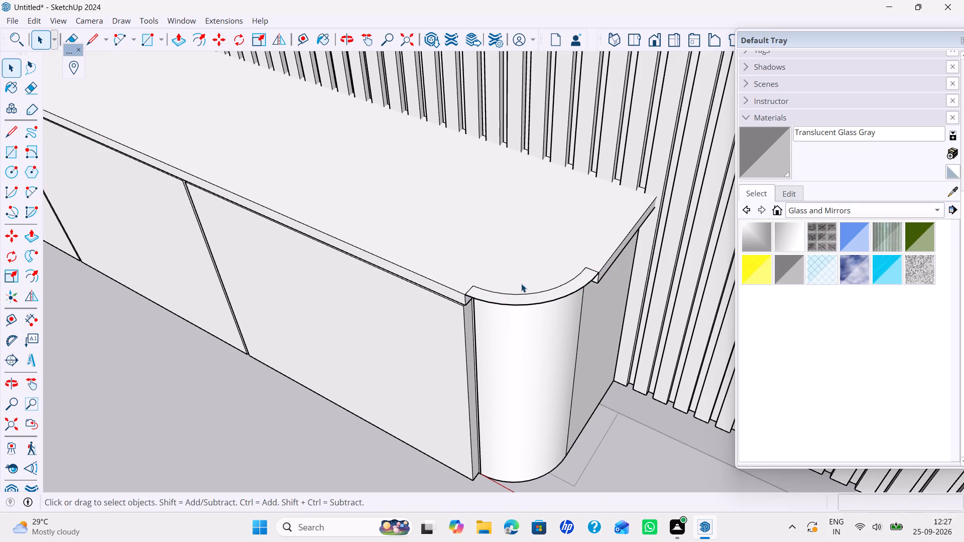
Push/pull the new curved strip face at the slab's rounded corner down about 1' 4 7/16" to the cabinet's base.
{"action": "middle_click_drag", "start_coordinate": [523, 289], "coordinate": [541, 263]}
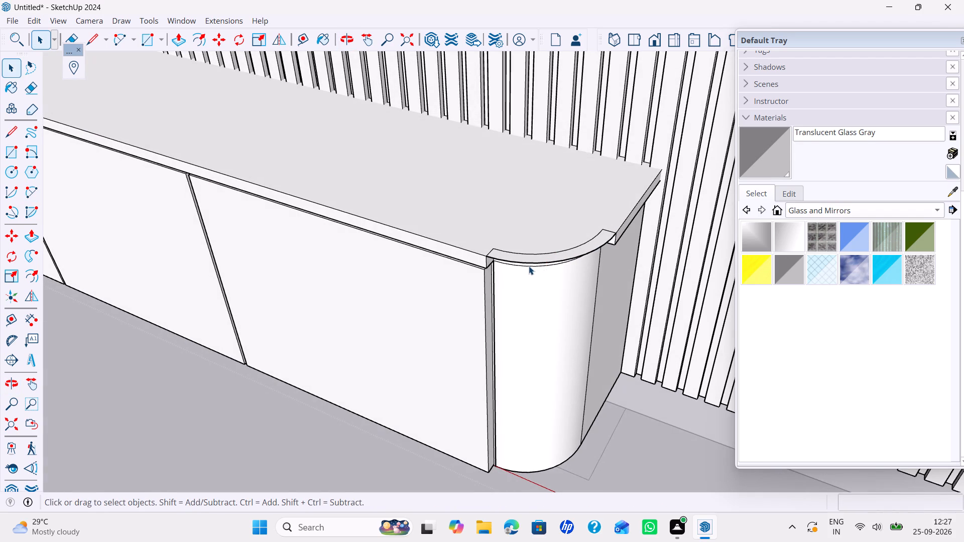
{"action": "middle_click_drag", "start_coordinate": [529, 266], "coordinate": [527, 328]}
{"action": "middle_click_drag", "start_coordinate": [530, 320], "coordinate": [545, 302]}
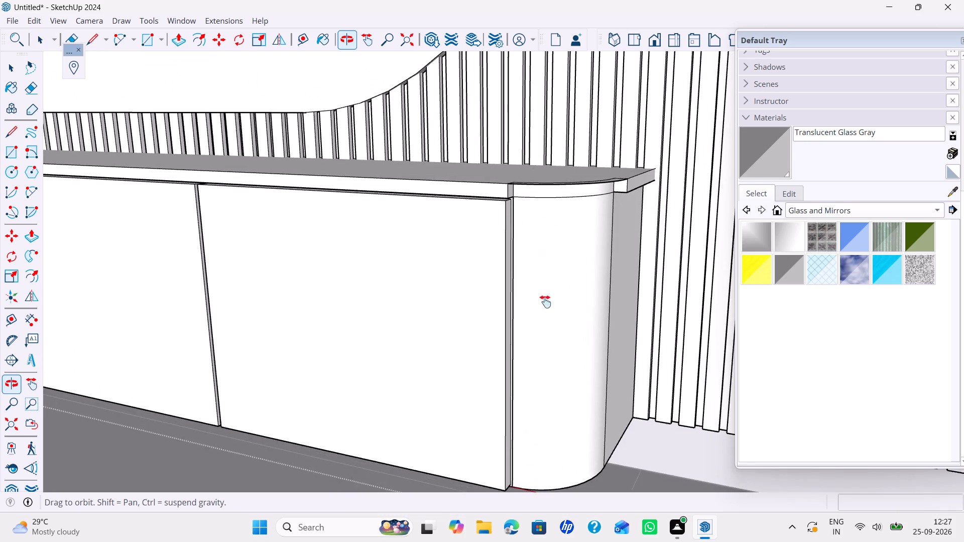
{"action": "middle_click_drag", "start_coordinate": [545, 302], "coordinate": [541, 316]}
{"action": "middle_click_drag", "start_coordinate": [537, 308], "coordinate": [532, 323]}
{"action": "middle_click_drag", "start_coordinate": [530, 322], "coordinate": [529, 292]}
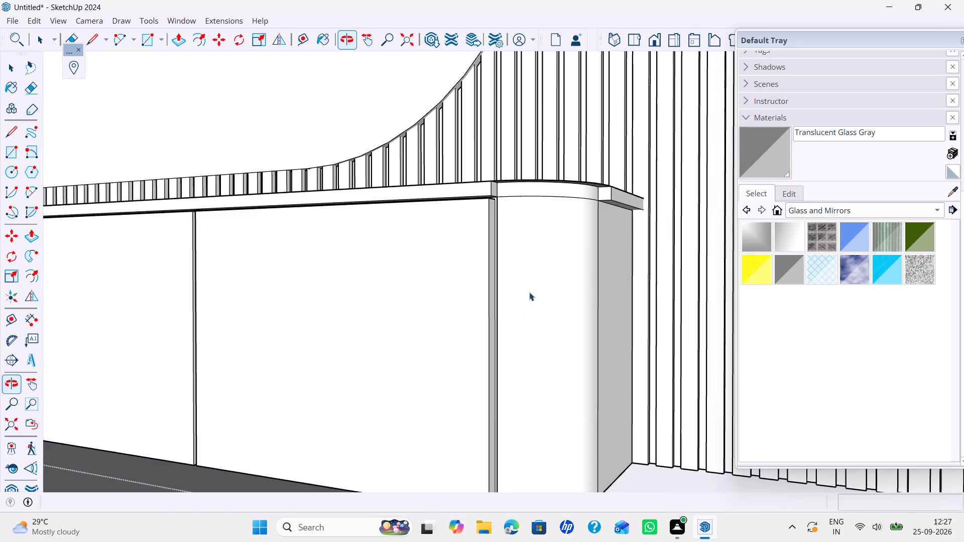
{"action": "key", "text": "p"}
{"action": "scroll", "coordinate": [538, 210], "scroll_direction": "up", "scroll_amount": 3}
{"action": "left_click", "coordinate": [538, 174]}
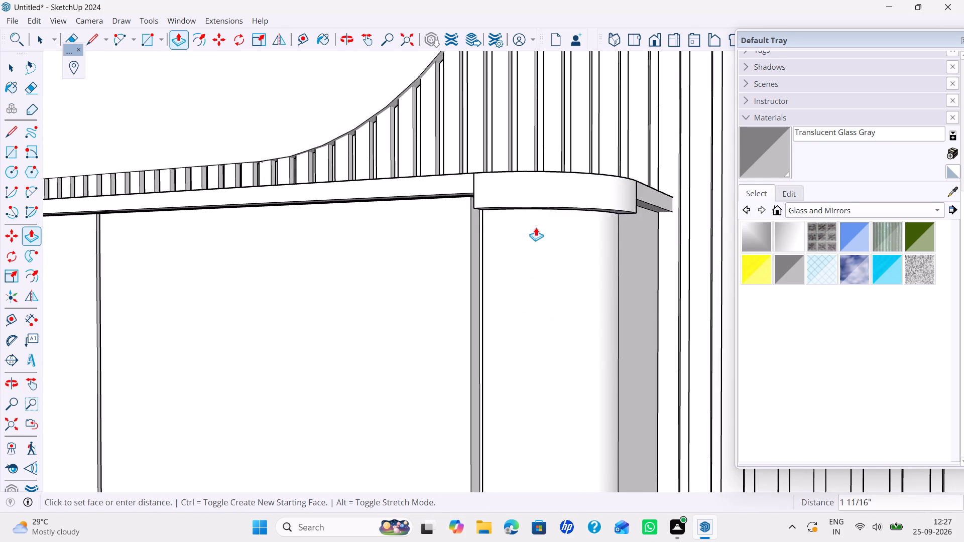
{"action": "scroll", "coordinate": [539, 262], "scroll_direction": "down", "scroll_amount": 4}
{"action": "middle_click_drag", "start_coordinate": [538, 286], "coordinate": [535, 346]}
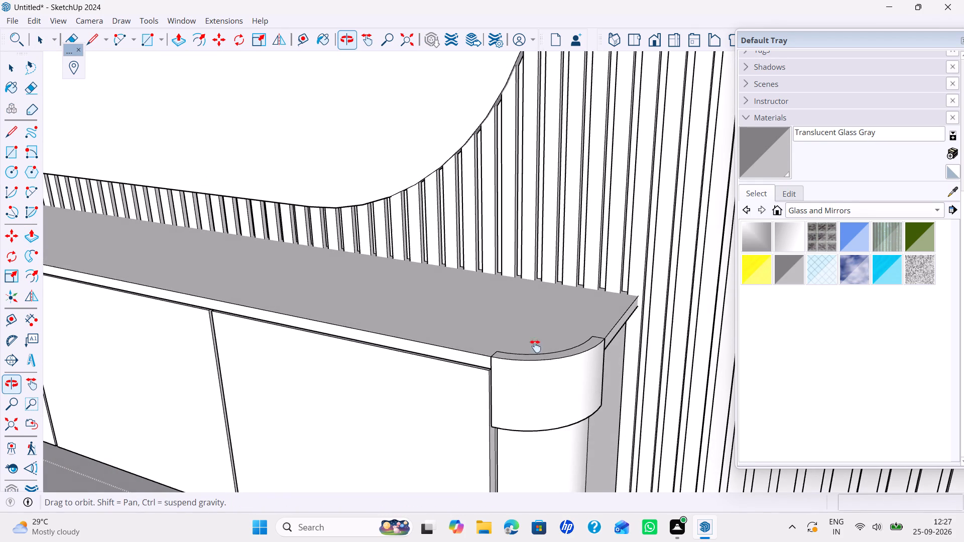
{"action": "middle_click_drag", "start_coordinate": [535, 346], "coordinate": [524, 256]}
{"action": "middle_click_drag", "start_coordinate": [512, 367], "coordinate": [513, 287]}
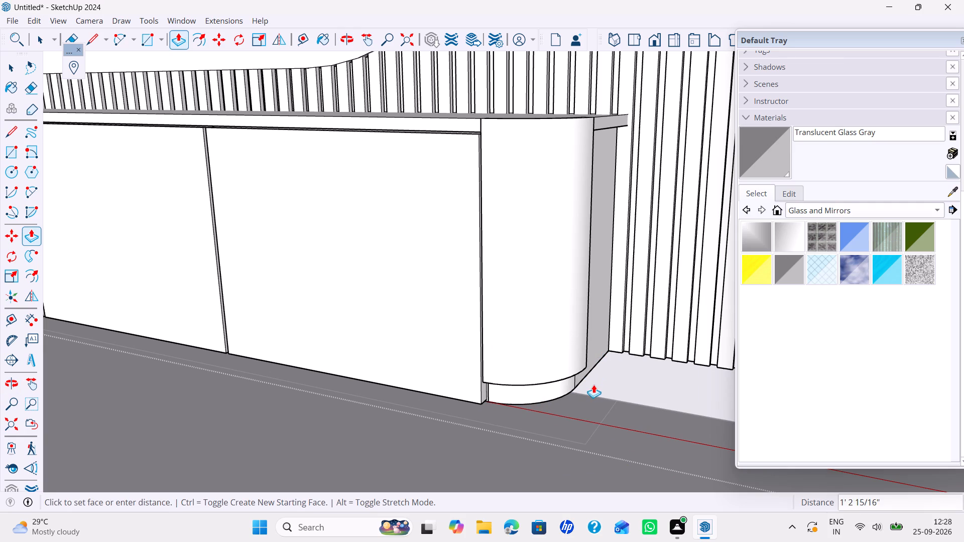
{"action": "left_click", "coordinate": [596, 365]}
Push/pull the underside of the top slab's straight end overhang down about 1' 3 3/4" to the cabinet's base.
{"action": "middle_click_drag", "start_coordinate": [609, 336], "coordinate": [443, 383]}
{"action": "middle_click_drag", "start_coordinate": [443, 351], "coordinate": [432, 429]}
{"action": "middle_click_drag", "start_coordinate": [422, 380], "coordinate": [480, 413]}
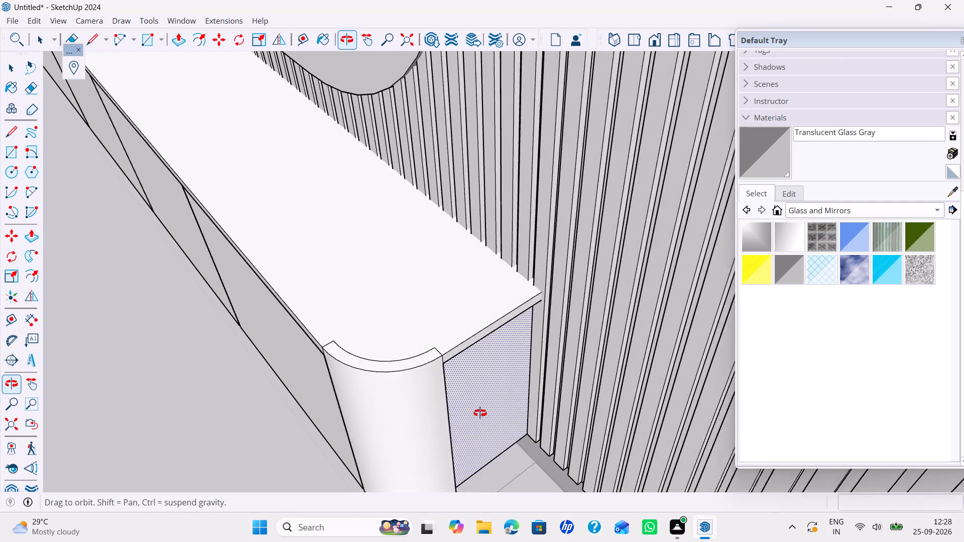
{"action": "middle_click_drag", "start_coordinate": [480, 413], "coordinate": [516, 470]}
{"action": "middle_click_drag", "start_coordinate": [511, 458], "coordinate": [519, 487]}
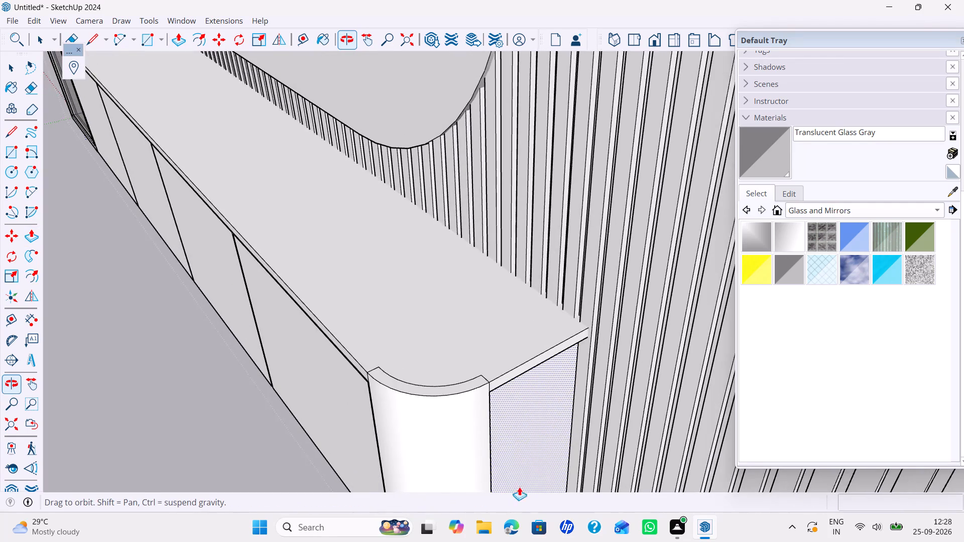
{"action": "middle_click_drag", "start_coordinate": [502, 469], "coordinate": [501, 395]}
{"action": "middle_click_drag", "start_coordinate": [501, 395], "coordinate": [499, 456], "text": "shift"}
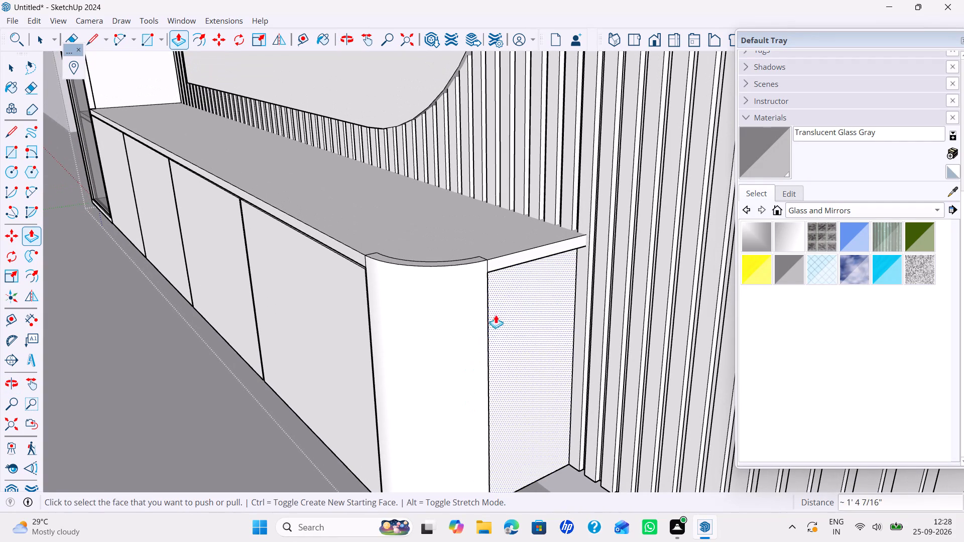
{"action": "scroll", "coordinate": [521, 261], "scroll_direction": "up", "scroll_amount": 9}
{"action": "middle_click_drag", "start_coordinate": [525, 287], "coordinate": [560, 382], "text": "shift"}
{"action": "middle_click_drag", "start_coordinate": [560, 382], "coordinate": [576, 282]}
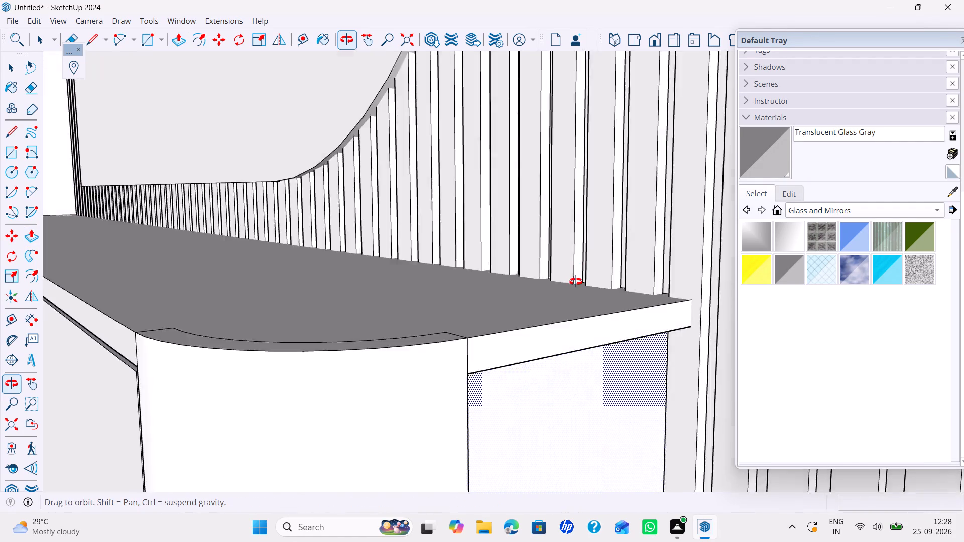
{"action": "middle_click_drag", "start_coordinate": [576, 282], "coordinate": [608, 203]}
{"action": "scroll", "coordinate": [592, 232], "scroll_direction": "up", "scroll_amount": 1}
{"action": "left_click", "coordinate": [567, 363]}
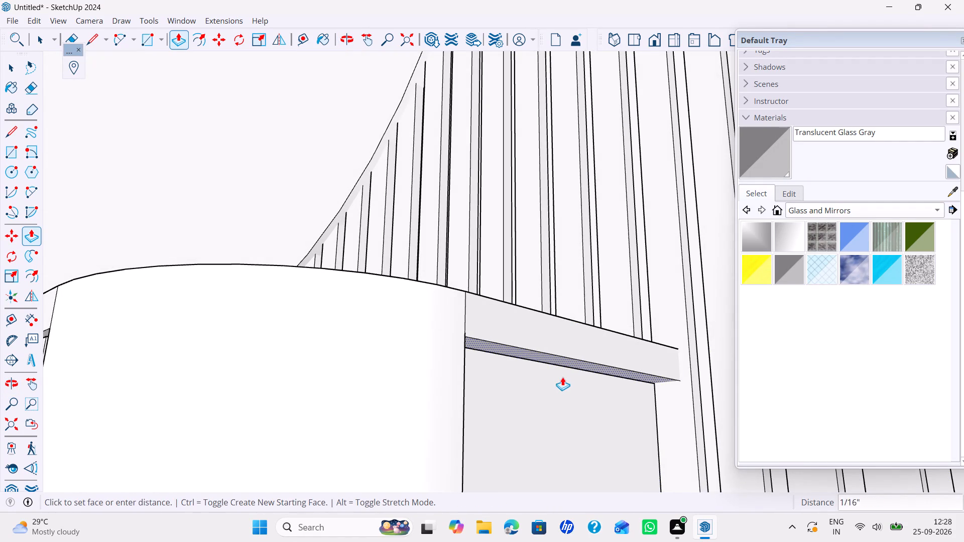
{"action": "scroll", "coordinate": [562, 377], "scroll_direction": "down", "scroll_amount": 2}
{"action": "middle_click_drag", "start_coordinate": [561, 379], "coordinate": [512, 446]}
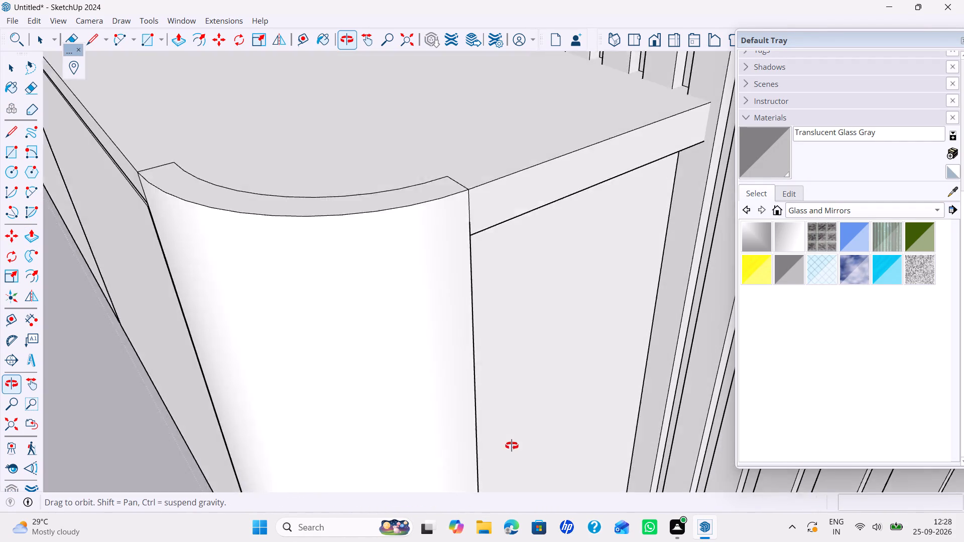
{"action": "middle_click_drag", "start_coordinate": [512, 446], "coordinate": [533, 219]}
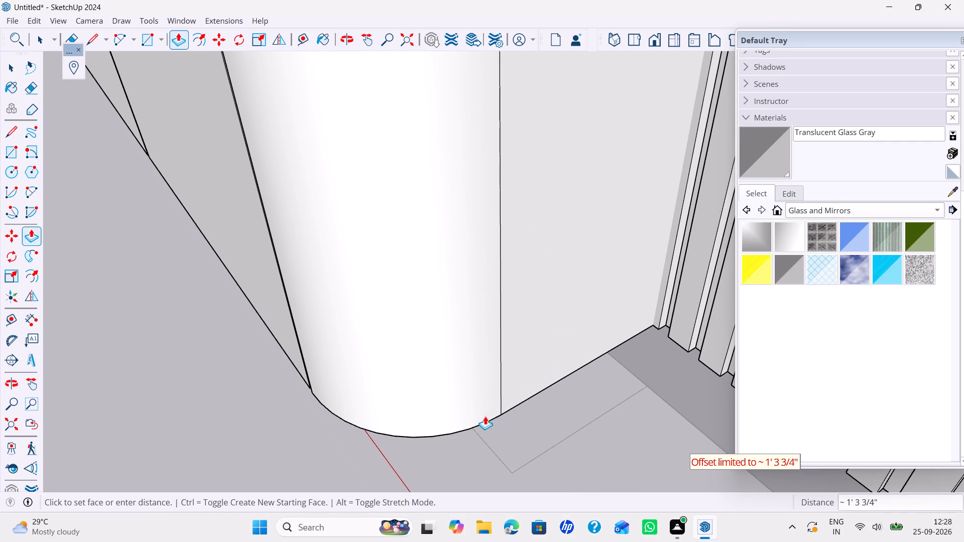
{"action": "left_click", "coordinate": [475, 427]}
Erase the leftover inner arc and the short seam edges on the slab's top face at the rounded corner.
{"action": "key", "text": "space"}
{"action": "scroll", "coordinate": [473, 372], "scroll_direction": "down", "scroll_amount": 4}
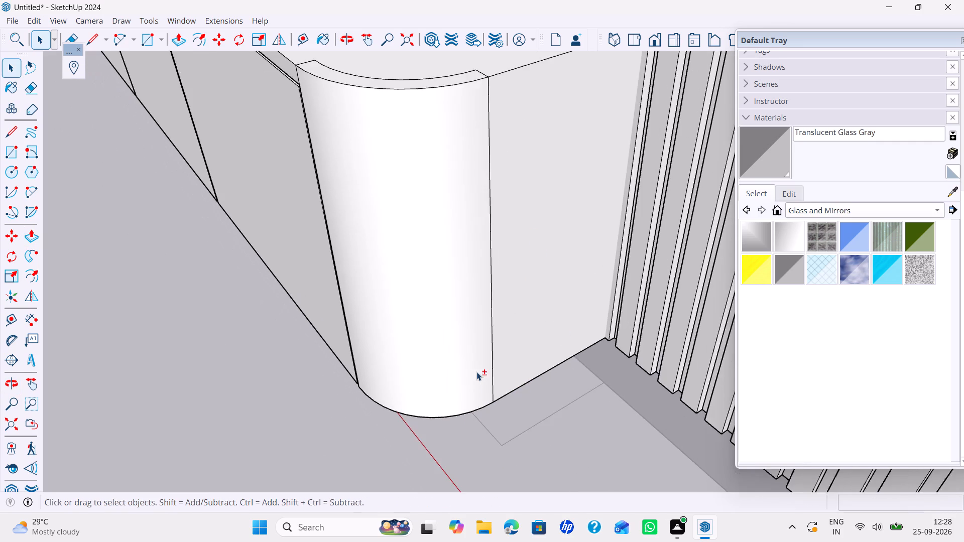
{"action": "middle_click_drag", "start_coordinate": [478, 376], "coordinate": [530, 441], "text": "shift"}
{"action": "middle_click_drag", "start_coordinate": [511, 355], "coordinate": [591, 423]}
{"action": "key", "text": "e"}
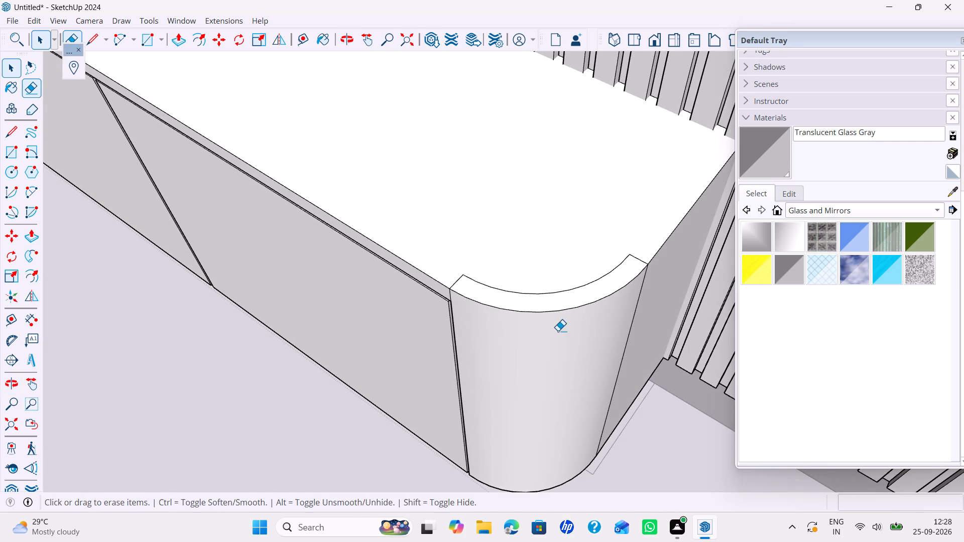
{"action": "left_click_drag", "start_coordinate": [452, 275], "coordinate": [495, 282]}
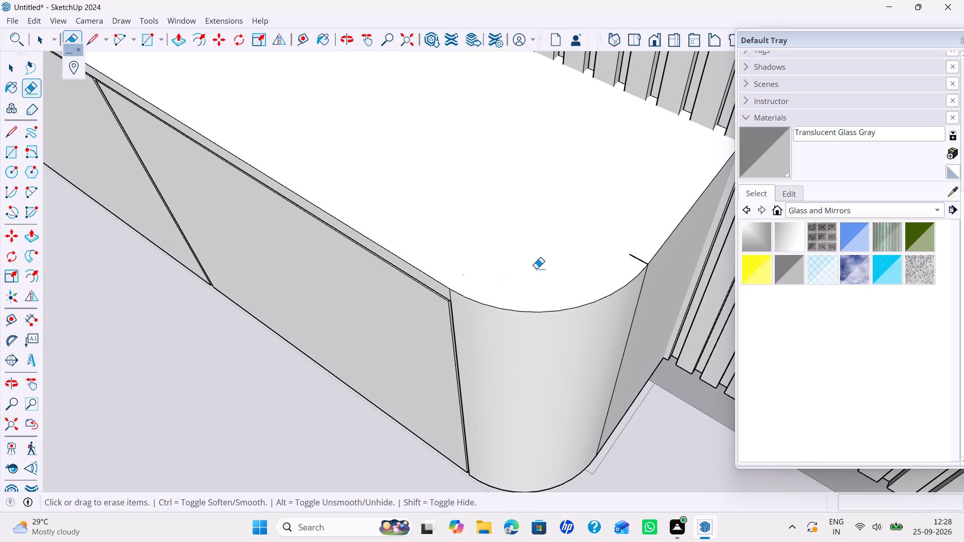
{"action": "left_click_drag", "start_coordinate": [622, 257], "coordinate": [644, 255]}
{"action": "key", "text": "space"}
Examine the TV cabinet, shelf unit and fluted wall together in the living room and within the overall floor layout.
{"action": "scroll", "coordinate": [498, 292], "scroll_direction": "down", "scroll_amount": 3}
{"action": "middle_click_drag", "start_coordinate": [508, 302], "coordinate": [626, 316]}
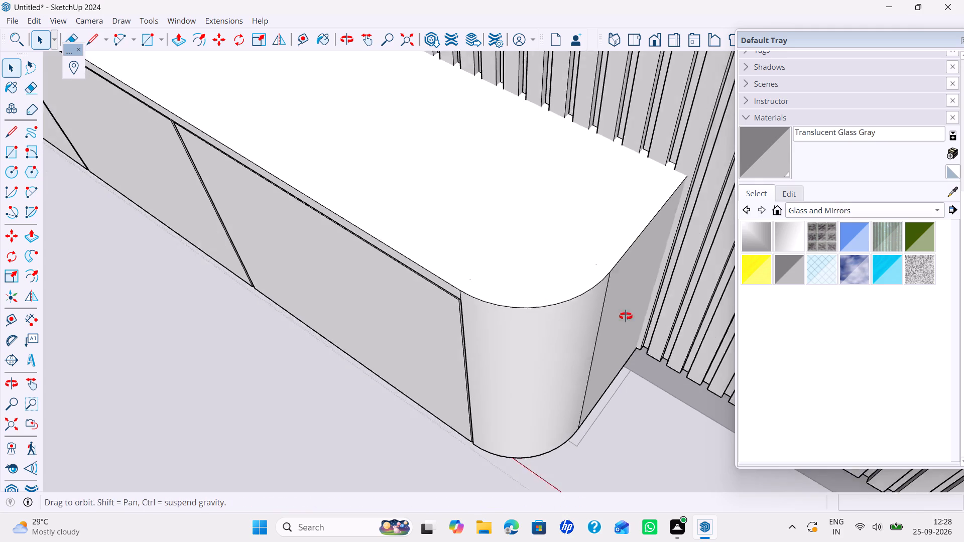
{"action": "middle_click_drag", "start_coordinate": [626, 316], "coordinate": [687, 324]}
{"action": "scroll", "coordinate": [493, 335], "scroll_direction": "down", "scroll_amount": 20}
{"action": "middle_click_drag", "start_coordinate": [489, 346], "coordinate": [511, 342], "text": "shift"}
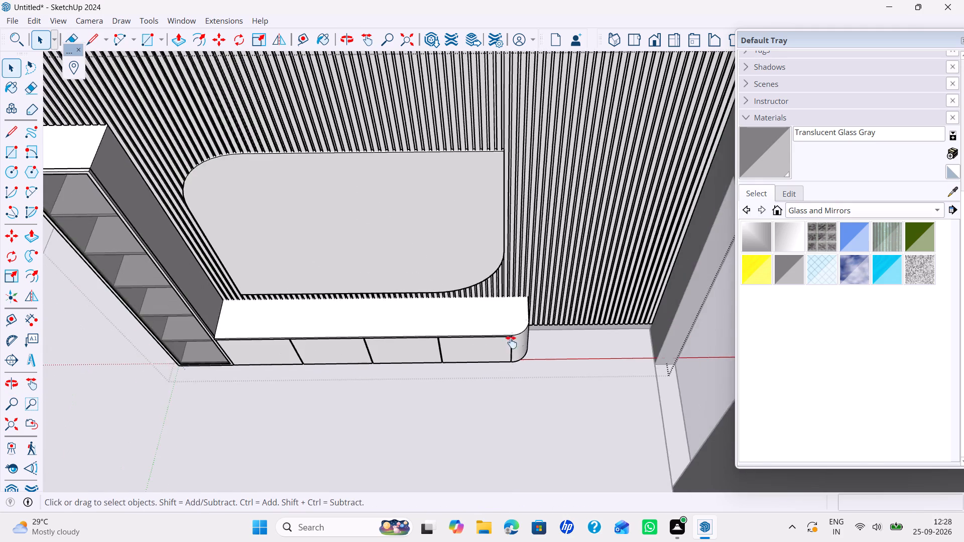
{"action": "middle_click_drag", "start_coordinate": [511, 342], "coordinate": [631, 340], "text": "shift"}
{"action": "scroll", "coordinate": [538, 352], "scroll_direction": "down", "scroll_amount": 4}
{"action": "middle_click_drag", "start_coordinate": [538, 352], "coordinate": [437, 380], "text": "shift"}
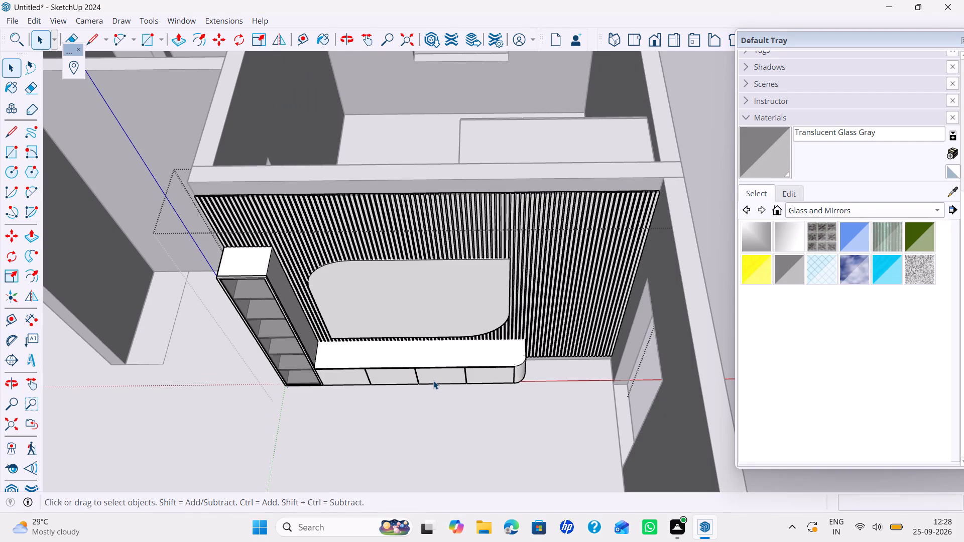
{"action": "middle_click_drag", "start_coordinate": [470, 382], "coordinate": [461, 403], "text": "shift"}
{"action": "middle_click_drag", "start_coordinate": [461, 403], "coordinate": [510, 317]}
{"action": "scroll", "coordinate": [510, 317], "scroll_direction": "up", "scroll_amount": 1}
{"action": "scroll", "coordinate": [508, 342], "scroll_direction": "down", "scroll_amount": 2, "text": "shift"}
{"action": "middle_click_drag", "start_coordinate": [504, 345], "coordinate": [462, 399], "text": "shift"}
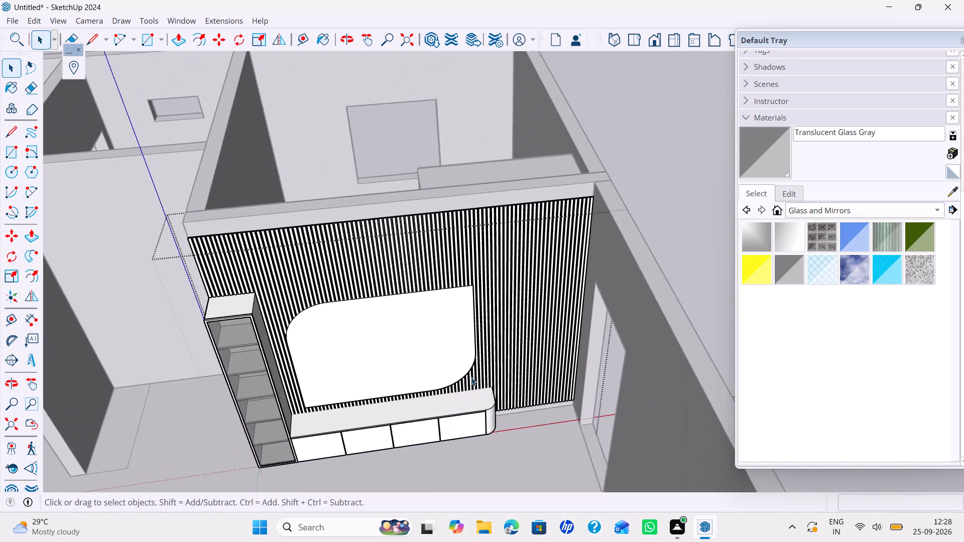
{"action": "middle_click_drag", "start_coordinate": [475, 369], "coordinate": [529, 292]}
{"action": "scroll", "coordinate": [519, 291], "scroll_direction": "down", "scroll_amount": 3}
{"action": "middle_click_drag", "start_coordinate": [520, 296], "coordinate": [540, 351]}
{"action": "middle_click", "coordinate": [532, 339], "text": "shift"}
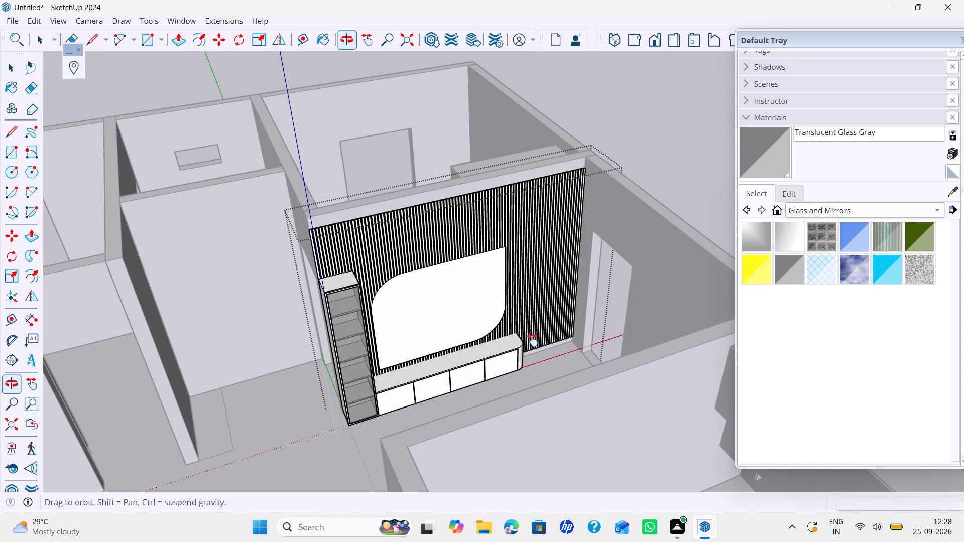
{"action": "middle_click_drag", "start_coordinate": [534, 341], "coordinate": [403, 371]}
{"action": "scroll", "coordinate": [602, 235], "scroll_direction": "up", "scroll_amount": 1}
{"action": "left_click", "coordinate": [607, 231]}
{"action": "left_click", "coordinate": [596, 239]}
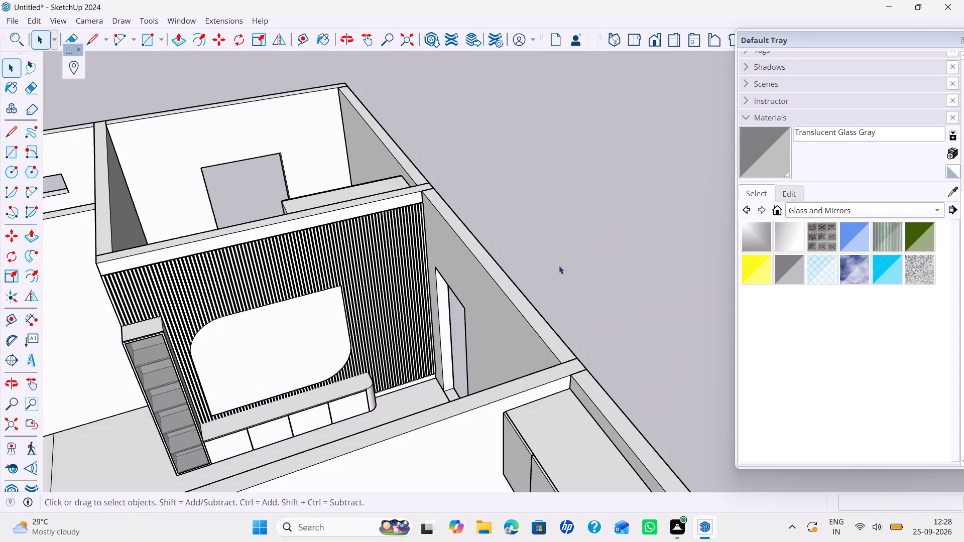
{"action": "middle_click_drag", "start_coordinate": [466, 322], "coordinate": [497, 371]}
{"action": "scroll", "coordinate": [464, 372], "scroll_direction": "down", "scroll_amount": 6}
{"action": "middle_click_drag", "start_coordinate": [464, 372], "coordinate": [547, 321], "text": "shift"}
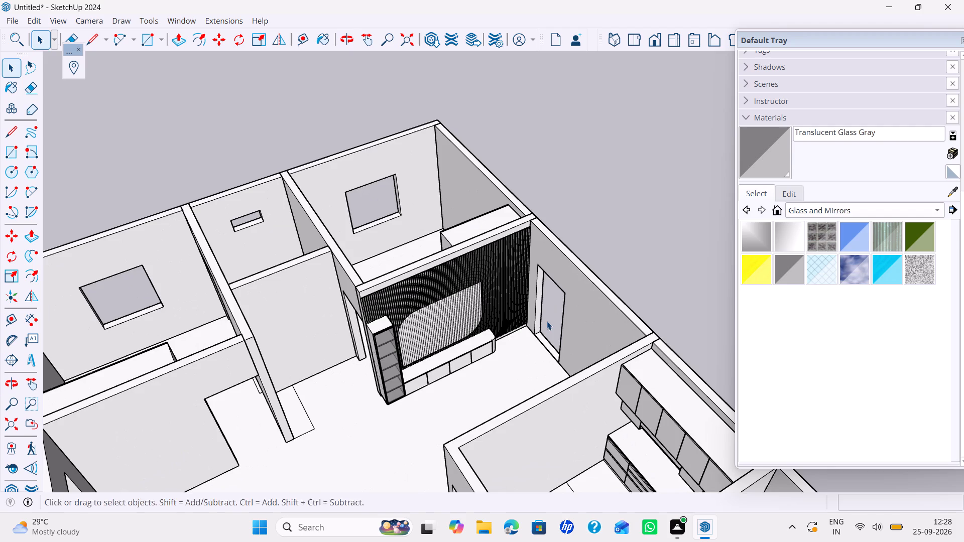
{"action": "middle_click_drag", "start_coordinate": [546, 322], "coordinate": [270, 331]}
{"action": "middle_click_drag", "start_coordinate": [349, 331], "coordinate": [366, 339], "text": "shift"}
{"action": "middle_click", "coordinate": [374, 340]}
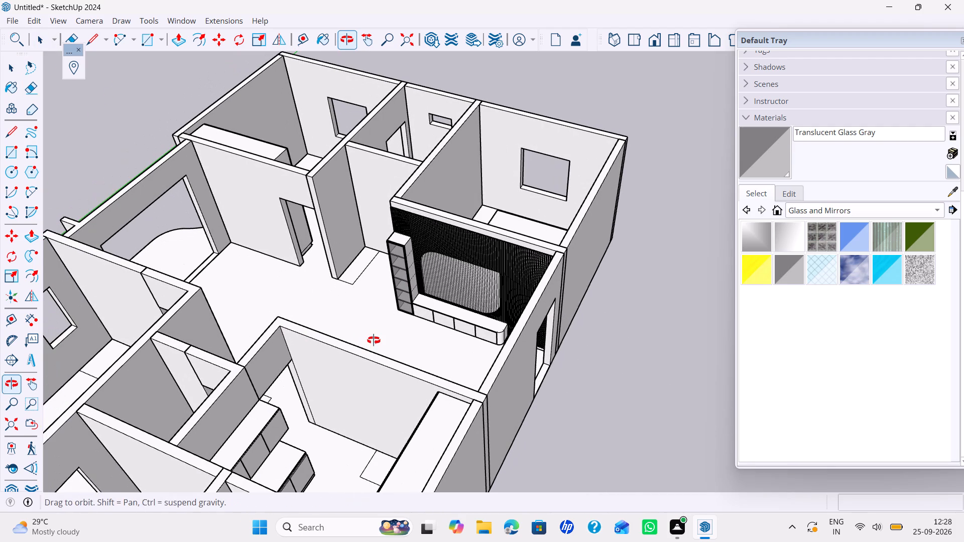
{"action": "scroll", "coordinate": [492, 310], "scroll_direction": "down", "scroll_amount": 2}
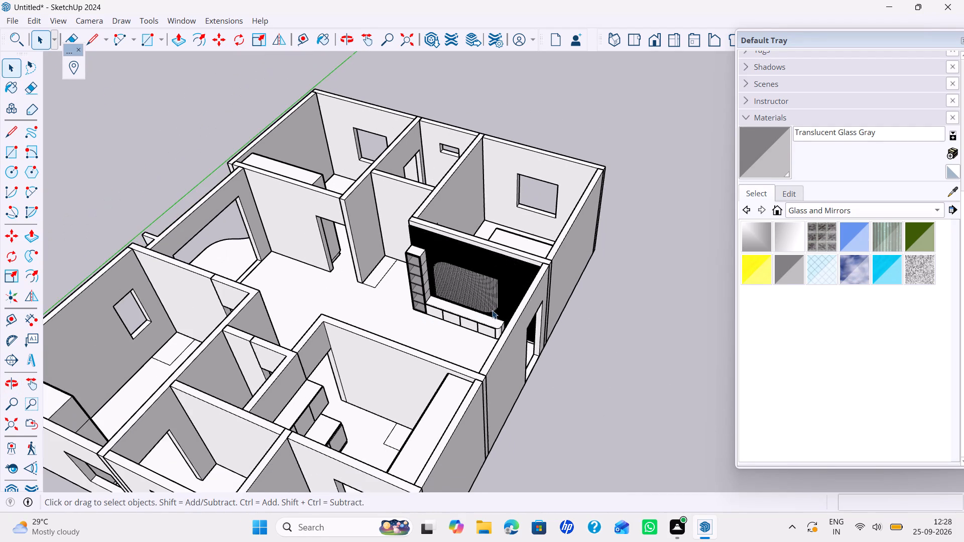
Examine the living room's feature wall furniture and the whole floor layout from several sides and from above.
{"action": "middle_click_drag", "start_coordinate": [494, 311], "coordinate": [525, 347], "text": "shift"}
{"action": "middle_click_drag", "start_coordinate": [505, 344], "coordinate": [666, 252]}
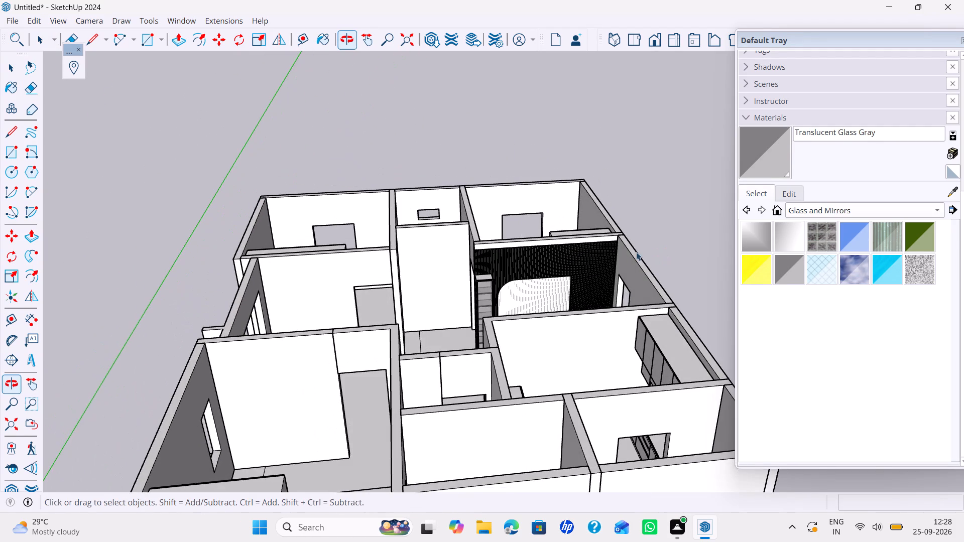
{"action": "scroll", "coordinate": [655, 238], "scroll_direction": "up", "scroll_amount": 2}
{"action": "scroll", "coordinate": [614, 269], "scroll_direction": "down", "scroll_amount": 3}
{"action": "middle_click_drag", "start_coordinate": [607, 290], "coordinate": [621, 367]}
{"action": "scroll", "coordinate": [562, 349], "scroll_direction": "up", "scroll_amount": 3}
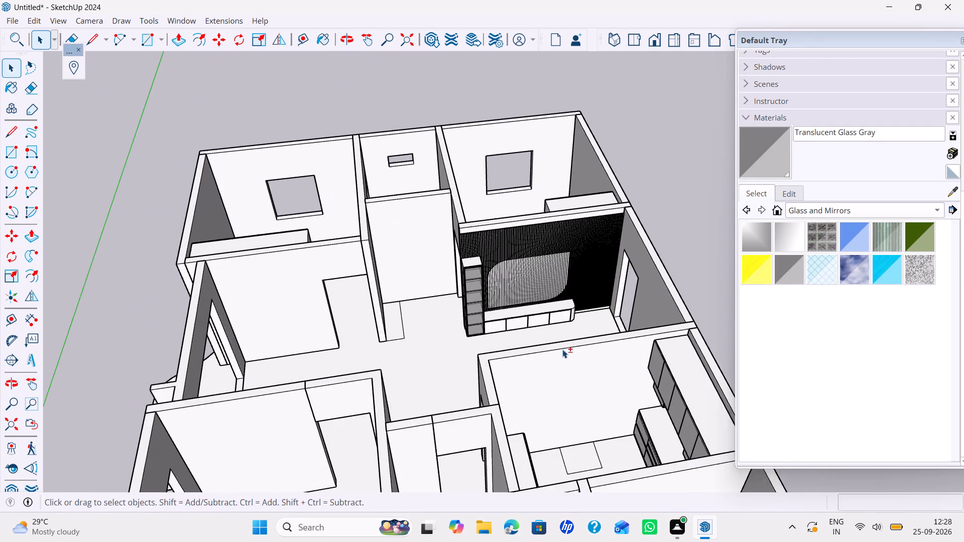
{"action": "middle_click_drag", "start_coordinate": [535, 341], "coordinate": [502, 318], "text": "shift"}
{"action": "scroll", "coordinate": [525, 337], "scroll_direction": "up", "scroll_amount": 1, "text": "shift"}
{"action": "middle_click_drag", "start_coordinate": [514, 341], "coordinate": [483, 207]}
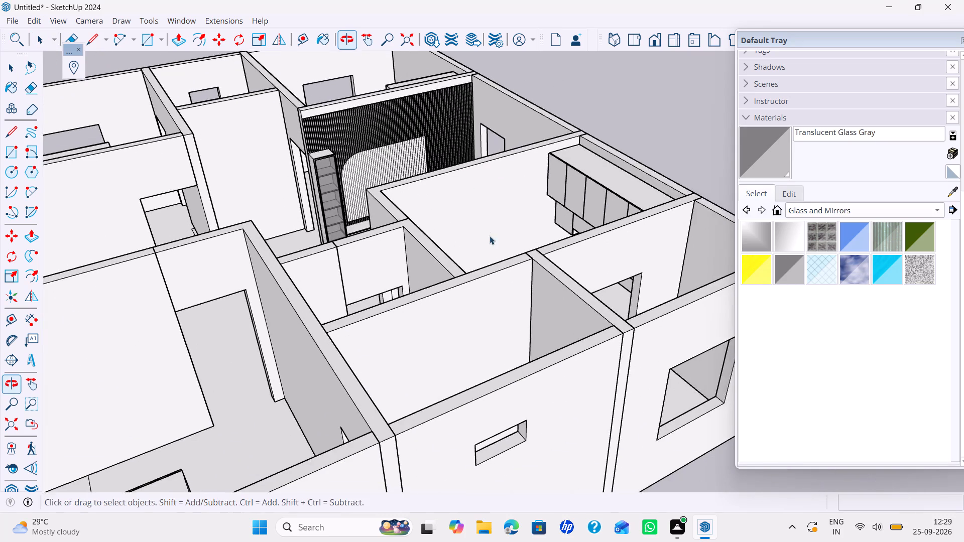
{"action": "scroll", "coordinate": [491, 253], "scroll_direction": "down", "scroll_amount": 3}
{"action": "middle_click_drag", "start_coordinate": [491, 254], "coordinate": [573, 263]}
{"action": "middle_click", "coordinate": [502, 267]}
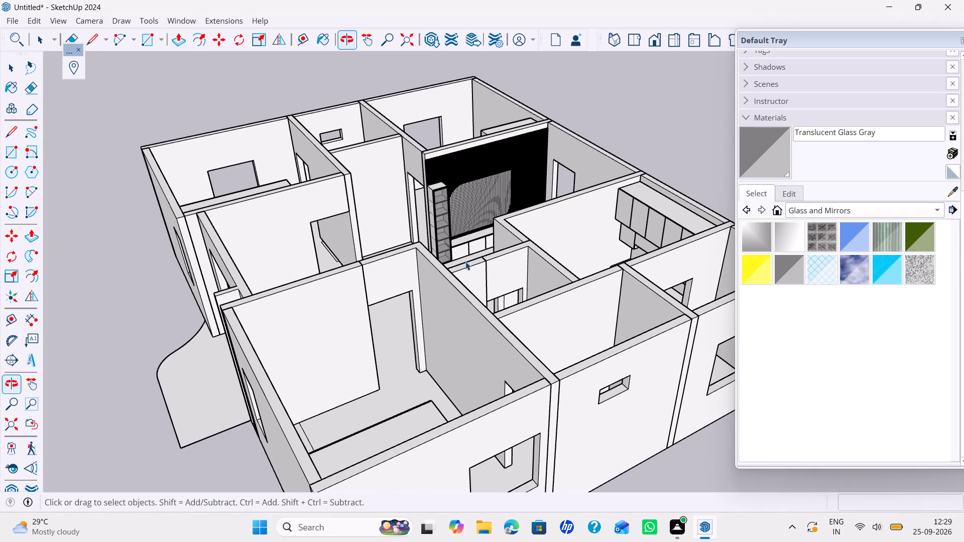
{"action": "scroll", "coordinate": [464, 261], "scroll_direction": "down", "scroll_amount": 4}
{"action": "middle_click_drag", "start_coordinate": [475, 244], "coordinate": [491, 280], "text": "shift"}
{"action": "scroll", "coordinate": [491, 263], "scroll_direction": "up", "scroll_amount": 2}
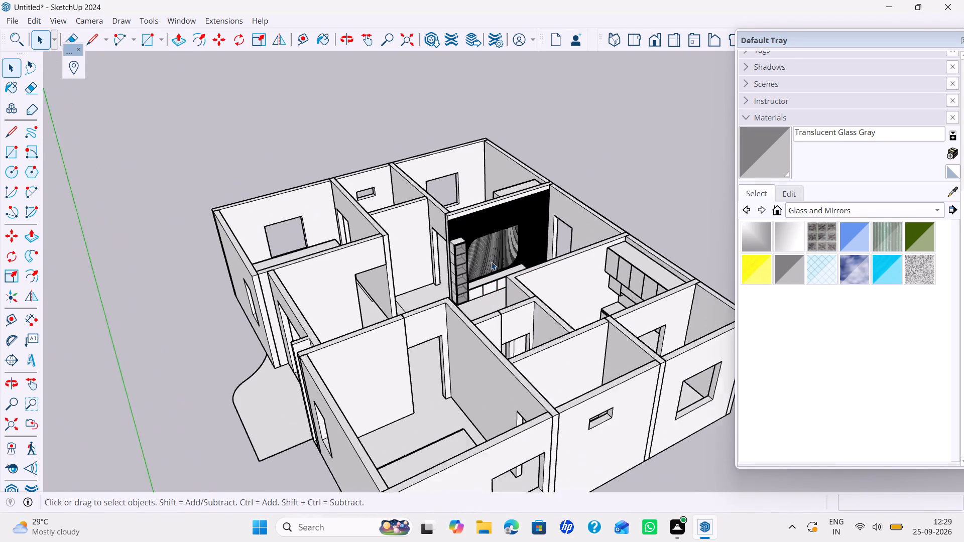
{"action": "scroll", "coordinate": [491, 261], "scroll_direction": "up", "scroll_amount": 2}
{"action": "middle_click_drag", "start_coordinate": [479, 272], "coordinate": [566, 241]}
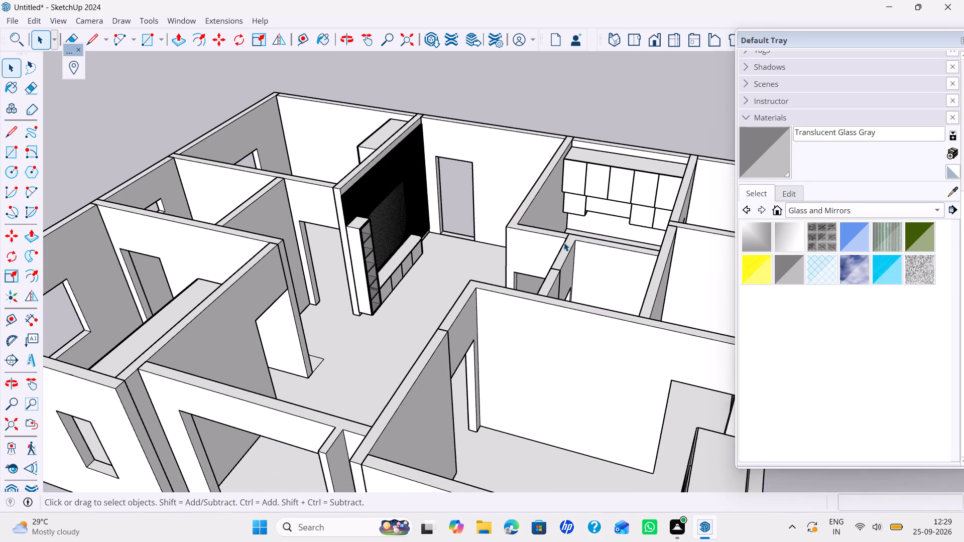
{"action": "scroll", "coordinate": [564, 244], "scroll_direction": "down", "scroll_amount": 4}
{"action": "middle_click_drag", "start_coordinate": [566, 263], "coordinate": [578, 265], "text": "shift"}
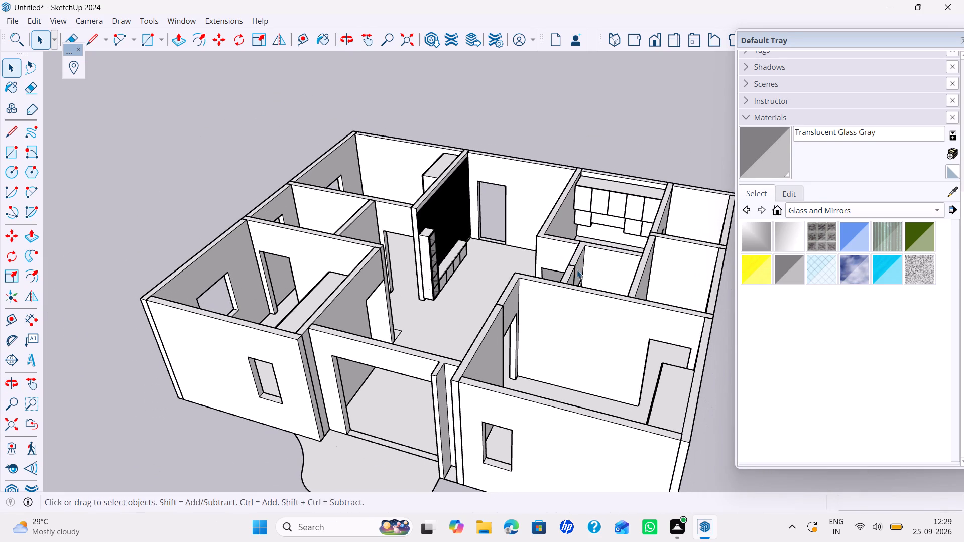
{"action": "middle_click_drag", "start_coordinate": [573, 276], "coordinate": [559, 306]}
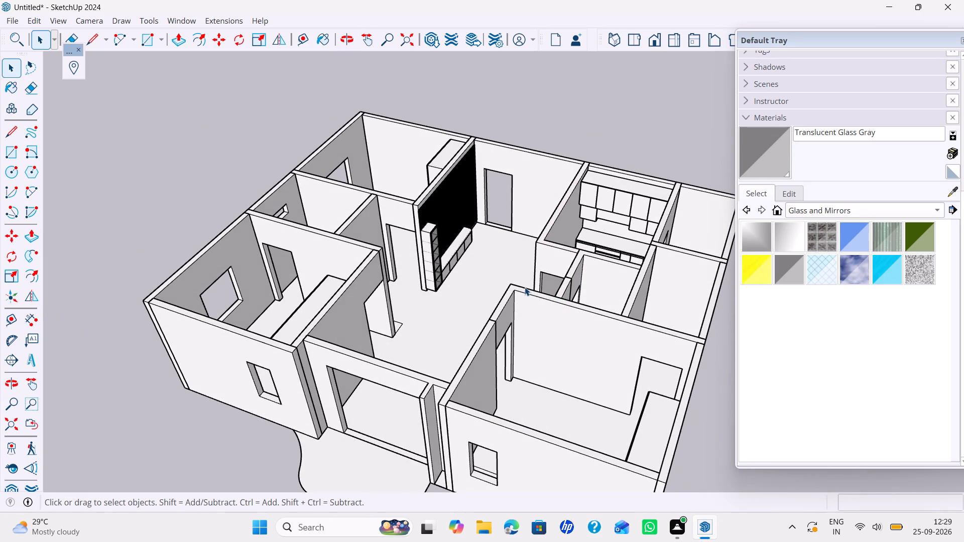
{"action": "scroll", "coordinate": [525, 287], "scroll_direction": "down", "scroll_amount": 5}
{"action": "middle_click_drag", "start_coordinate": [526, 289], "coordinate": [505, 310], "text": "shift"}
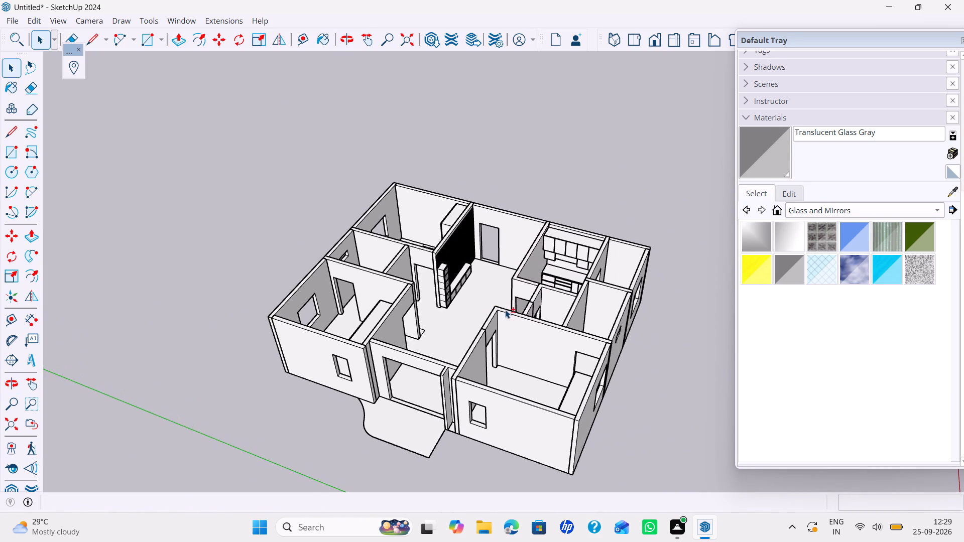
Create a new empty group for the window frame and open it for editing.
{"action": "right_click", "coordinate": [551, 194]}
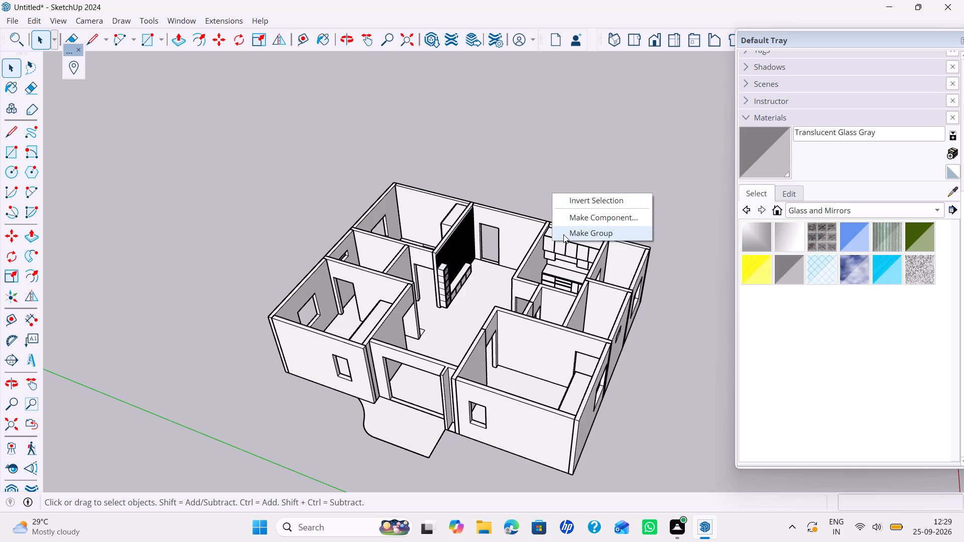
{"action": "left_click", "coordinate": [563, 235]}
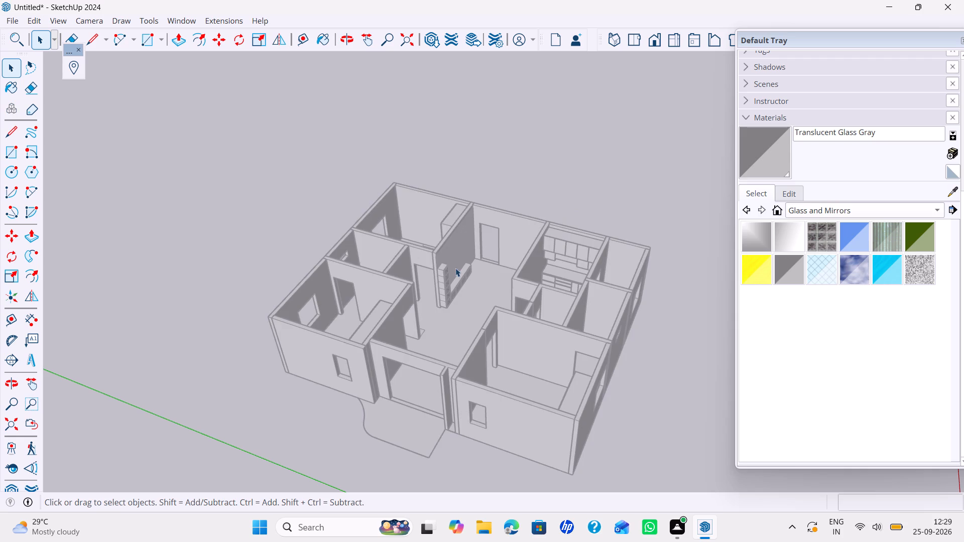
Draw a 4' by 2' rectangle at mid-depth of the window opening in the exterior wall beside the porch entrance.
{"action": "middle_click_drag", "start_coordinate": [468, 267], "coordinate": [499, 234], "text": "shift"}
{"action": "scroll", "coordinate": [479, 258], "scroll_direction": "down", "scroll_amount": 1, "text": "shift"}
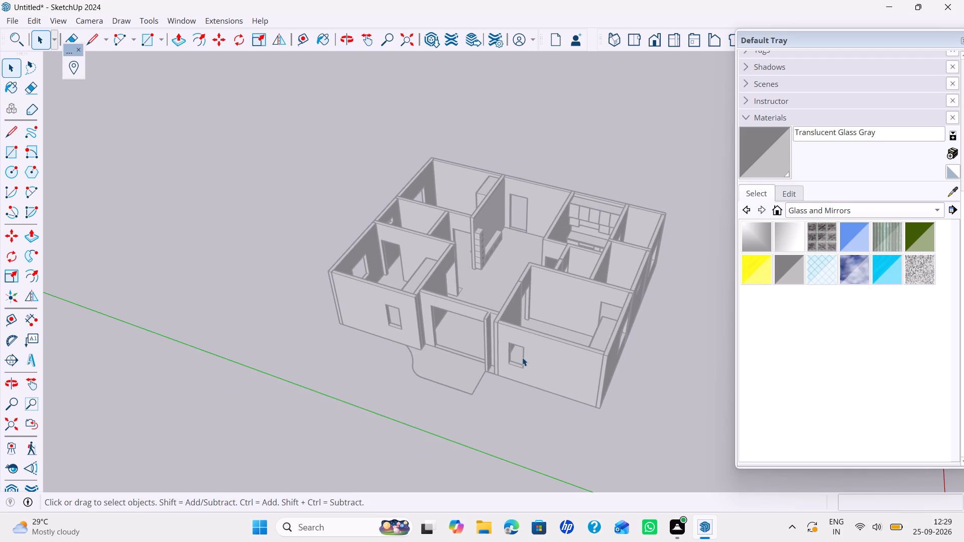
{"action": "scroll", "coordinate": [523, 359], "scroll_direction": "up", "scroll_amount": 12}
{"action": "key", "text": "r"}
{"action": "scroll", "coordinate": [520, 361], "scroll_direction": "up", "scroll_amount": 5}
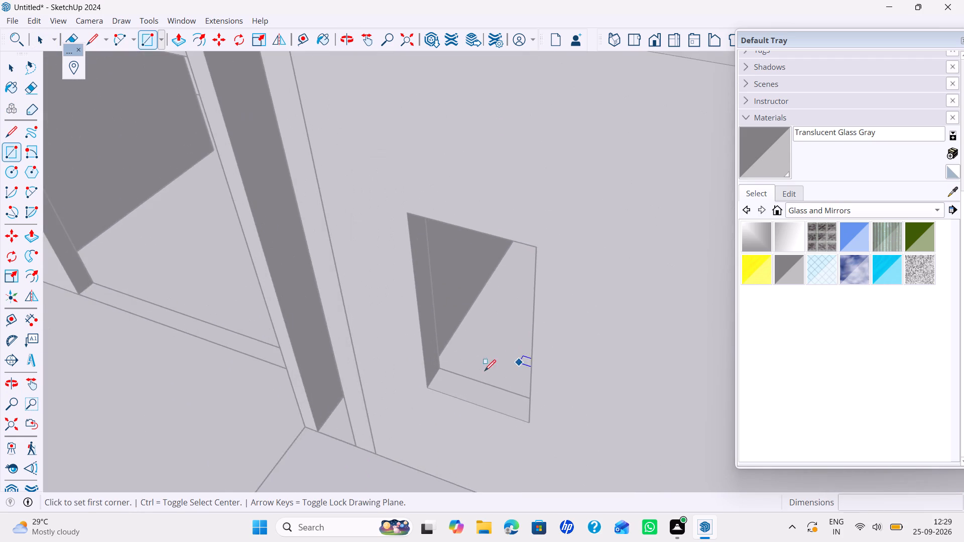
{"action": "scroll", "coordinate": [453, 378], "scroll_direction": "up", "scroll_amount": 4}
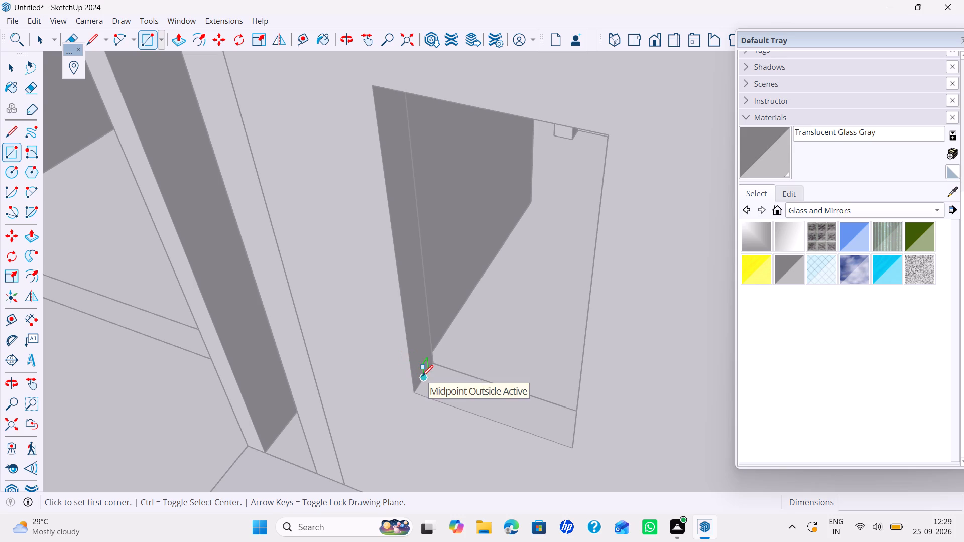
{"action": "left_click", "coordinate": [422, 376]}
{"action": "scroll", "coordinate": [459, 258], "scroll_direction": "down", "scroll_amount": 2}
{"action": "middle_click_drag", "start_coordinate": [459, 258], "coordinate": [443, 336], "text": "shift"}
{"action": "middle_click_drag", "start_coordinate": [458, 320], "coordinate": [571, 263]}
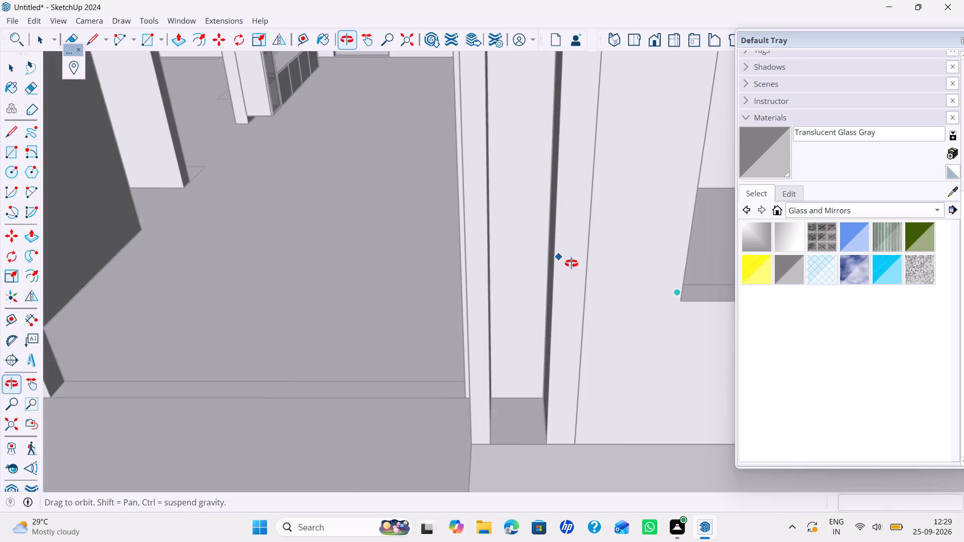
{"action": "middle_click_drag", "start_coordinate": [571, 263], "coordinate": [376, 343]}
{"action": "middle_click_drag", "start_coordinate": [542, 291], "coordinate": [461, 325]}
{"action": "middle_click_drag", "start_coordinate": [472, 316], "coordinate": [522, 266]}
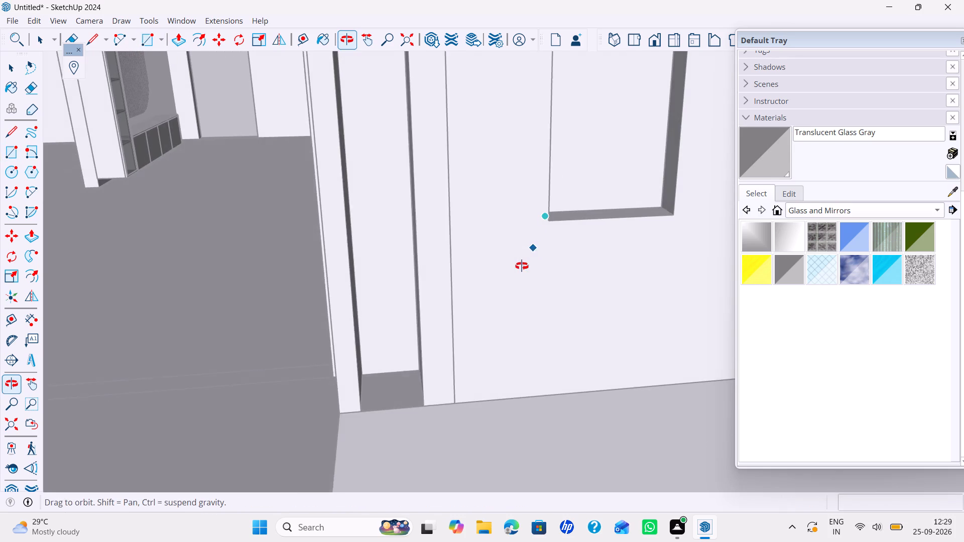
{"action": "middle_click_drag", "start_coordinate": [522, 266], "coordinate": [524, 264]}
{"action": "middle_click_drag", "start_coordinate": [550, 229], "coordinate": [368, 289]}
{"action": "middle_click_drag", "start_coordinate": [492, 220], "coordinate": [442, 314], "text": "shift"}
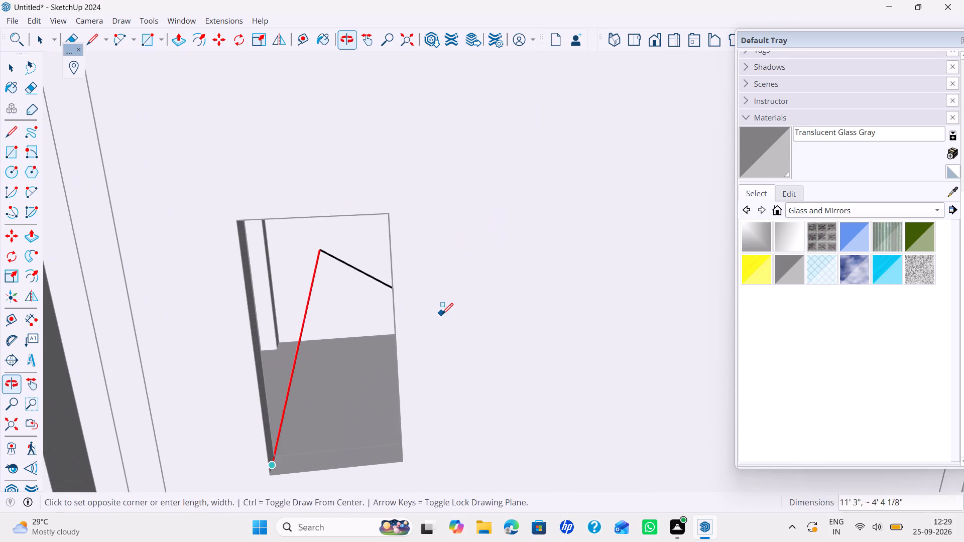
{"action": "middle_click_drag", "start_coordinate": [440, 308], "coordinate": [461, 271]}
{"action": "middle_click_drag", "start_coordinate": [456, 259], "coordinate": [445, 309]}
{"action": "middle_click_drag", "start_coordinate": [446, 302], "coordinate": [504, 263]}
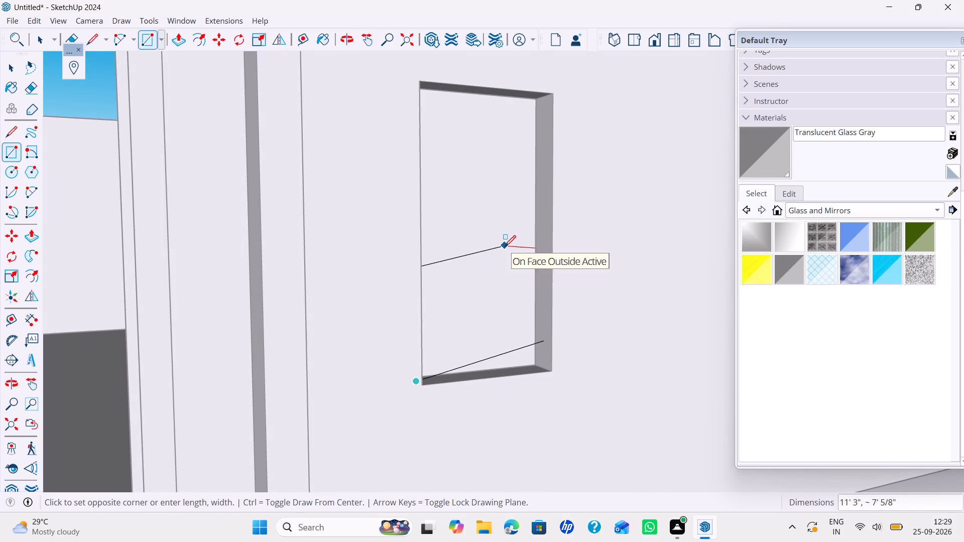
{"action": "scroll", "coordinate": [535, 116], "scroll_direction": "up", "scroll_amount": 4}
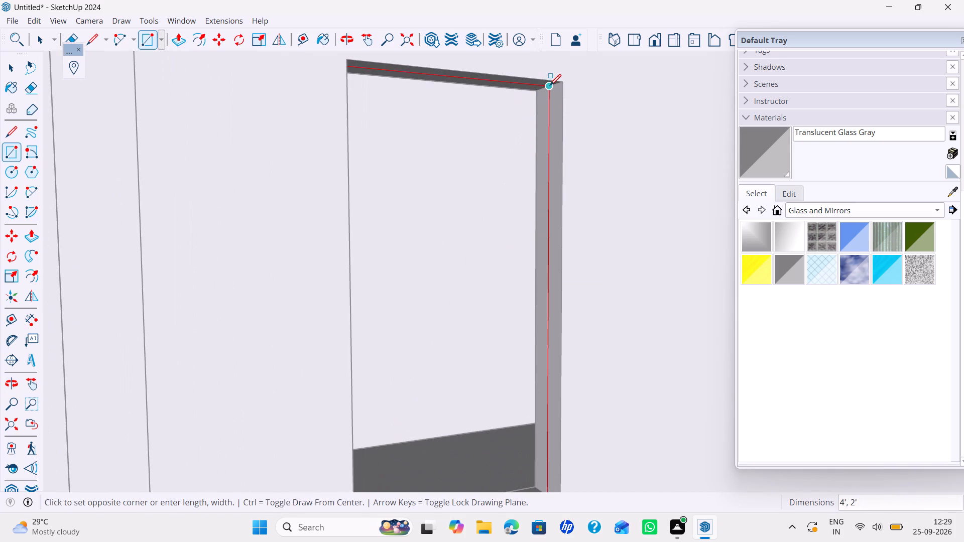
{"action": "left_click", "coordinate": [550, 85]}
{"action": "key", "text": "space"}
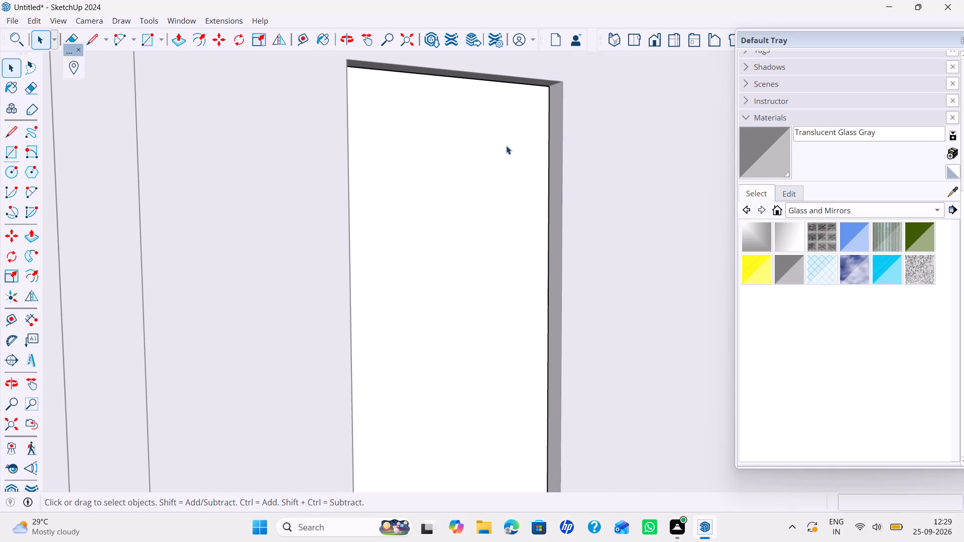
Offset the window rectangle's outline inward by 36 mm to form the frame border.
{"action": "key", "text": "f"}
{"action": "left_click", "coordinate": [416, 241]}
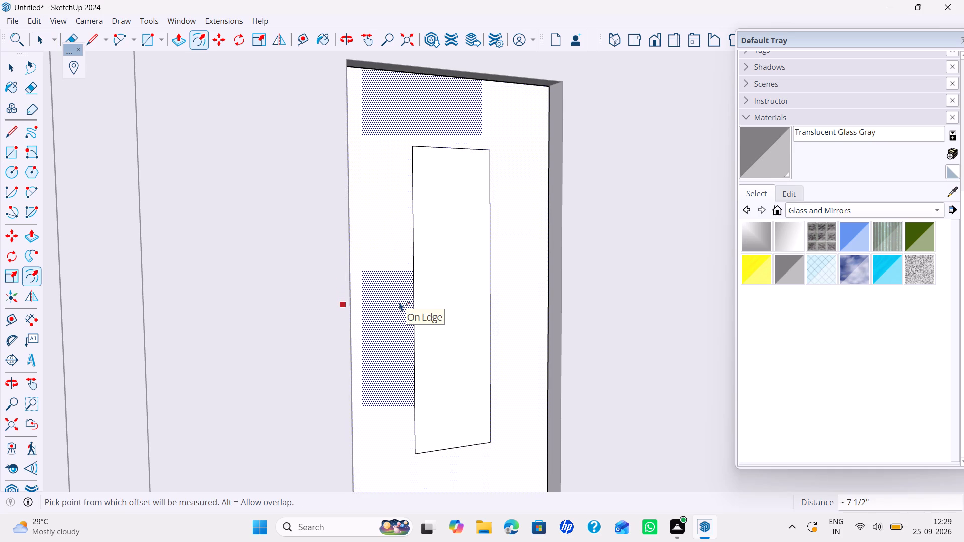
{"action": "key", "text": "ctrl+z"}
{"action": "left_click", "coordinate": [412, 289]}
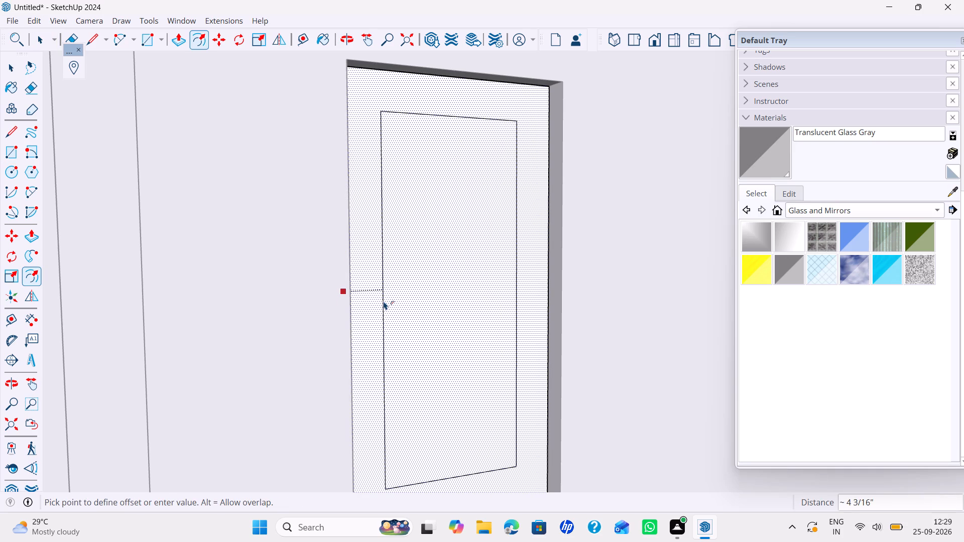
{"action": "type", "text": "36MM"}
{"action": "key", "text": "Return"}
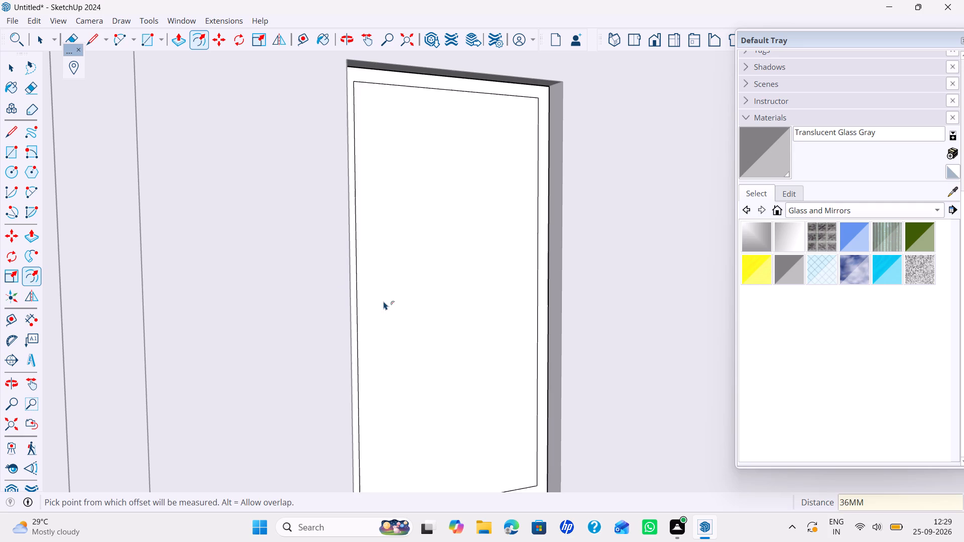
Delete the inner face of the window rectangle, keeping only the frame border.
{"action": "key", "text": "space"}
{"action": "left_click", "coordinate": [409, 284]}
{"action": "key", "text": "BackSpace"}
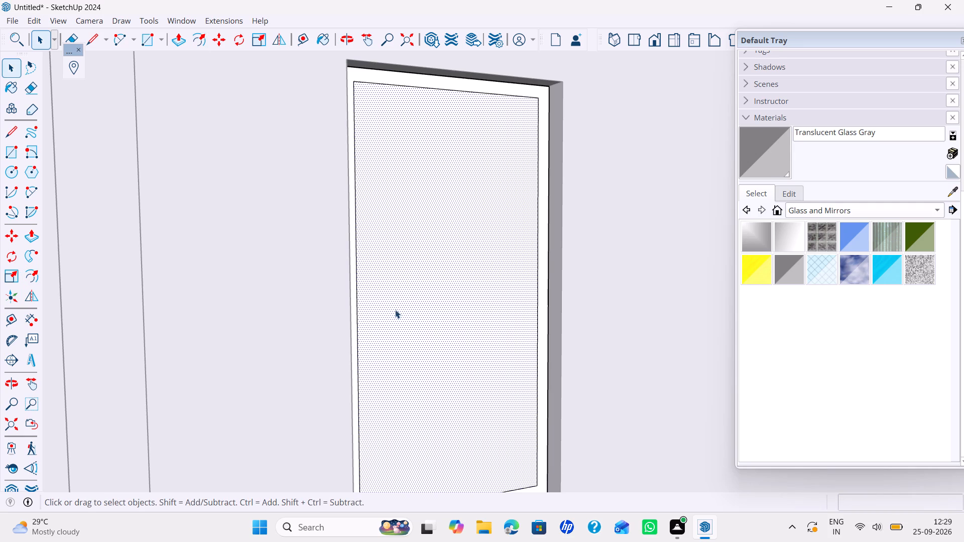
{"action": "key", "text": "Delete"}
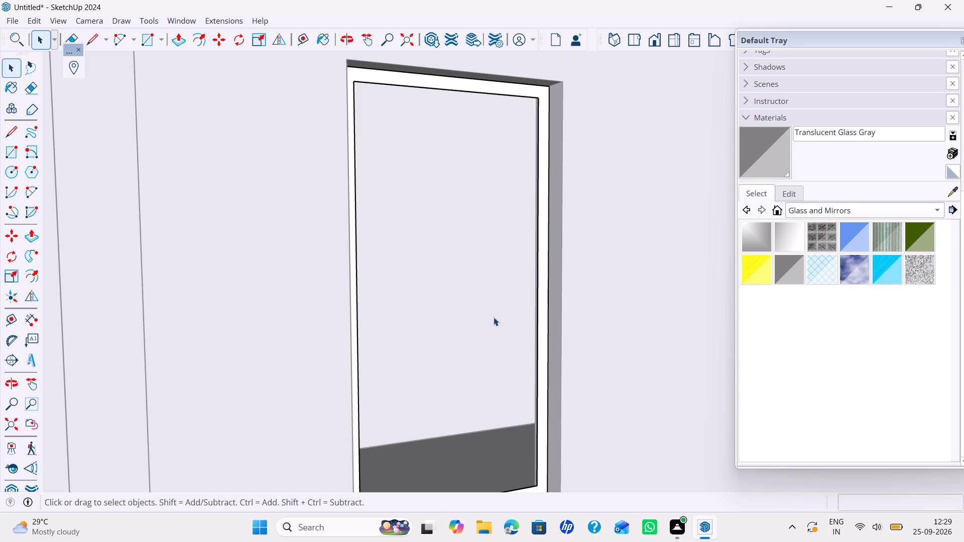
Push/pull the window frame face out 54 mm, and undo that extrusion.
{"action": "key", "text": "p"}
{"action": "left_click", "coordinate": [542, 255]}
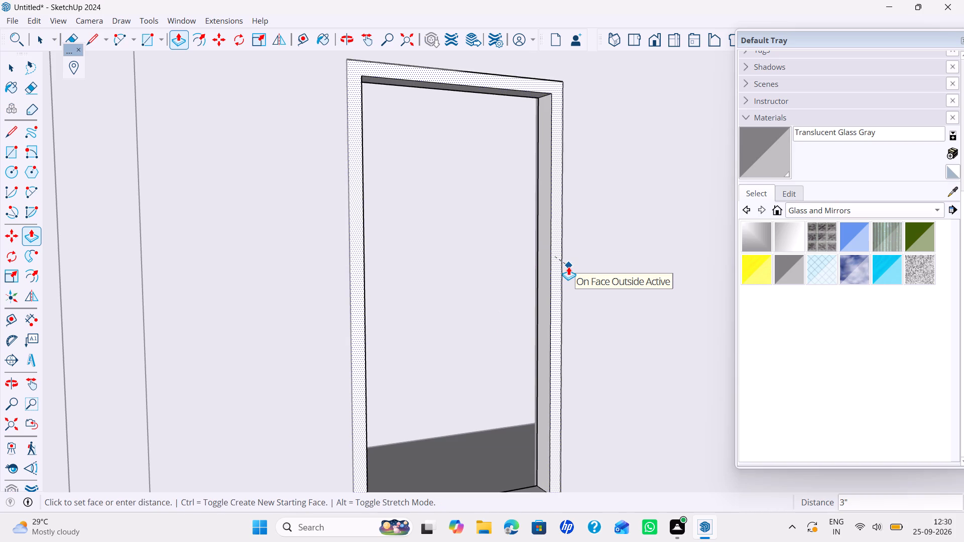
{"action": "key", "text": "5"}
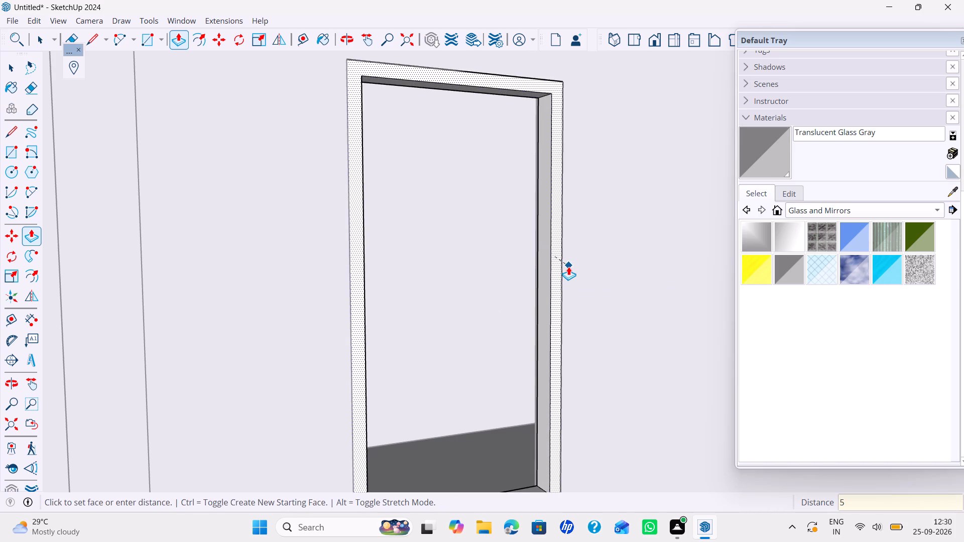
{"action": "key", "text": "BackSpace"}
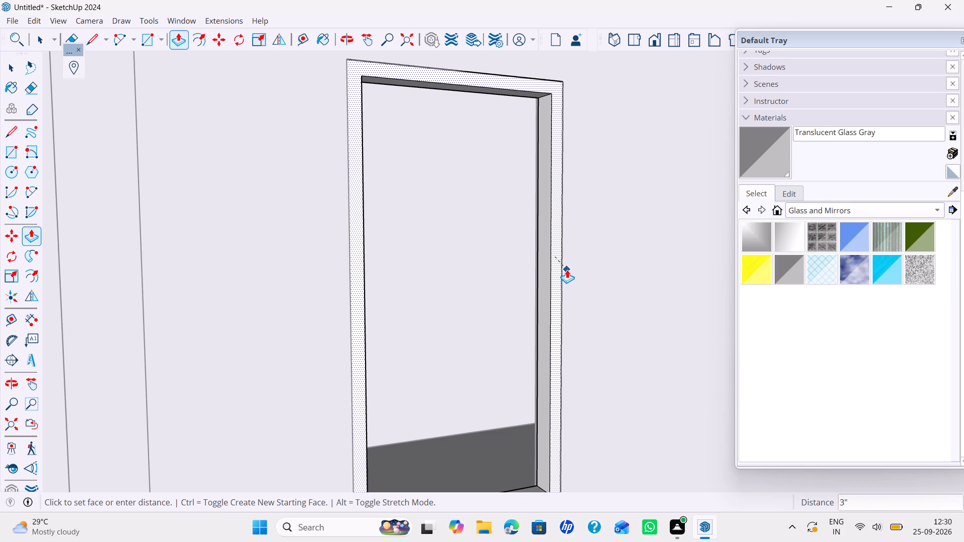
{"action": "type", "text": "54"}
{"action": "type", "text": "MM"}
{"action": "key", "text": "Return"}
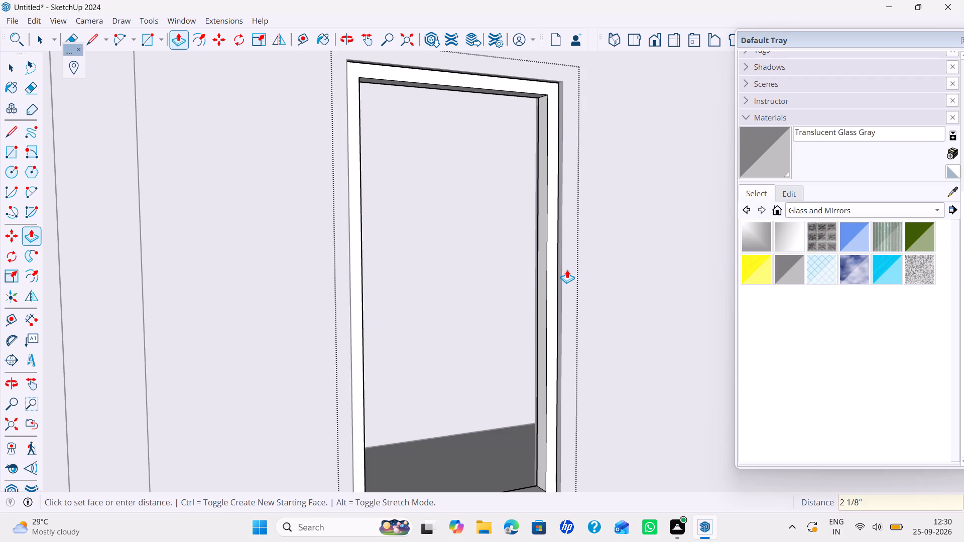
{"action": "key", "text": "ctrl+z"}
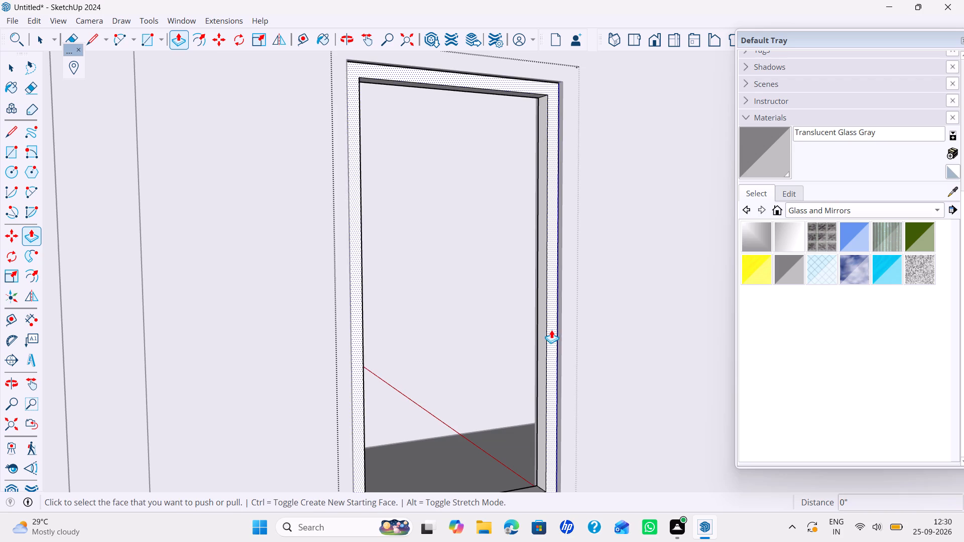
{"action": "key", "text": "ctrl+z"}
Push/pull the window frame face out 50 mm.
{"action": "left_click", "coordinate": [544, 322]}
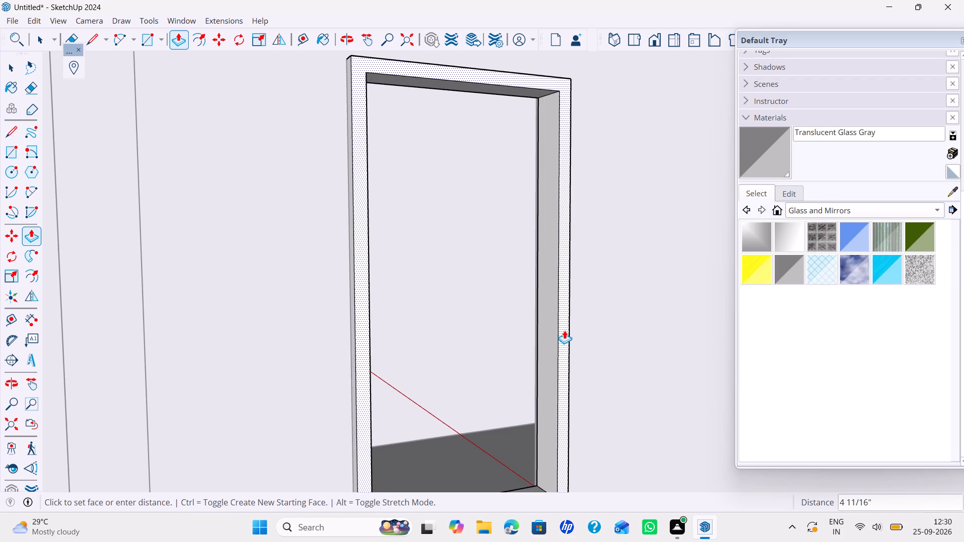
{"action": "type", "text": "50MM"}
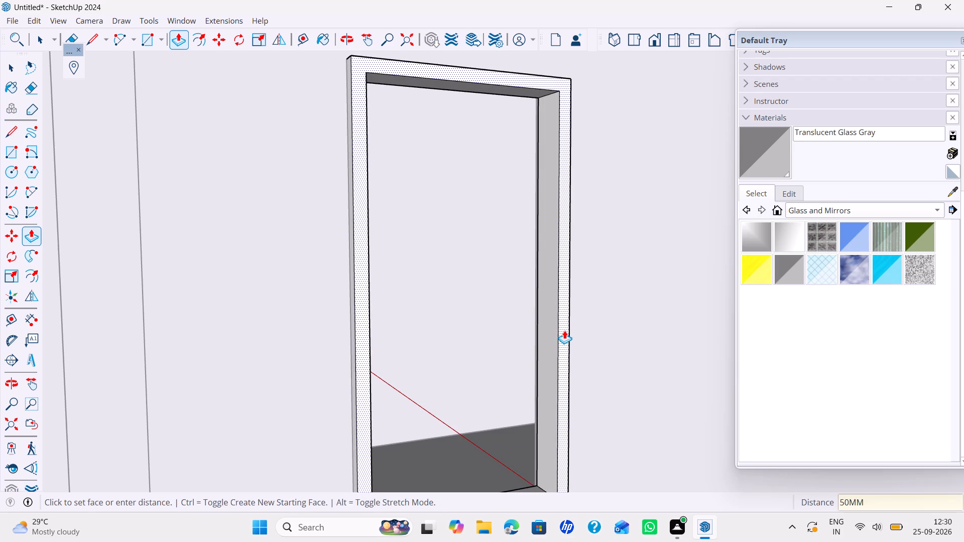
{"action": "key", "text": "Return"}
{"action": "key", "text": "space"}
Create a new empty group inside the window group for the glass pane.
{"action": "right_click", "coordinate": [511, 349]}
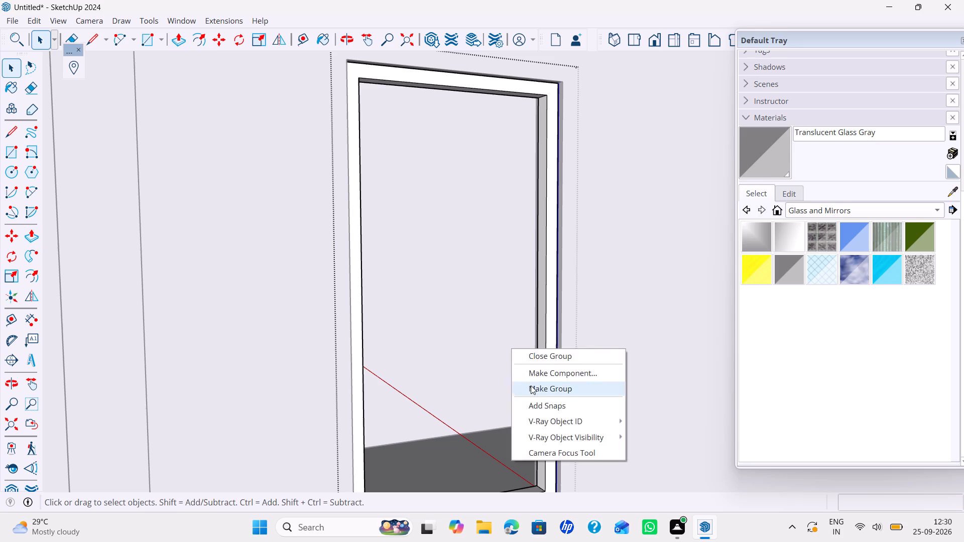
{"action": "left_click", "coordinate": [534, 391]}
Draw the glass rectangle across the frame opening between the depth midpoints of its lower and upper opposite inner corners.
{"action": "key", "text": "r"}
{"action": "scroll", "coordinate": [556, 349], "scroll_direction": "down", "scroll_amount": 2}
{"action": "middle_click_drag", "start_coordinate": [548, 355], "coordinate": [568, 286], "text": "shift"}
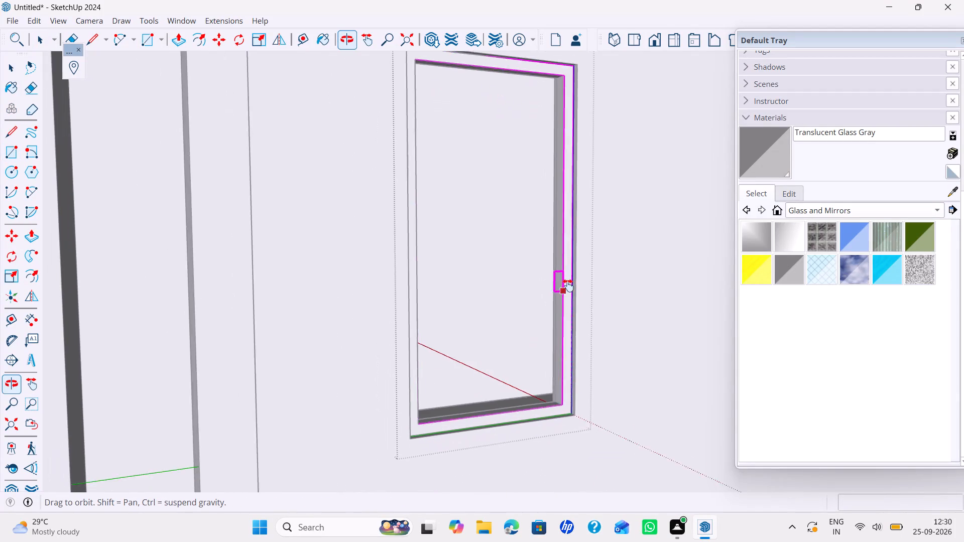
{"action": "middle_click_drag", "start_coordinate": [571, 290], "coordinate": [421, 381]}
{"action": "middle_click_drag", "start_coordinate": [414, 384], "coordinate": [521, 353]}
{"action": "scroll", "coordinate": [461, 385], "scroll_direction": "up", "scroll_amount": 1}
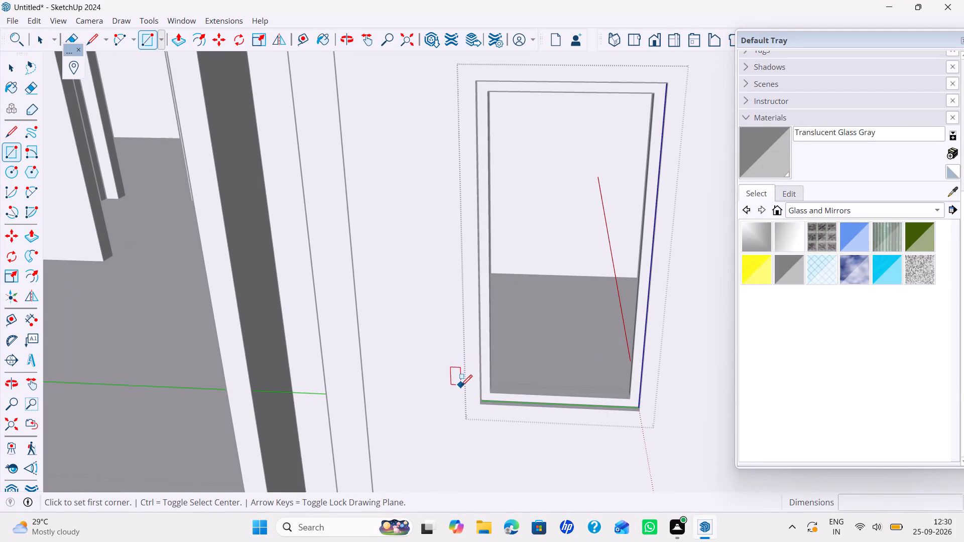
{"action": "scroll", "coordinate": [490, 383], "scroll_direction": "up", "scroll_amount": 1}
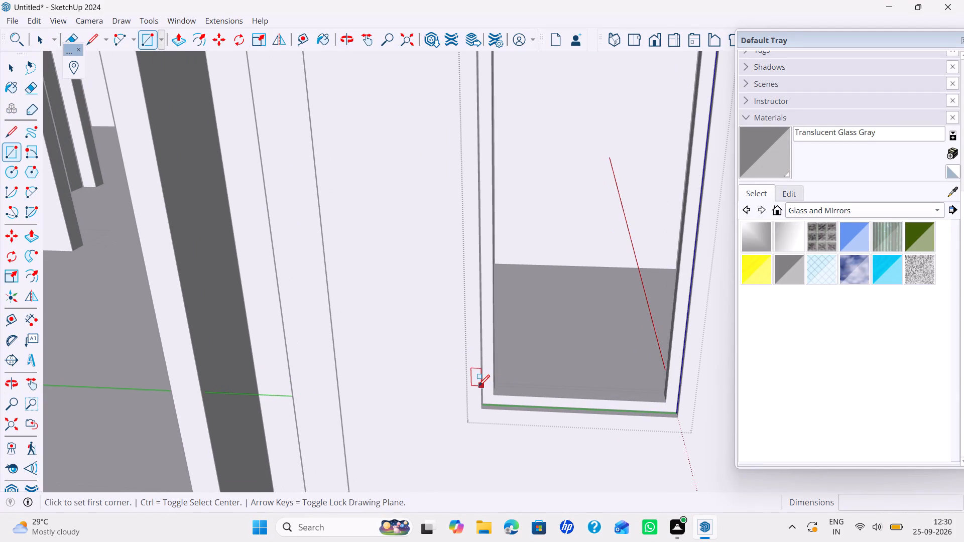
{"action": "scroll", "coordinate": [549, 366], "scroll_direction": "down", "scroll_amount": 1}
{"action": "middle_click_drag", "start_coordinate": [547, 366], "coordinate": [465, 367]}
{"action": "middle_click_drag", "start_coordinate": [445, 360], "coordinate": [450, 360]}
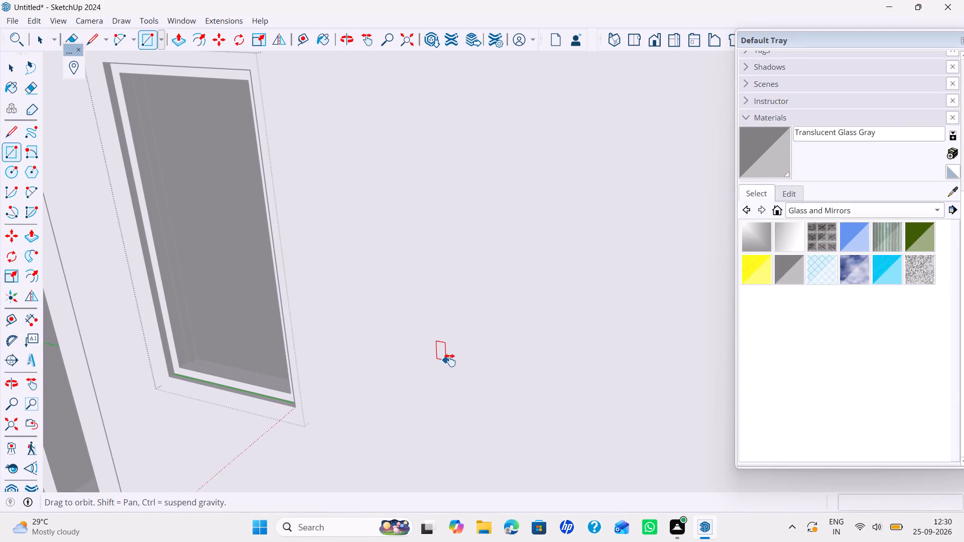
{"action": "middle_click_drag", "start_coordinate": [450, 360], "coordinate": [618, 345]}
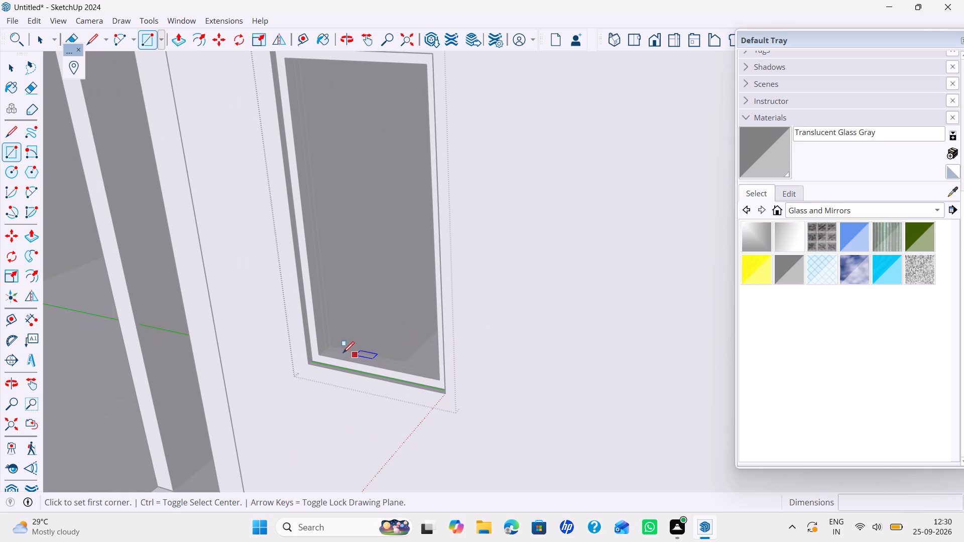
{"action": "scroll", "coordinate": [332, 352], "scroll_direction": "up", "scroll_amount": 11}
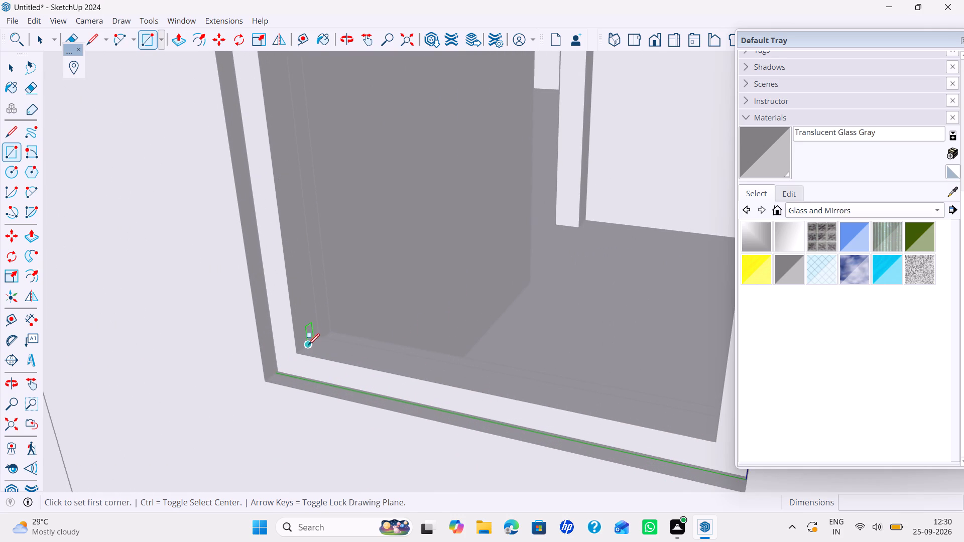
{"action": "left_click", "coordinate": [310, 346]}
{"action": "scroll", "coordinate": [433, 253], "scroll_direction": "down", "scroll_amount": 8}
{"action": "middle_click_drag", "start_coordinate": [437, 265], "coordinate": [455, 370], "text": "shift"}
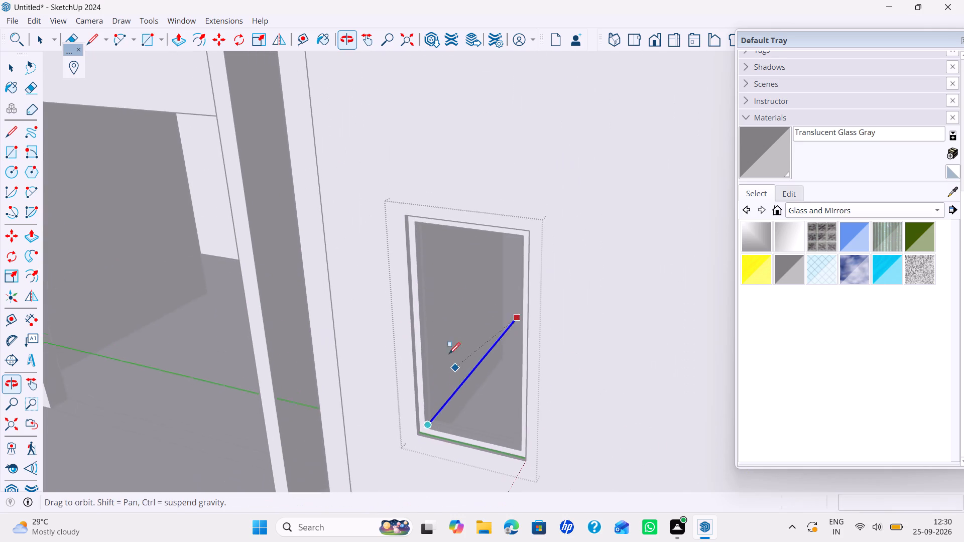
{"action": "middle_click_drag", "start_coordinate": [448, 336], "coordinate": [351, 386]}
{"action": "middle_click_drag", "start_coordinate": [408, 341], "coordinate": [464, 319]}
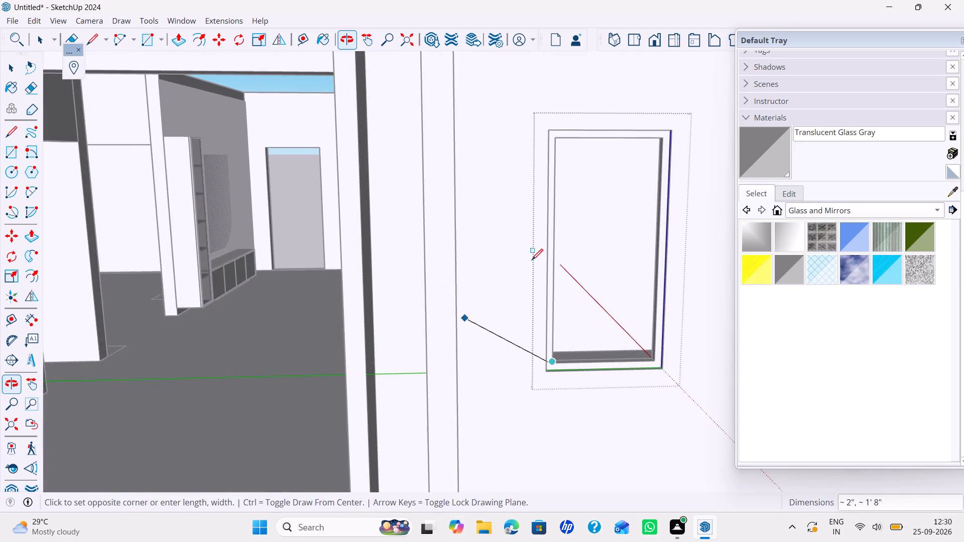
{"action": "scroll", "coordinate": [577, 223], "scroll_direction": "up", "scroll_amount": 1, "text": "shift"}
{"action": "middle_click_drag", "start_coordinate": [577, 223], "coordinate": [480, 303], "text": "shift"}
{"action": "middle_click_drag", "start_coordinate": [504, 275], "coordinate": [589, 190]}
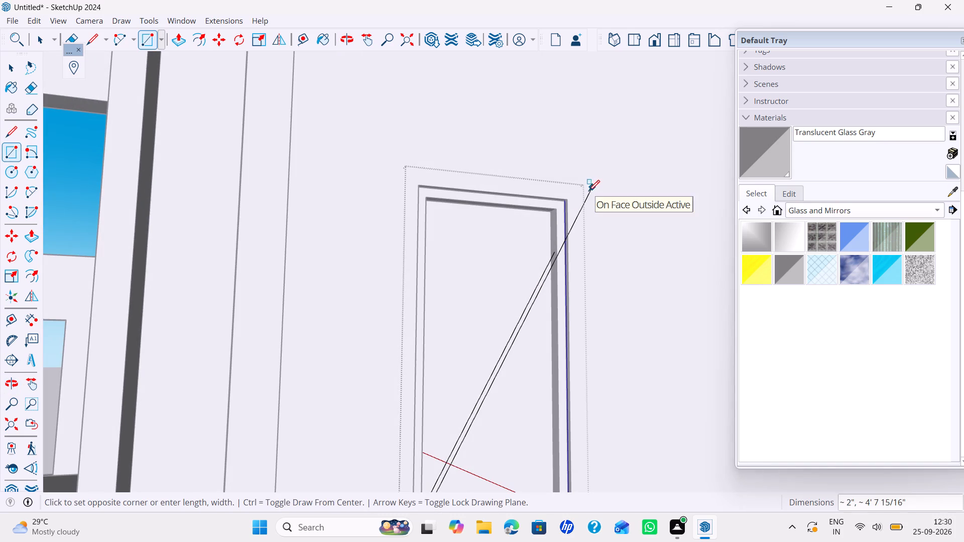
{"action": "scroll", "coordinate": [553, 220], "scroll_direction": "up", "scroll_amount": 15}
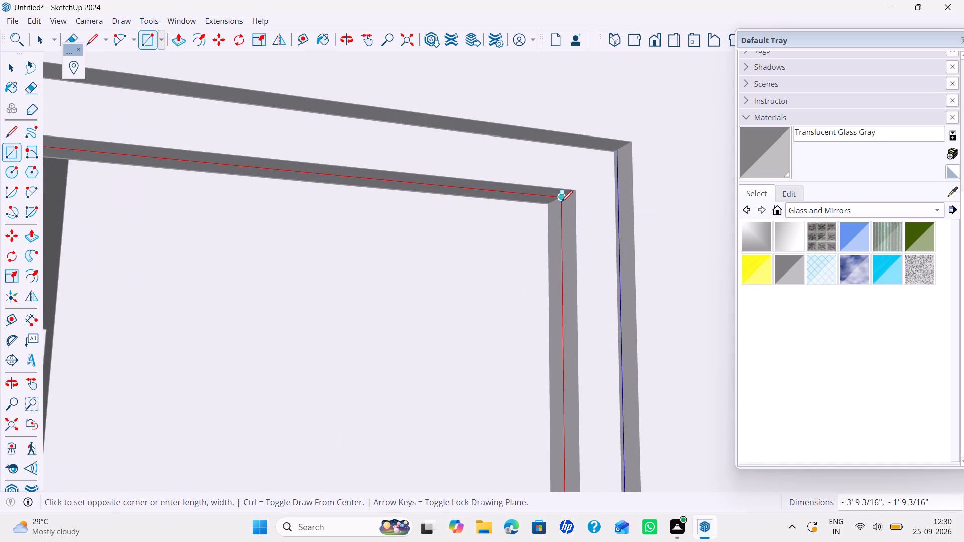
{"action": "left_click", "coordinate": [561, 202]}
{"action": "key", "text": "space"}
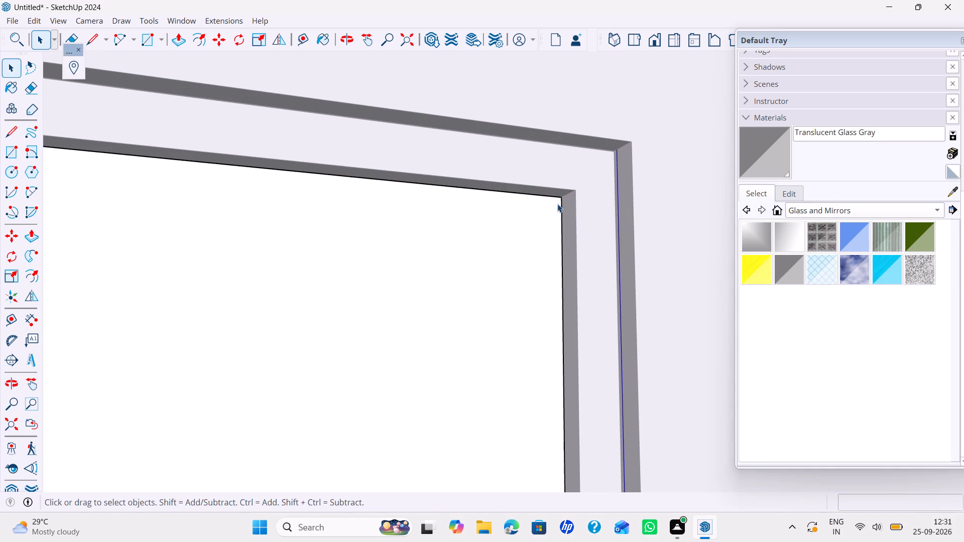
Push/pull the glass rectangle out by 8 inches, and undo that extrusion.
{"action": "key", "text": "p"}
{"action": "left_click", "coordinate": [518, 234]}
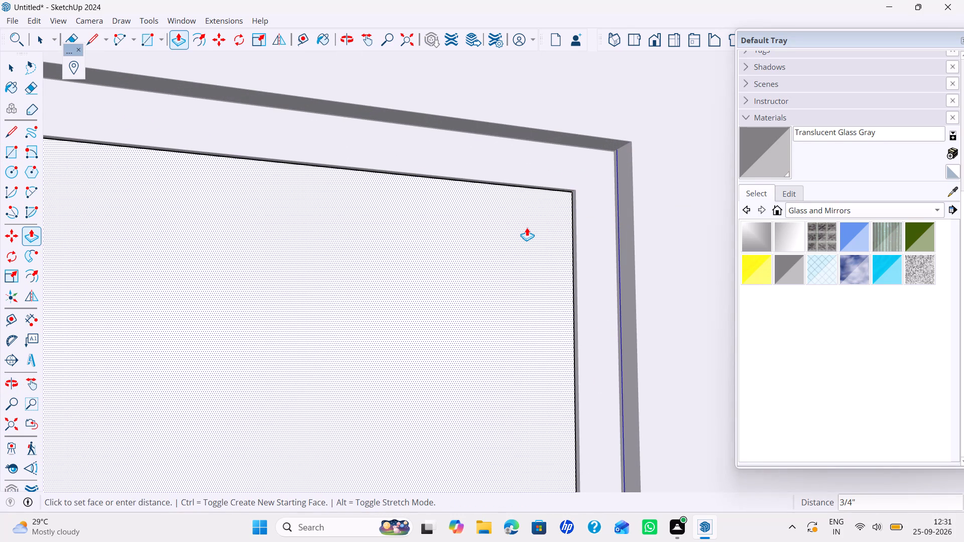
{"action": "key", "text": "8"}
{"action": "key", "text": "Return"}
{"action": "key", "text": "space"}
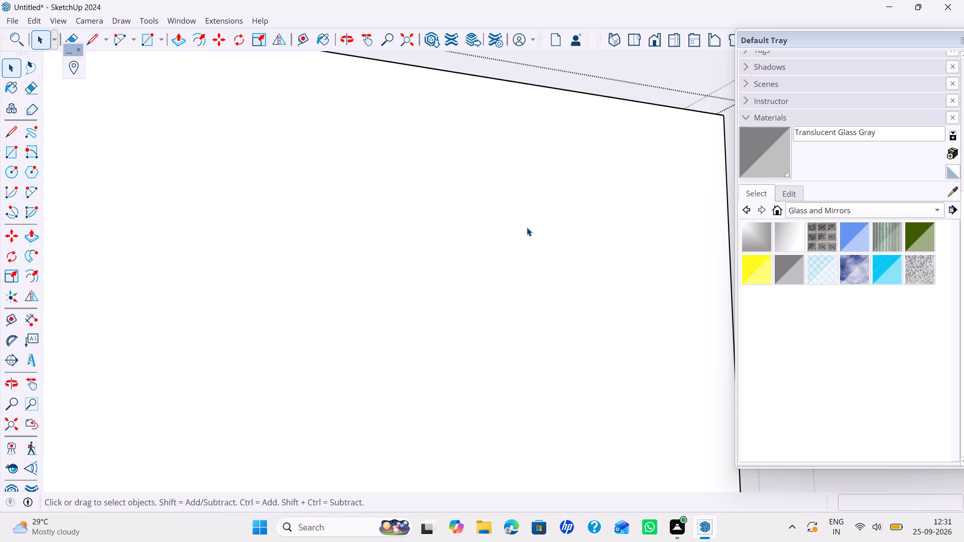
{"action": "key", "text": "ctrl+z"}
Push/pull the glass rectangle out 8 mm to give the pane its thickness.
{"action": "key", "text": "p"}
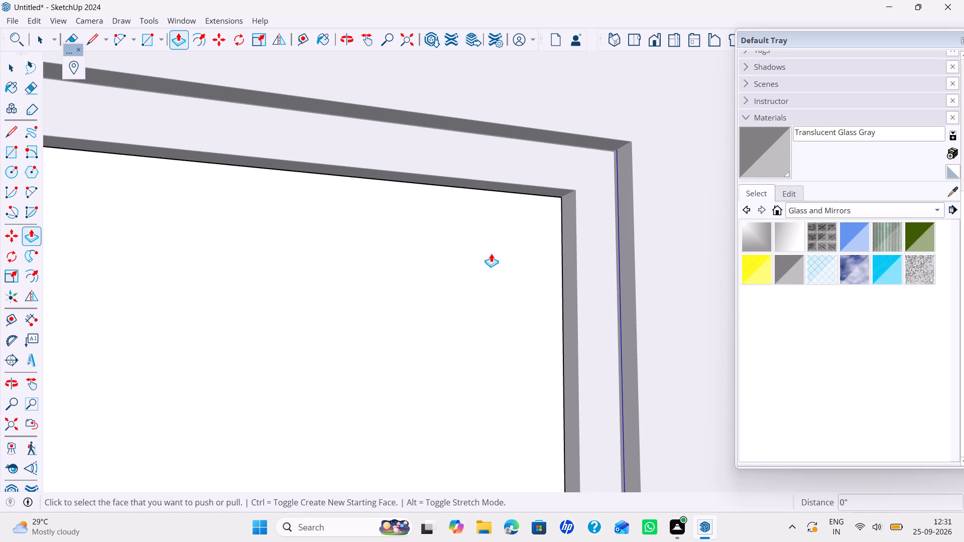
{"action": "left_click", "coordinate": [491, 253]}
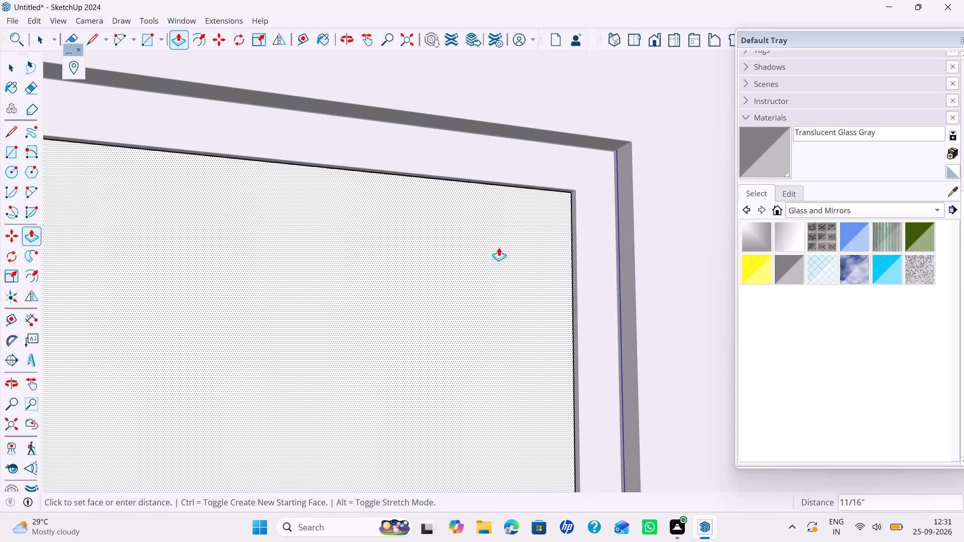
{"action": "key", "text": "8"}
{"action": "type", "text": "MM"}
{"action": "key", "text": "Return"}
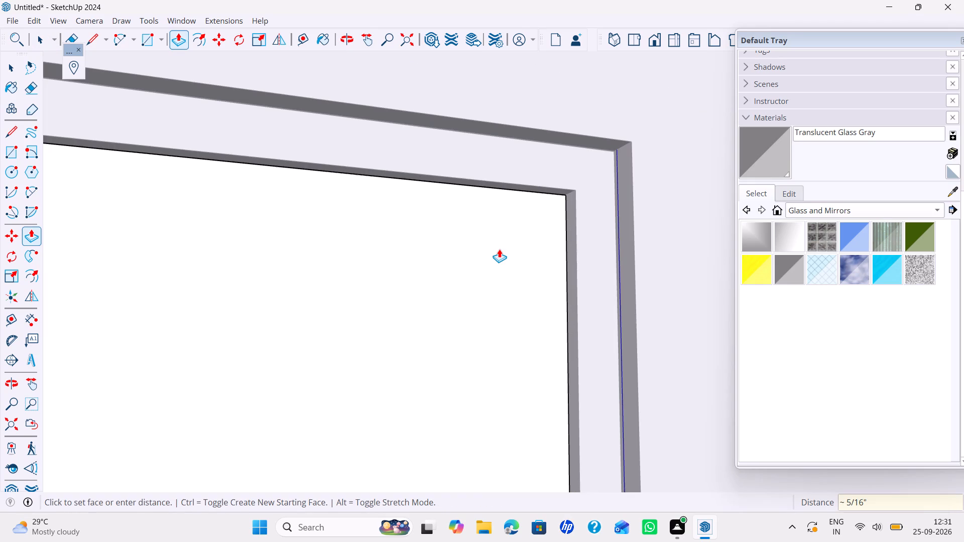
{"action": "key", "text": "space"}
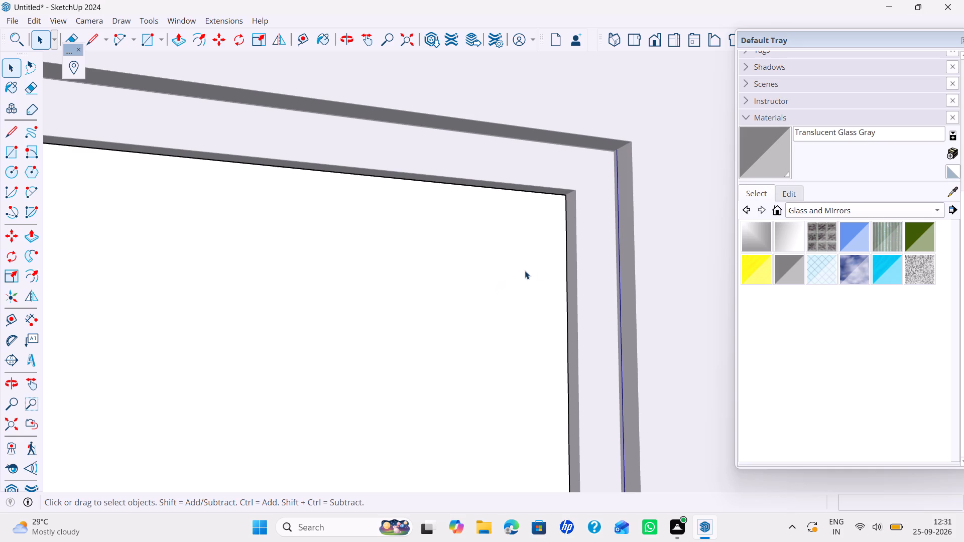
Paint the front face of the glass pane with Translucent Glass Gray, and leave the pane's group.
{"action": "left_click", "coordinate": [755, 142]}
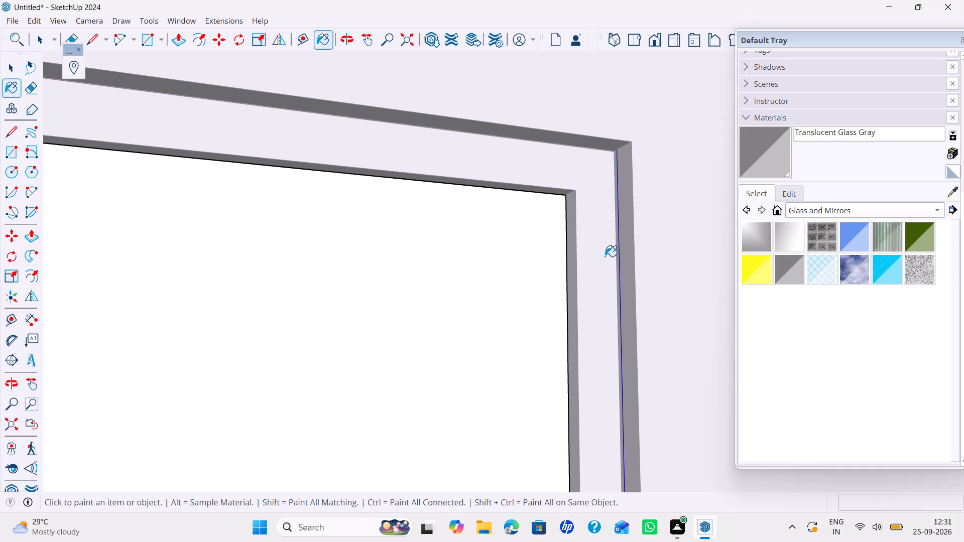
{"action": "left_click", "coordinate": [426, 346]}
{"action": "key", "text": "space"}
{"action": "left_click", "coordinate": [664, 280]}
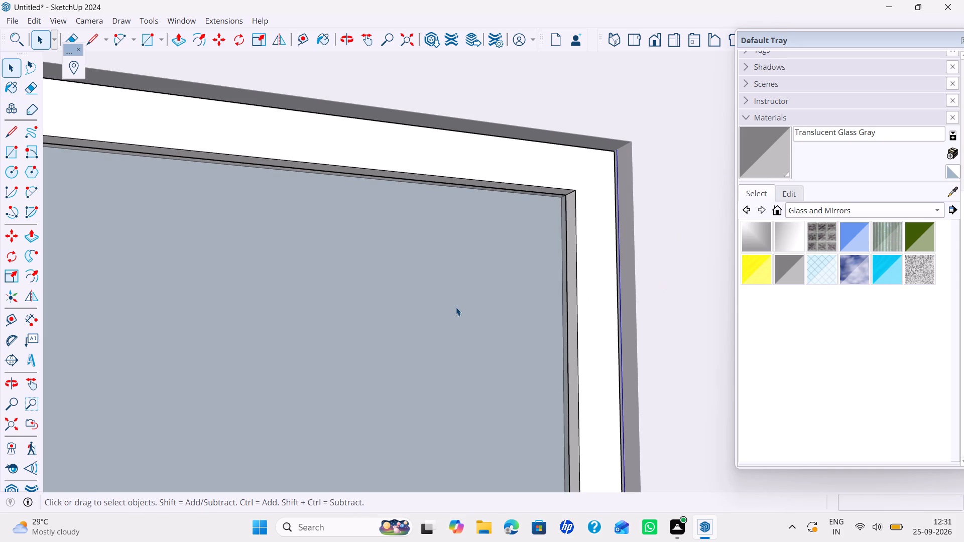
{"action": "key", "text": "ctrl+z"}
{"action": "left_click", "coordinate": [457, 294]}
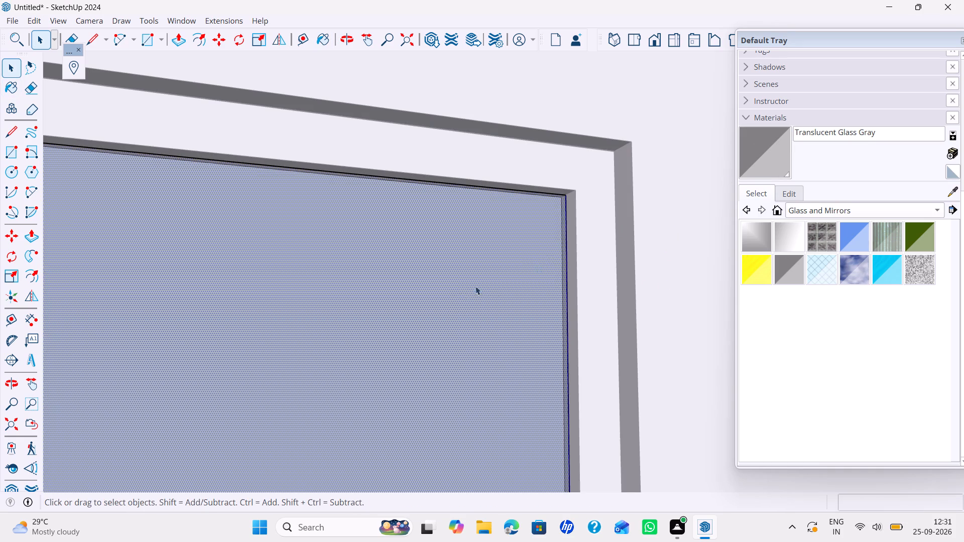
{"action": "left_click", "coordinate": [633, 219]}
Apply Translucent Glass Gray to the whole glass pane group.
{"action": "left_click", "coordinate": [494, 252]}
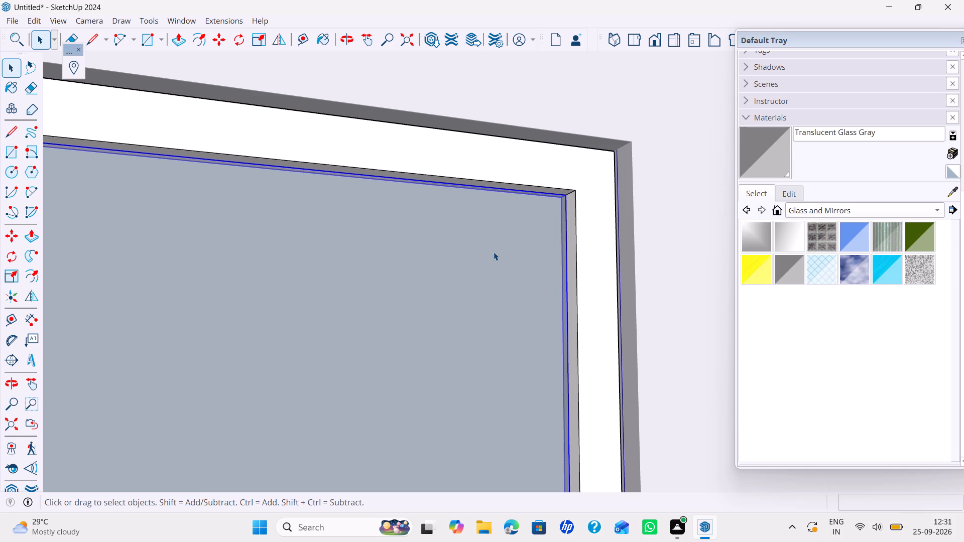
{"action": "left_click", "coordinate": [747, 152]}
{"action": "left_click", "coordinate": [404, 308]}
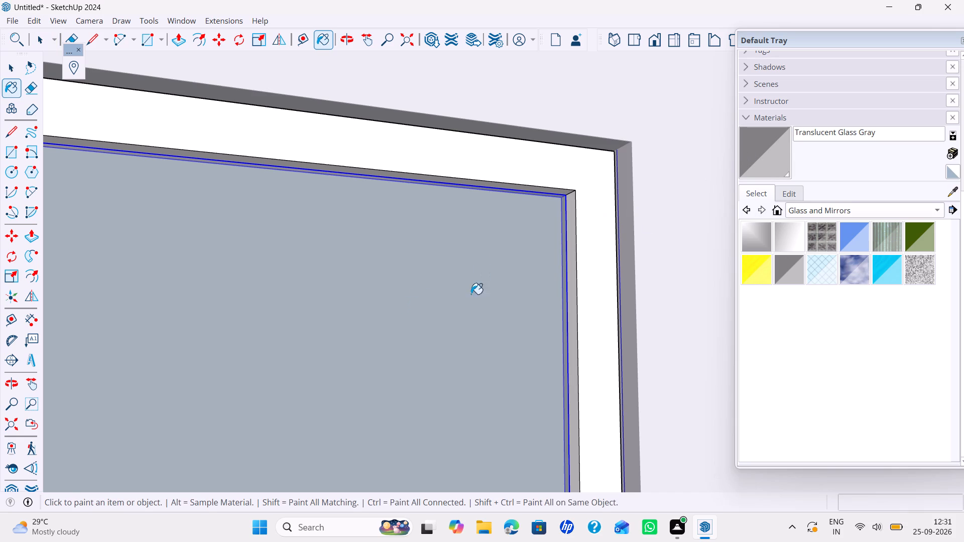
{"action": "key", "text": "space"}
{"action": "left_click", "coordinate": [707, 131]}
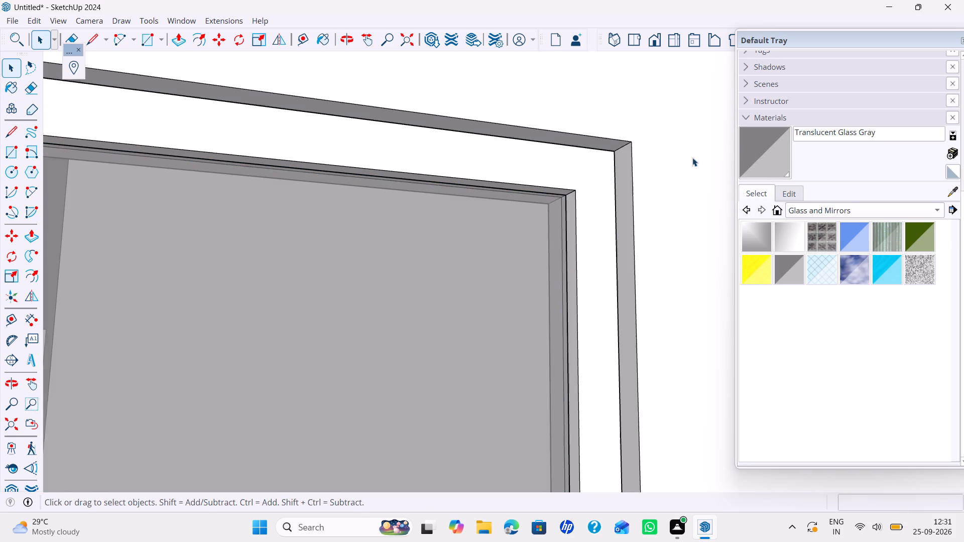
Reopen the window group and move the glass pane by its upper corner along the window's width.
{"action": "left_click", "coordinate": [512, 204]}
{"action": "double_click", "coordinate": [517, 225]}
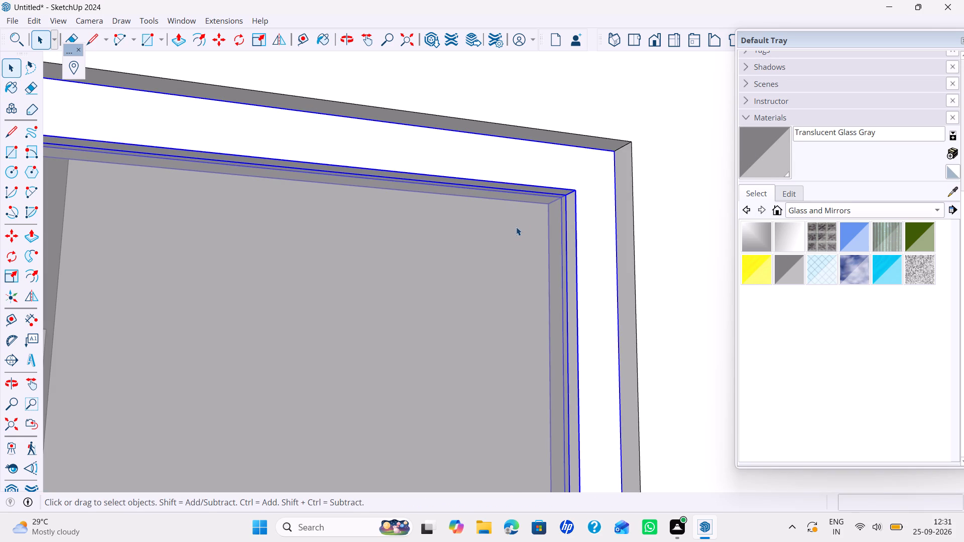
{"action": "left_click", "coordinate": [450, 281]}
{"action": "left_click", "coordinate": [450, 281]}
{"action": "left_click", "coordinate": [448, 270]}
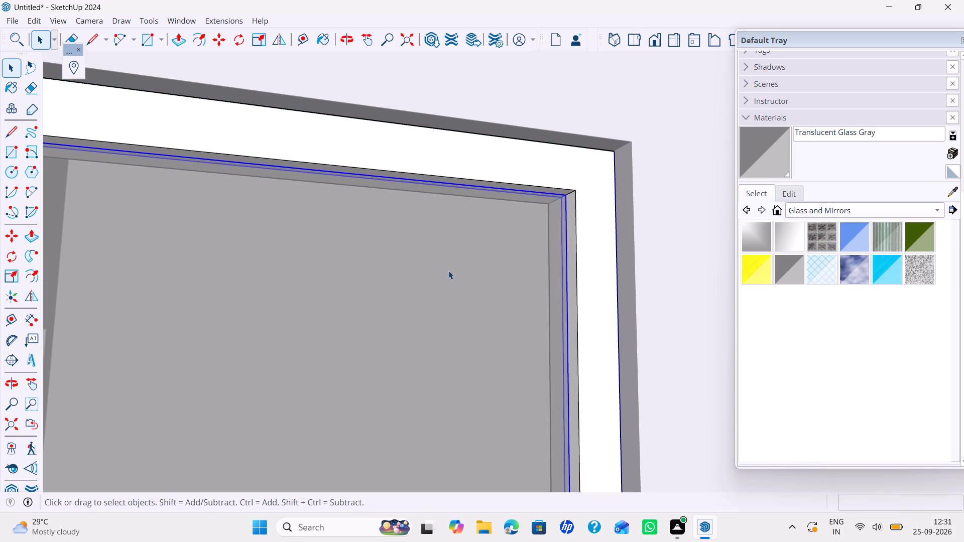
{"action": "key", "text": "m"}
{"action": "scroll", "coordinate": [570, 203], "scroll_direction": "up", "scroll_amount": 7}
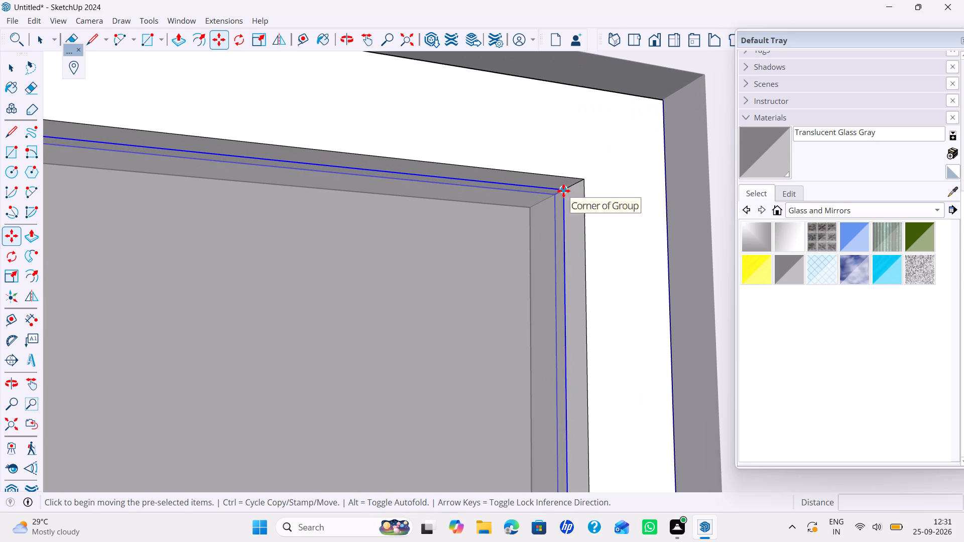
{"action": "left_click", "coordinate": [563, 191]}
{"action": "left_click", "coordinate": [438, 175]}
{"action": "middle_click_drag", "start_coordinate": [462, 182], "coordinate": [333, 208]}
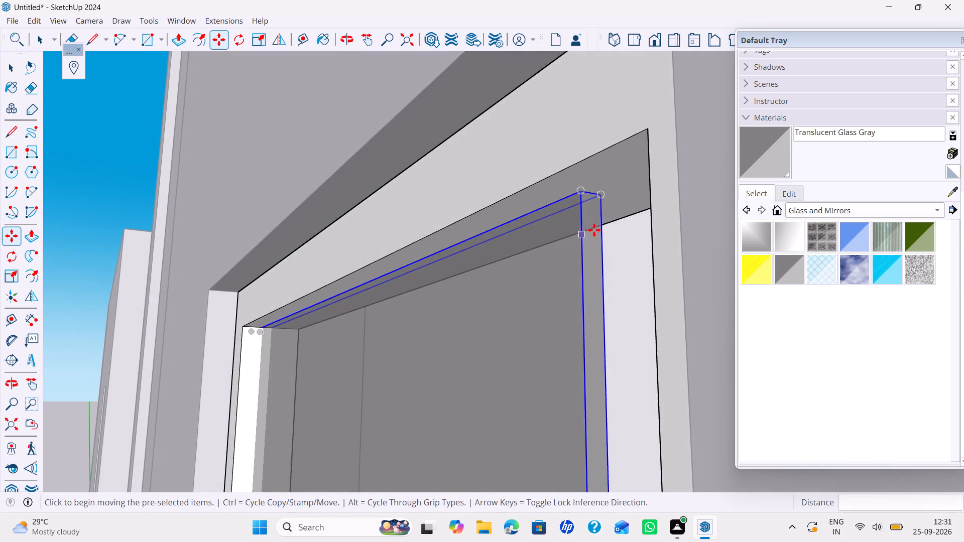
Move the glass pane 2 inches along the green axis so its side meets the frame's inner edge.
{"action": "scroll", "coordinate": [594, 230], "scroll_direction": "up", "scroll_amount": 3}
{"action": "left_click", "coordinate": [592, 179]}
{"action": "middle_click_drag", "start_coordinate": [592, 179], "coordinate": [751, 175]}
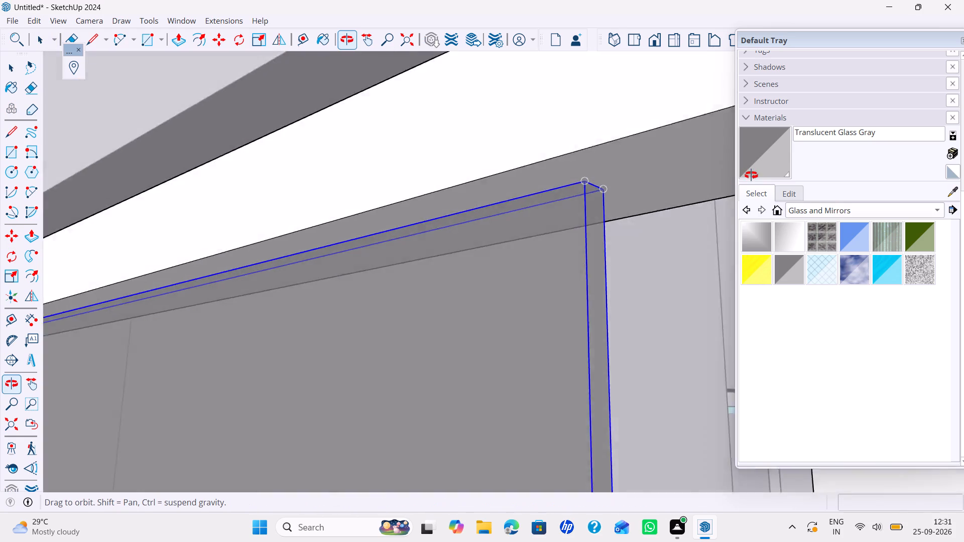
{"action": "middle_click_drag", "start_coordinate": [751, 175], "coordinate": [542, 211]}
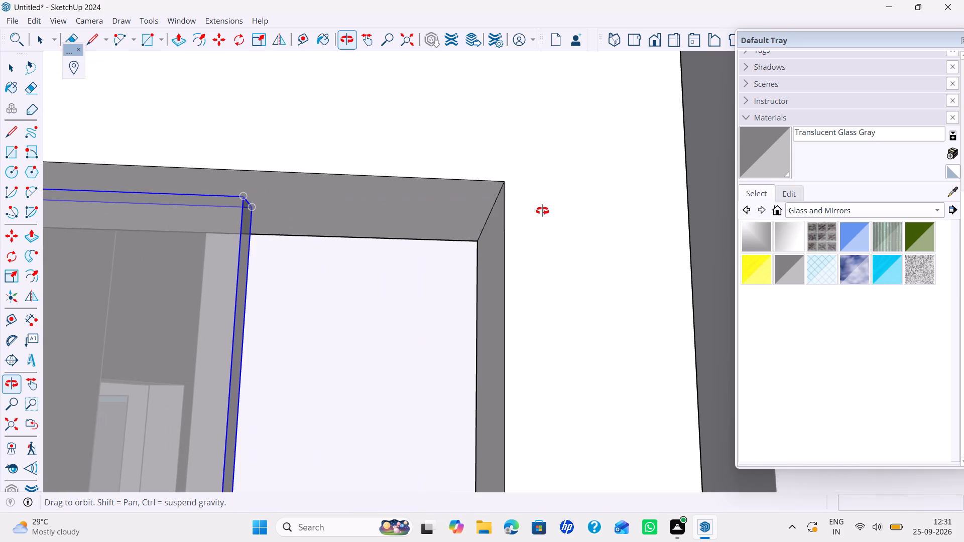
{"action": "middle_click_drag", "start_coordinate": [542, 211], "coordinate": [801, 217]}
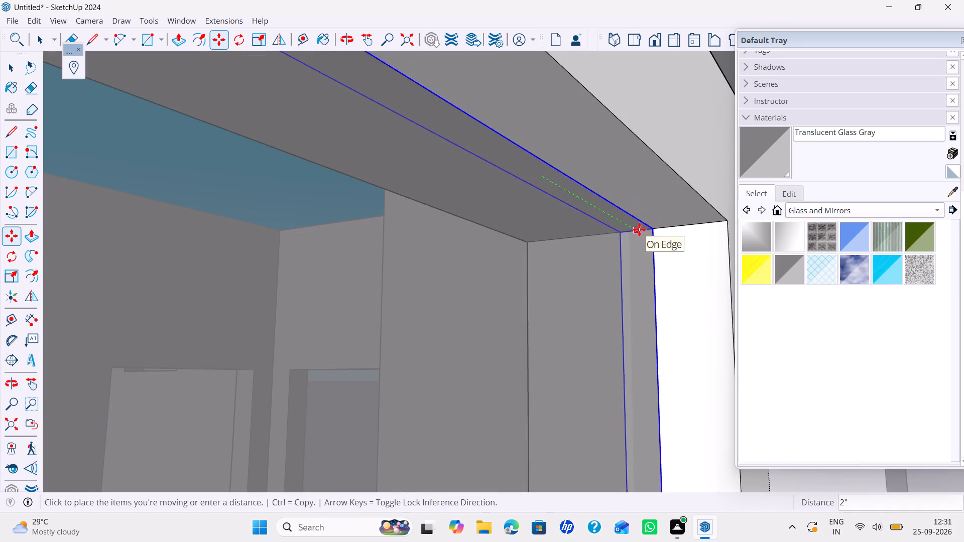
{"action": "left_click", "coordinate": [638, 231]}
{"action": "middle_click_drag", "start_coordinate": [644, 223], "coordinate": [443, 413]}
{"action": "key", "text": "space"}
Examine the glazed window in the exterior wall in relation to the whole house model.
{"action": "scroll", "coordinate": [449, 382], "scroll_direction": "down", "scroll_amount": 5}
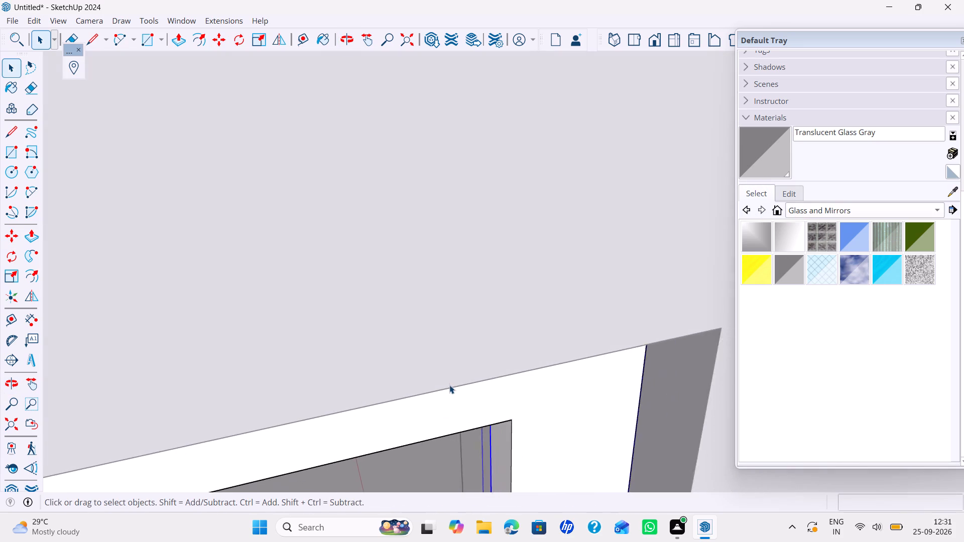
{"action": "scroll", "coordinate": [449, 385], "scroll_direction": "down", "scroll_amount": 2}
{"action": "scroll", "coordinate": [450, 388], "scroll_direction": "down", "scroll_amount": 4, "text": "shift"}
{"action": "middle_click_drag", "start_coordinate": [450, 389], "coordinate": [526, 283], "text": "shift"}
{"action": "middle_click_drag", "start_coordinate": [524, 325], "coordinate": [477, 359]}
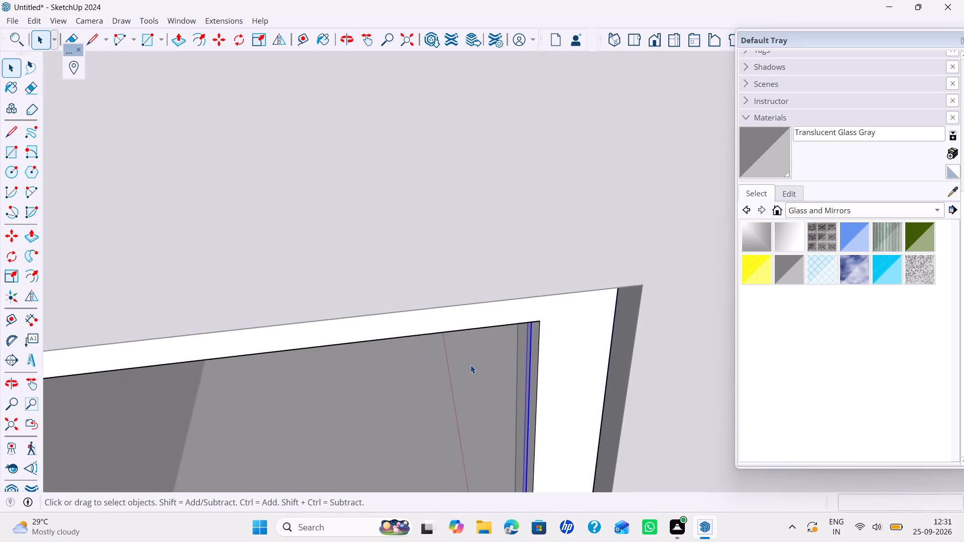
{"action": "scroll", "coordinate": [469, 367], "scroll_direction": "down", "scroll_amount": 3}
{"action": "middle_click_drag", "start_coordinate": [465, 374], "coordinate": [399, 400]}
{"action": "middle_click_drag", "start_coordinate": [409, 402], "coordinate": [494, 394], "text": "shift"}
{"action": "scroll", "coordinate": [495, 393], "scroll_direction": "down", "scroll_amount": 3}
{"action": "middle_click_drag", "start_coordinate": [494, 393], "coordinate": [487, 393]}
{"action": "scroll", "coordinate": [487, 389], "scroll_direction": "down", "scroll_amount": 2}
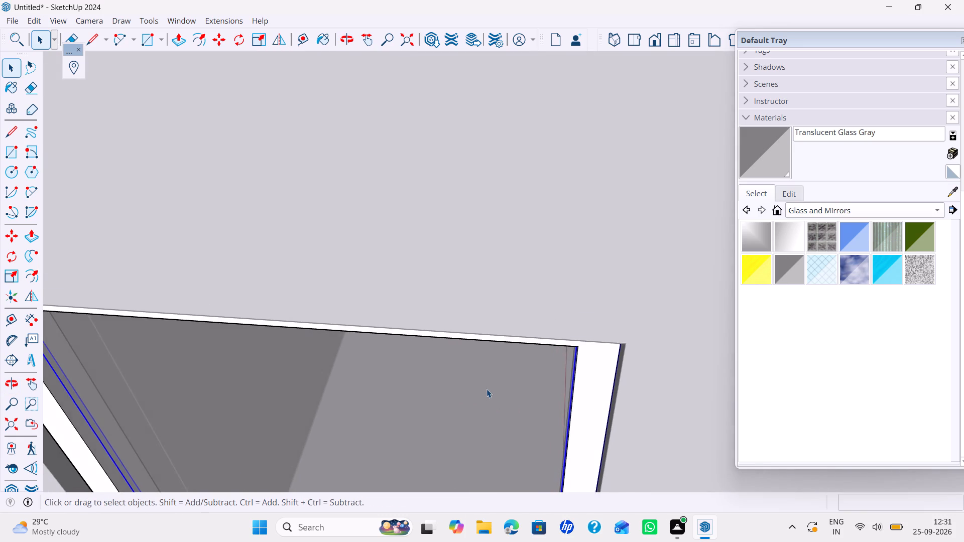
{"action": "scroll", "coordinate": [487, 389], "scroll_direction": "down", "scroll_amount": 5}
{"action": "scroll", "coordinate": [487, 388], "scroll_direction": "down", "scroll_amount": 20}
{"action": "scroll", "coordinate": [487, 388], "scroll_direction": "down", "scroll_amount": 1}
{"action": "middle_click_drag", "start_coordinate": [490, 396], "coordinate": [524, 337], "text": "shift"}
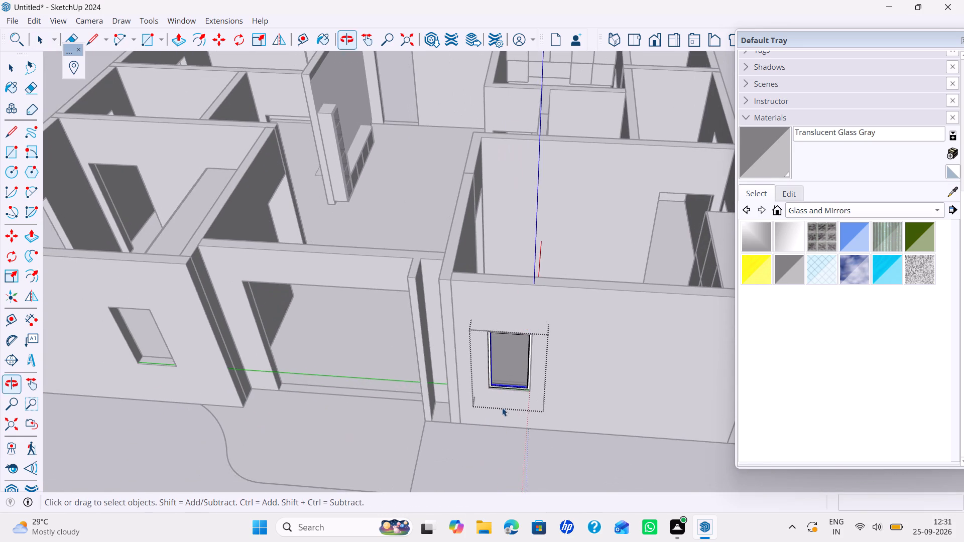
Close the window group and copy the glazed window 17' 8" into the matching opening in the exterior wall across the entrance.
{"action": "left_click", "coordinate": [502, 444]}
{"action": "scroll", "coordinate": [508, 369], "scroll_direction": "up", "scroll_amount": 3}
{"action": "scroll", "coordinate": [509, 367], "scroll_direction": "down", "scroll_amount": 1}
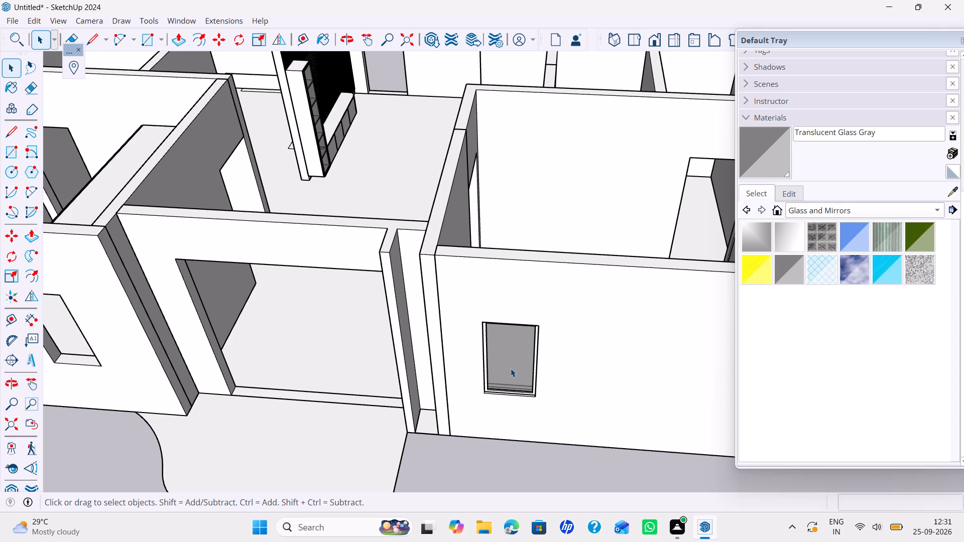
{"action": "scroll", "coordinate": [511, 369], "scroll_direction": "up", "scroll_amount": 1}
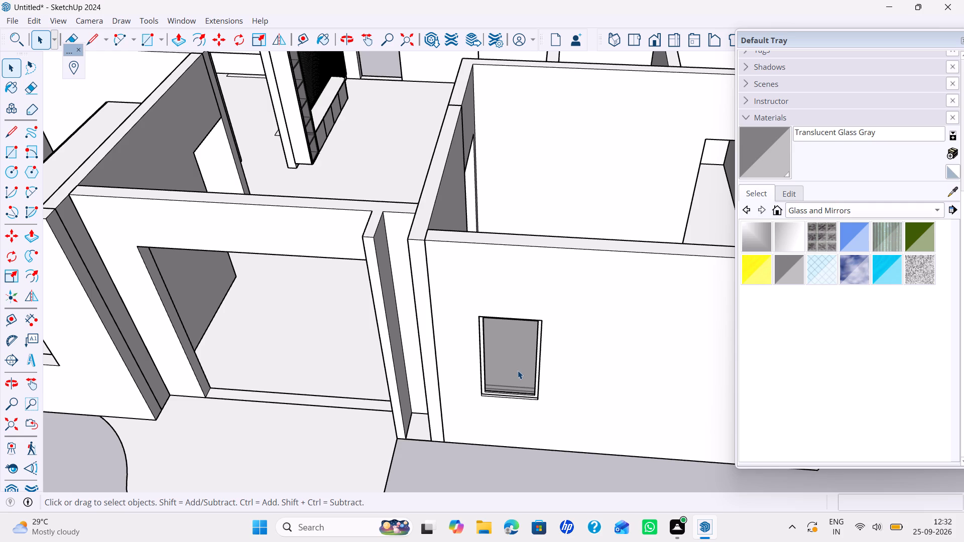
{"action": "left_click", "coordinate": [518, 370]}
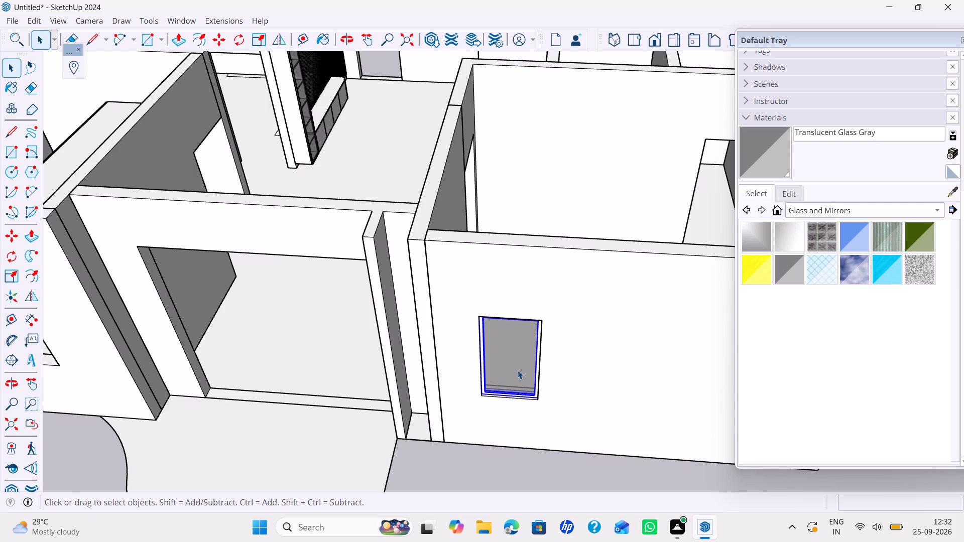
{"action": "key", "text": "m"}
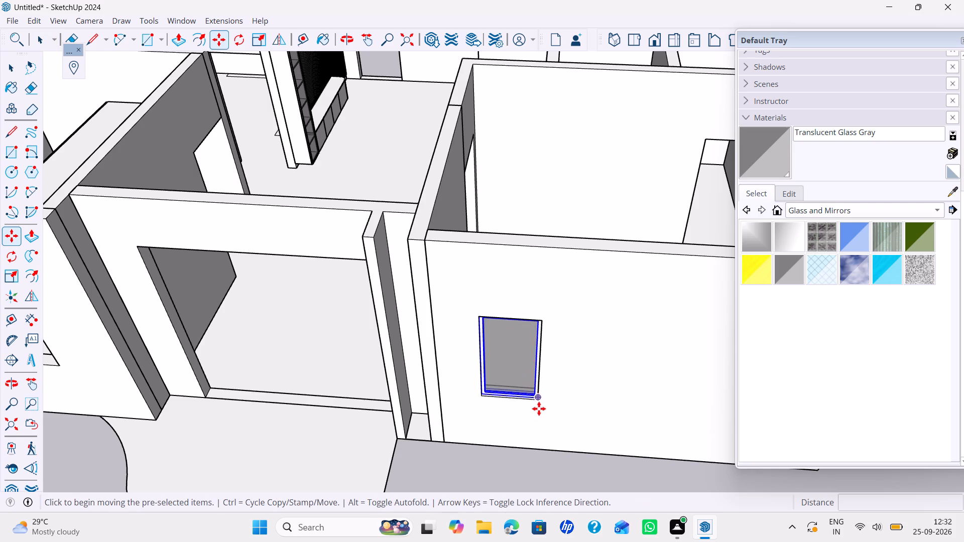
{"action": "scroll", "coordinate": [539, 414], "scroll_direction": "up", "scroll_amount": 4}
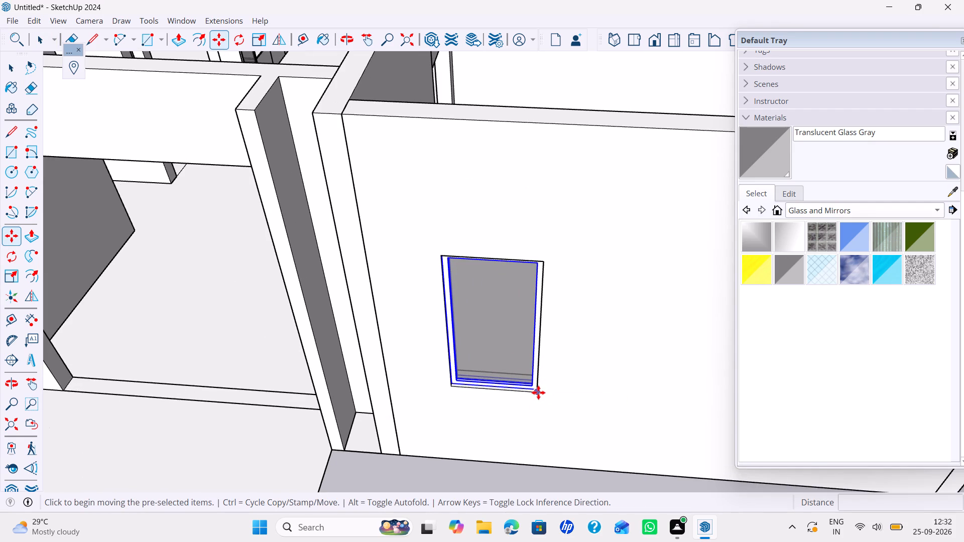
{"action": "left_click", "coordinate": [538, 394]}
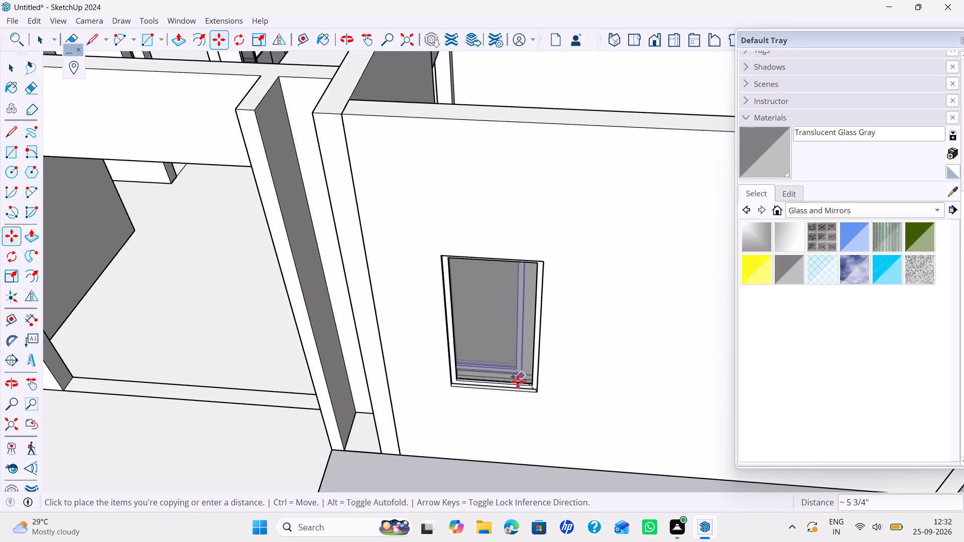
{"action": "scroll", "coordinate": [515, 382], "scroll_direction": "down", "scroll_amount": 5}
{"action": "middle_click_drag", "start_coordinate": [494, 398], "coordinate": [792, 407], "text": "shift"}
{"action": "middle_click_drag", "start_coordinate": [443, 406], "coordinate": [552, 432]}
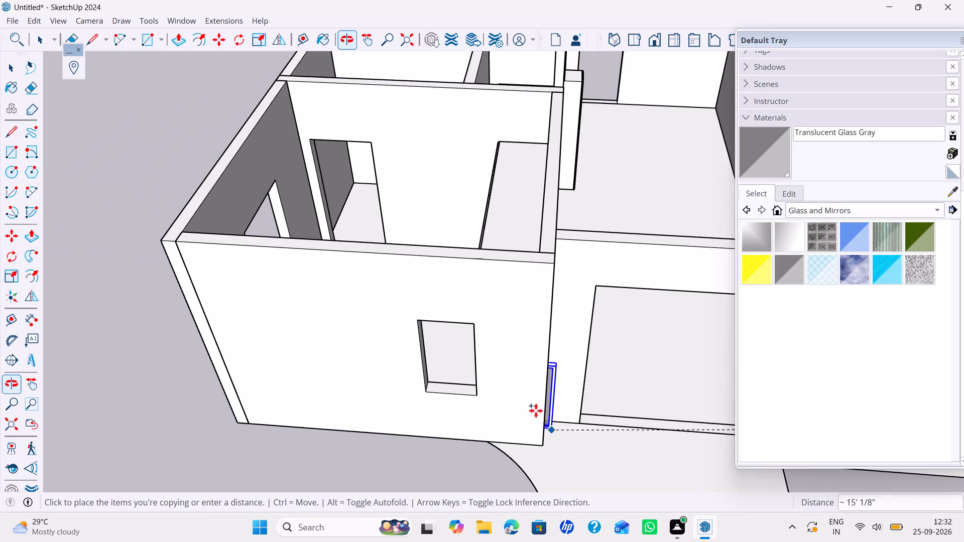
{"action": "scroll", "coordinate": [475, 388], "scroll_direction": "up", "scroll_amount": 4}
{"action": "left_click", "coordinate": [481, 401]}
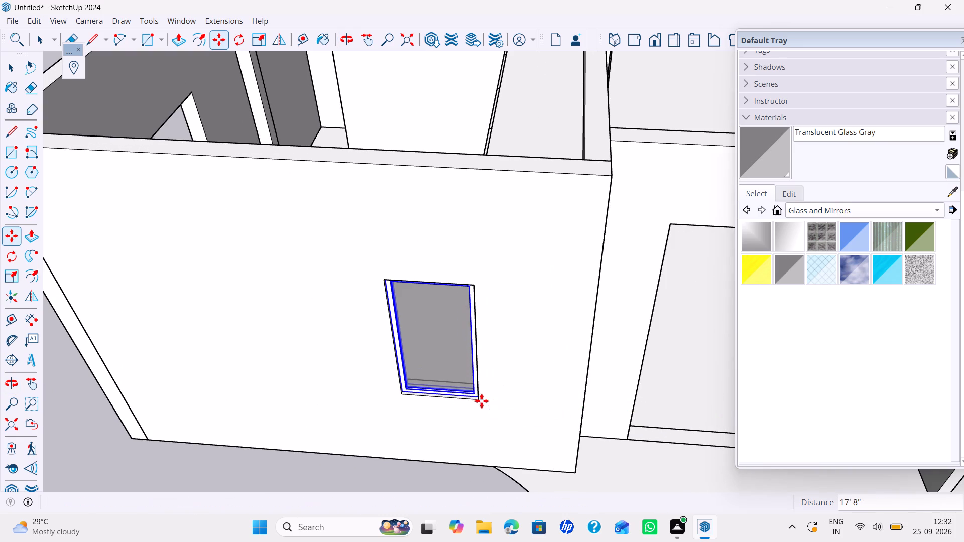
{"action": "key", "text": "space"}
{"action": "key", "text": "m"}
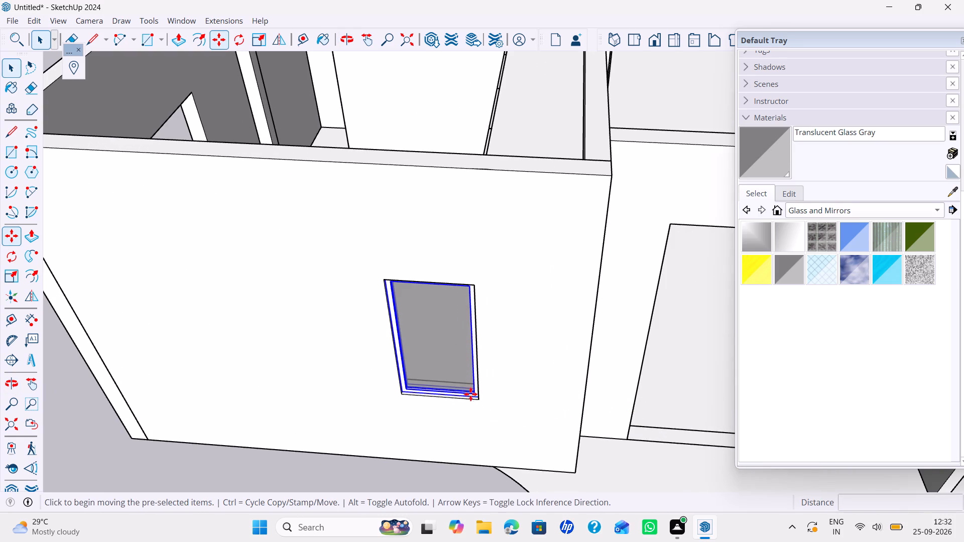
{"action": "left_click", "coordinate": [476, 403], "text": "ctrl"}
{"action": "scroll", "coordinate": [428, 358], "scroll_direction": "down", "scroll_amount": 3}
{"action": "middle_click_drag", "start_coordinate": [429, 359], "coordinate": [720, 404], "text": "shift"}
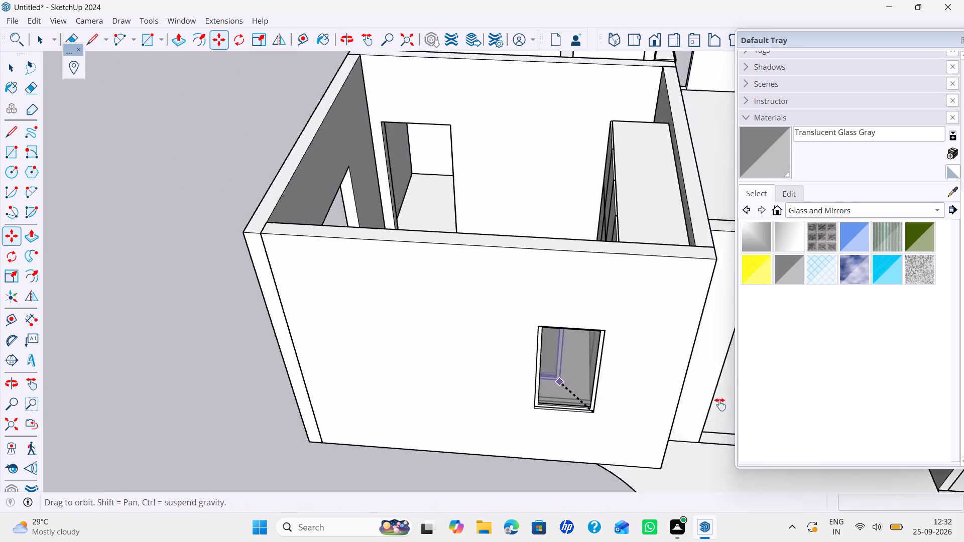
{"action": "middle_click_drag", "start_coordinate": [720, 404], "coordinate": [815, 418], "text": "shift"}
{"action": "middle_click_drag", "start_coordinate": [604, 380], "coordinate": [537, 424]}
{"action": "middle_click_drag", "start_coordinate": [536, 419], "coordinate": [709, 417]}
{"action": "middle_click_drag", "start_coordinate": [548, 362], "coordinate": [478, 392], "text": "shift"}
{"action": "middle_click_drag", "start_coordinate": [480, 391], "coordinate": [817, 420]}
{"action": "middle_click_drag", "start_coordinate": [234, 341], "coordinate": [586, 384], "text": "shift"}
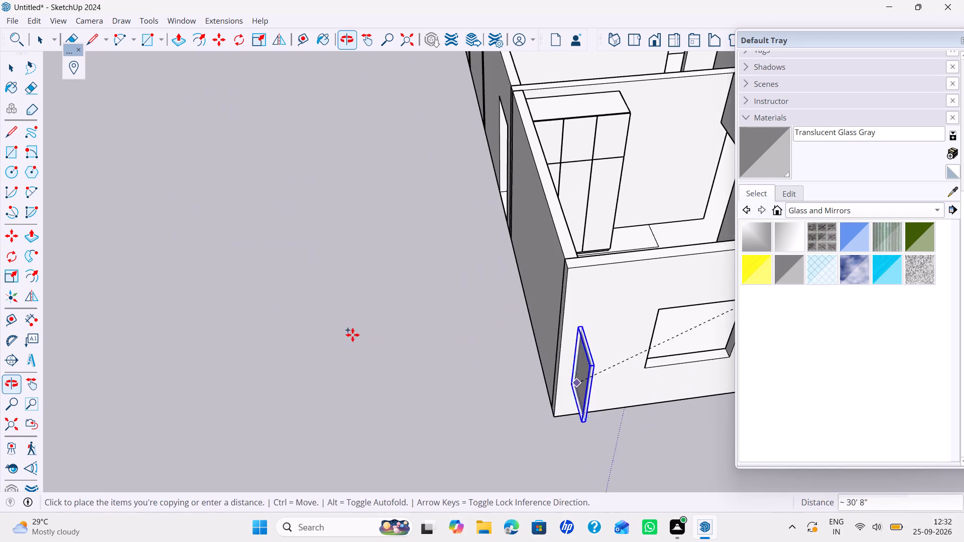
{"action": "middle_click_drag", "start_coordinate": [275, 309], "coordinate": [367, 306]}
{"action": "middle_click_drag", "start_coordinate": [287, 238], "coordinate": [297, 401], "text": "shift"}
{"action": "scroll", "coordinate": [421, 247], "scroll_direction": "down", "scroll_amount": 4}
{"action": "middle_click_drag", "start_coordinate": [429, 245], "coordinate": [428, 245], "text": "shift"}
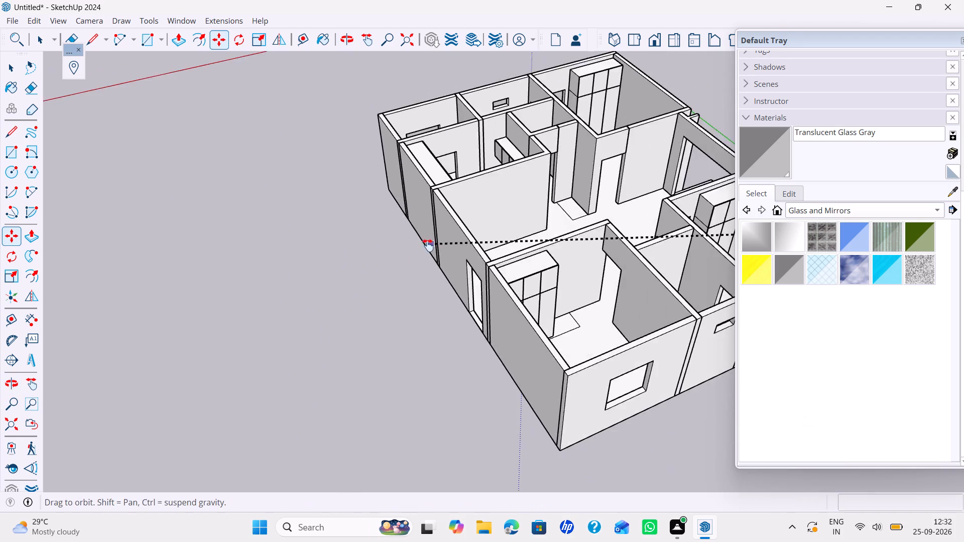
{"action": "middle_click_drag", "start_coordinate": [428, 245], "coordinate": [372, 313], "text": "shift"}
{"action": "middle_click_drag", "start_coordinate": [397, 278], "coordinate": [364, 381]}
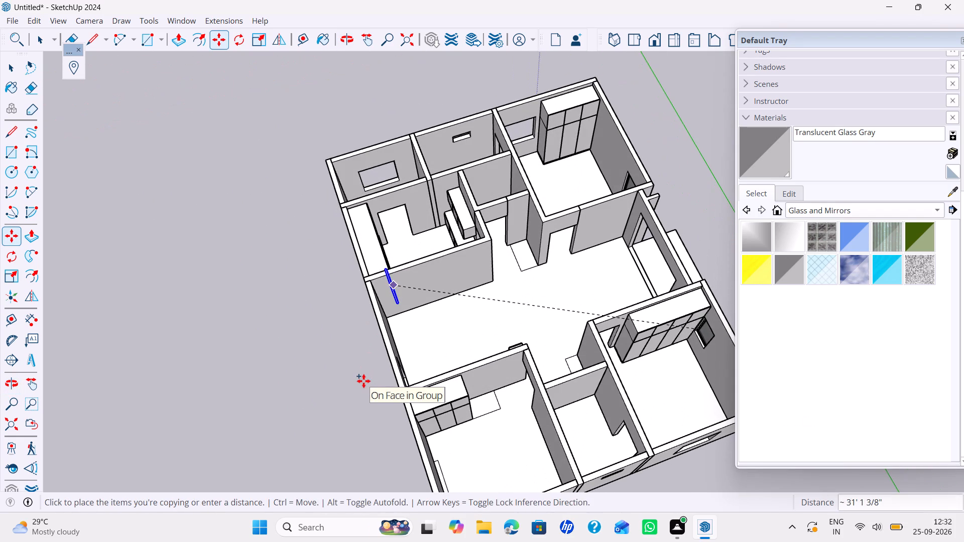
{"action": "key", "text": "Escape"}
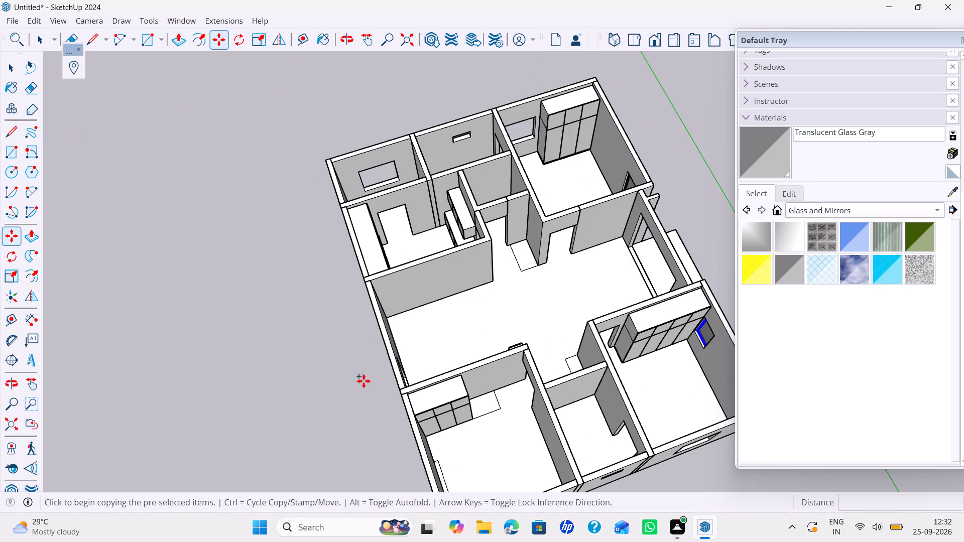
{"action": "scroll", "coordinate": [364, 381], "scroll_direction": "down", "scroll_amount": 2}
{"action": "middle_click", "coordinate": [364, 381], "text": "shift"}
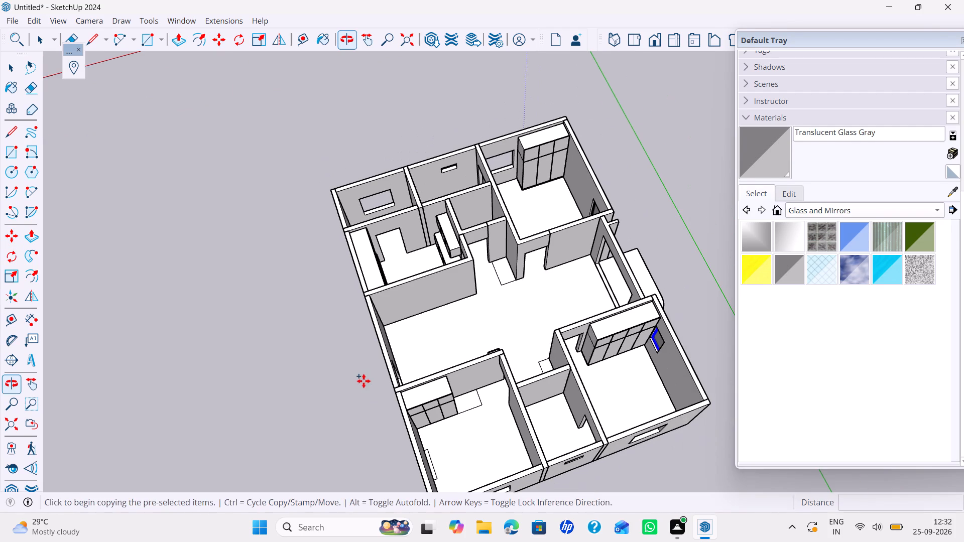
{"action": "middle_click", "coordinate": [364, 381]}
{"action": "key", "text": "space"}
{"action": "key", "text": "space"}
Start a new empty group for the larger window of the corner bedroom with the wardrobe.
{"action": "scroll", "coordinate": [373, 380], "scroll_direction": "down", "scroll_amount": 4}
{"action": "middle_click", "coordinate": [373, 380], "text": "shift"}
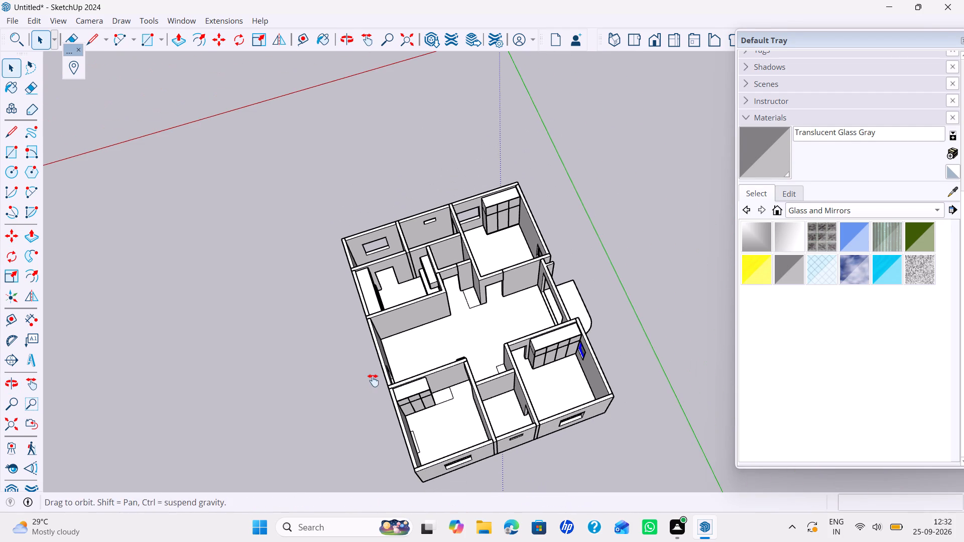
{"action": "middle_click_drag", "start_coordinate": [378, 378], "coordinate": [293, 251]}
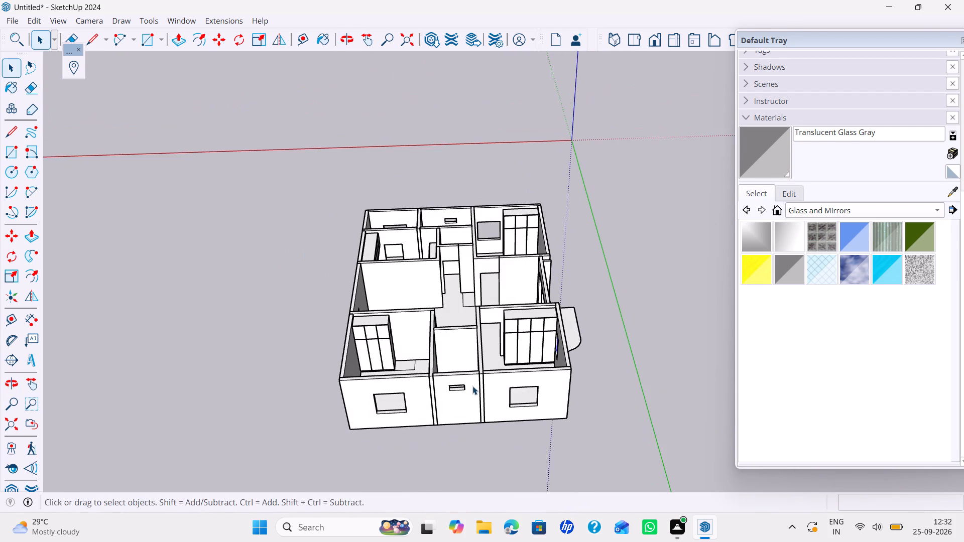
{"action": "middle_click_drag", "start_coordinate": [472, 386], "coordinate": [461, 335], "text": "shift"}
{"action": "scroll", "coordinate": [429, 369], "scroll_direction": "up", "scroll_amount": 3}
{"action": "key", "text": "space"}
{"action": "scroll", "coordinate": [313, 305], "scroll_direction": "up", "scroll_amount": 4}
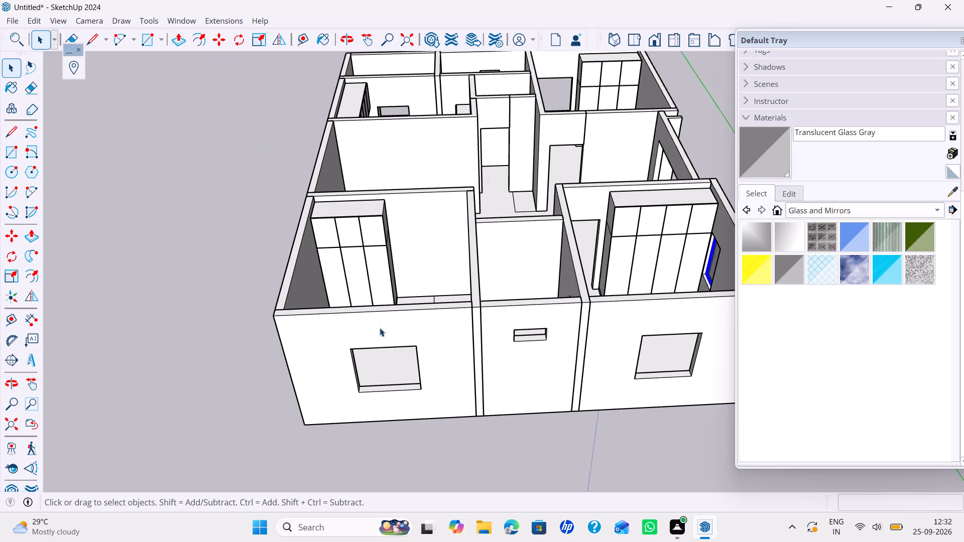
{"action": "middle_click_drag", "start_coordinate": [388, 333], "coordinate": [383, 388], "text": "shift"}
{"action": "middle_click_drag", "start_coordinate": [376, 386], "coordinate": [366, 326]}
{"action": "middle_click_drag", "start_coordinate": [367, 327], "coordinate": [432, 347]}
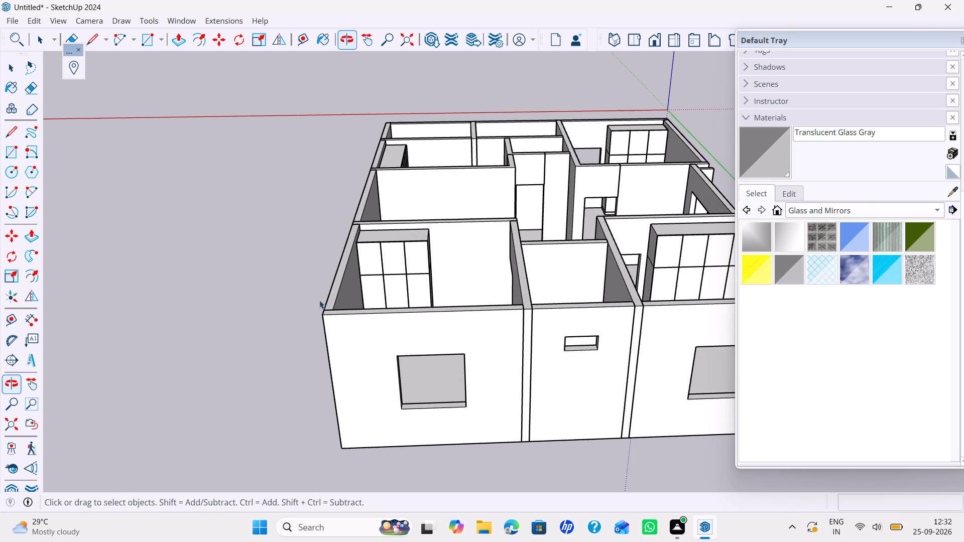
{"action": "right_click", "coordinate": [277, 270]}
{"action": "left_click", "coordinate": [320, 310]}
Draw a vertical 4' by 4' rectangle filling the corner bedroom's window opening, centred in the wall thickness.
{"action": "key", "text": "r"}
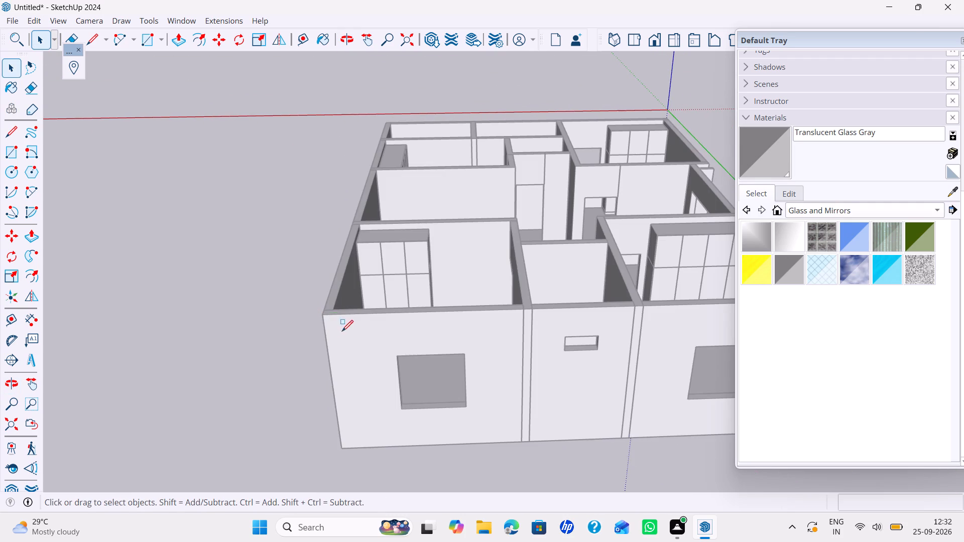
{"action": "scroll", "coordinate": [439, 412], "scroll_direction": "up", "scroll_amount": 3}
{"action": "middle_click_drag", "start_coordinate": [423, 390], "coordinate": [352, 404]}
{"action": "scroll", "coordinate": [312, 382], "scroll_direction": "up", "scroll_amount": 3}
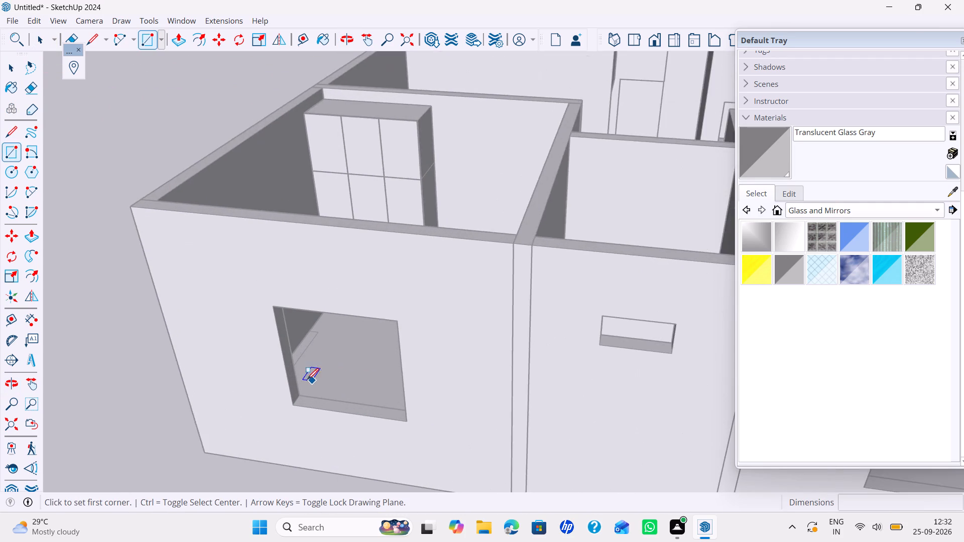
{"action": "scroll", "coordinate": [303, 382], "scroll_direction": "up", "scroll_amount": 7}
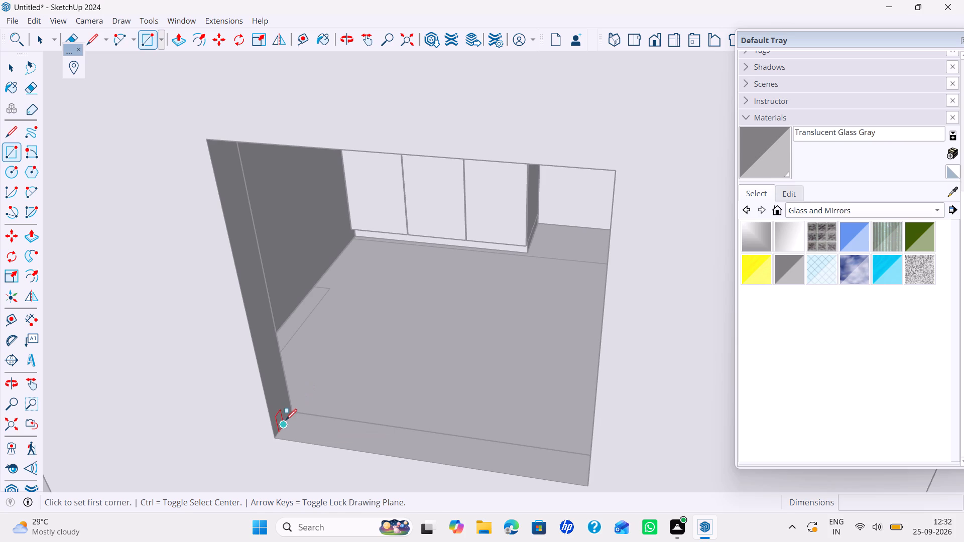
{"action": "left_click", "coordinate": [282, 422]}
{"action": "scroll", "coordinate": [396, 347], "scroll_direction": "down", "scroll_amount": 12}
{"action": "middle_click_drag", "start_coordinate": [404, 355], "coordinate": [378, 402], "text": "shift"}
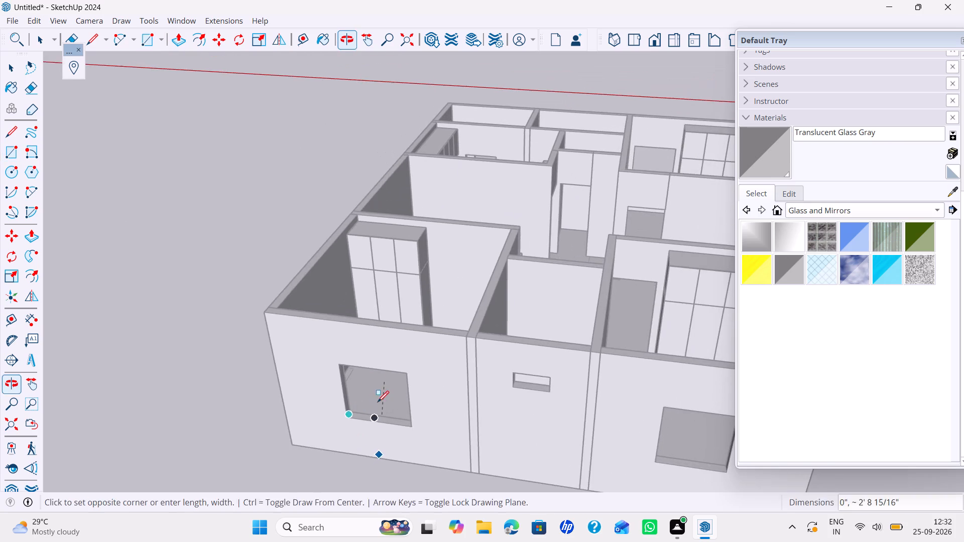
{"action": "middle_click_drag", "start_coordinate": [378, 402], "coordinate": [310, 402]}
{"action": "middle_click_drag", "start_coordinate": [310, 402], "coordinate": [411, 363]}
{"action": "middle_click_drag", "start_coordinate": [413, 363], "coordinate": [310, 391], "text": "shift"}
{"action": "middle_click_drag", "start_coordinate": [366, 391], "coordinate": [406, 362]}
{"action": "scroll", "coordinate": [404, 356], "scroll_direction": "up", "scroll_amount": 11}
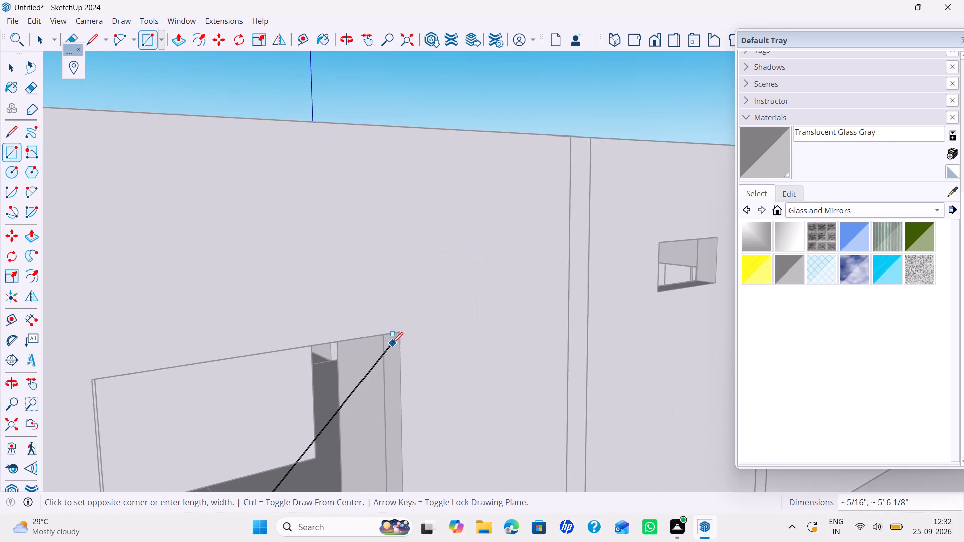
{"action": "scroll", "coordinate": [384, 355], "scroll_direction": "up", "scroll_amount": 1}
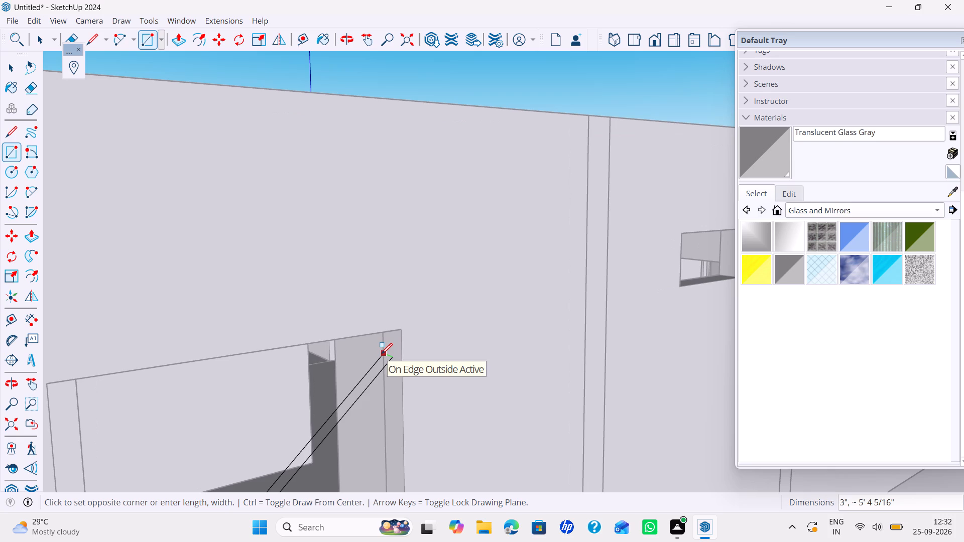
{"action": "scroll", "coordinate": [381, 340], "scroll_direction": "up", "scroll_amount": 4}
{"action": "key", "text": "Left"}
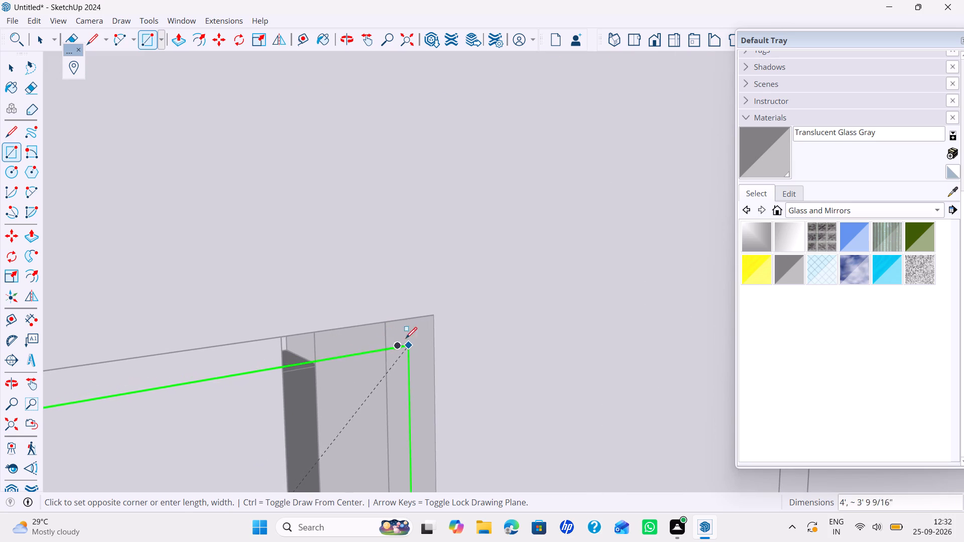
{"action": "middle_click_drag", "start_coordinate": [413, 329], "coordinate": [453, 198]}
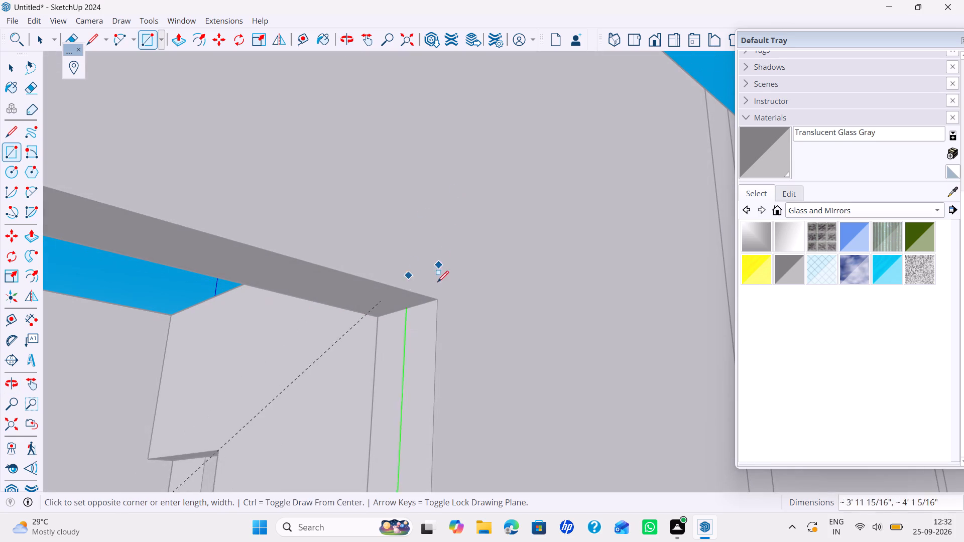
{"action": "left_click", "coordinate": [404, 305]}
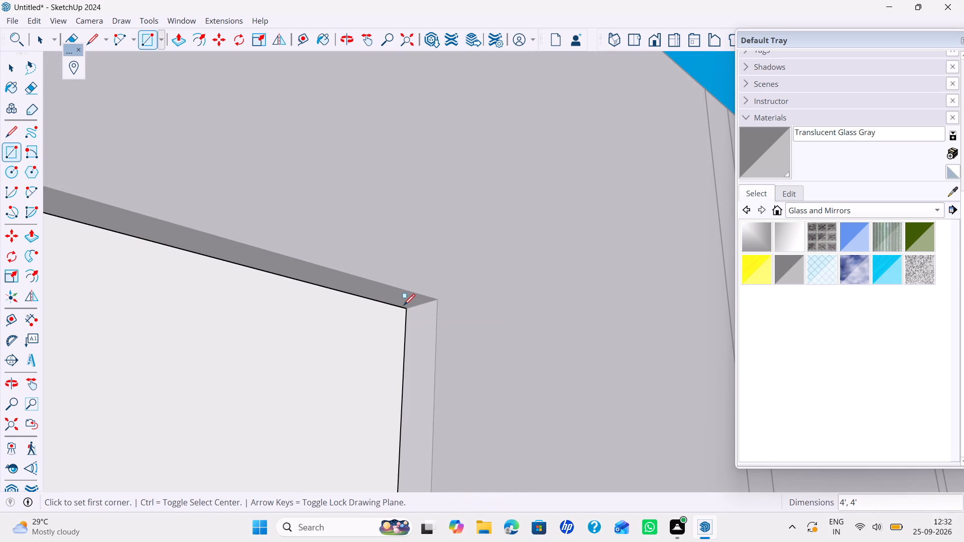
{"action": "key", "text": "space"}
Offset the rectangle's outline inward by 50 mm to outline the window frame.
{"action": "scroll", "coordinate": [403, 305], "scroll_direction": "up", "scroll_amount": 1}
{"action": "middle_click_drag", "start_coordinate": [363, 371], "coordinate": [432, 244]}
{"action": "scroll", "coordinate": [431, 274], "scroll_direction": "down", "scroll_amount": 6}
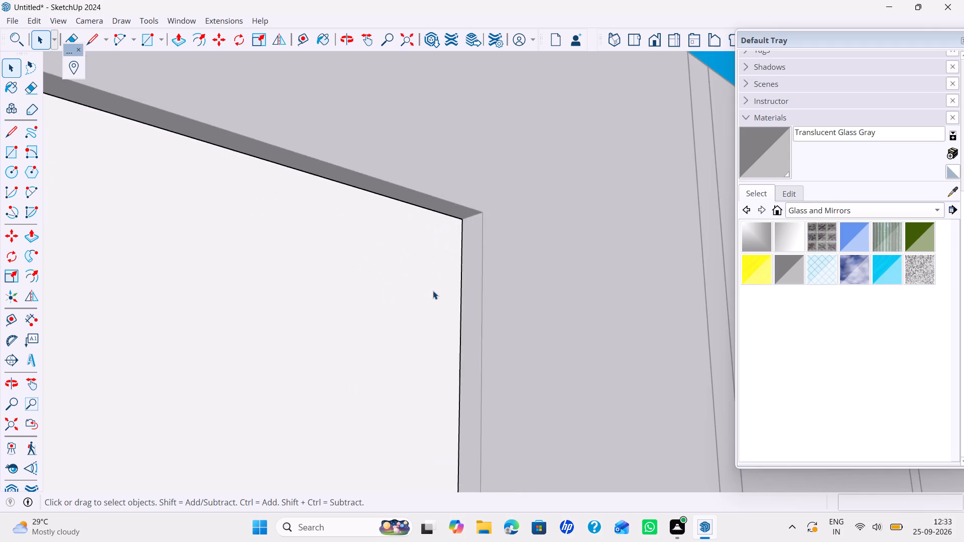
{"action": "scroll", "coordinate": [433, 294], "scroll_direction": "down", "scroll_amount": 7}
{"action": "middle_click_drag", "start_coordinate": [422, 324], "coordinate": [494, 259], "text": "shift"}
{"action": "middle_click_drag", "start_coordinate": [485, 276], "coordinate": [420, 323]}
{"action": "scroll", "coordinate": [419, 324], "scroll_direction": "up", "scroll_amount": 1}
{"action": "scroll", "coordinate": [415, 329], "scroll_direction": "down", "scroll_amount": 4}
{"action": "middle_click_drag", "start_coordinate": [415, 329], "coordinate": [474, 281], "text": "shift"}
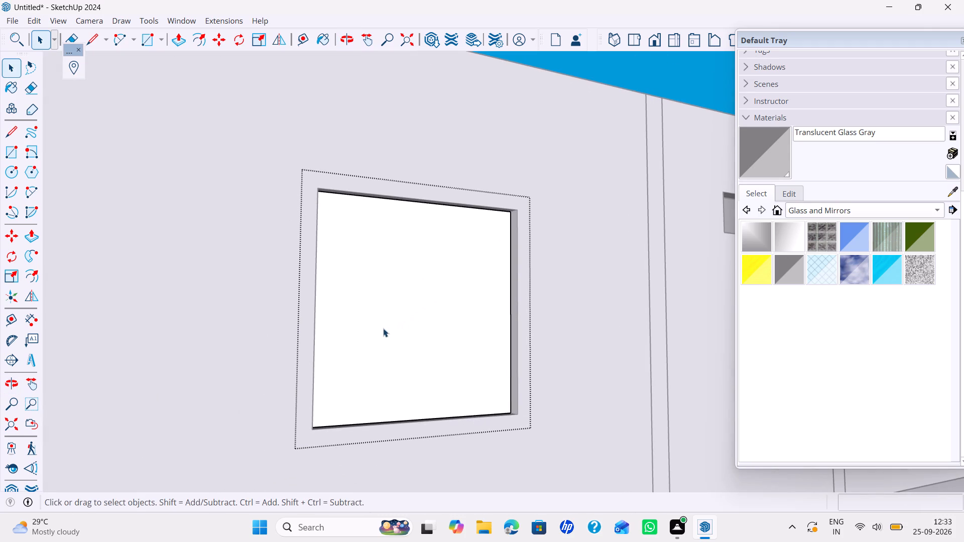
{"action": "key", "text": "f"}
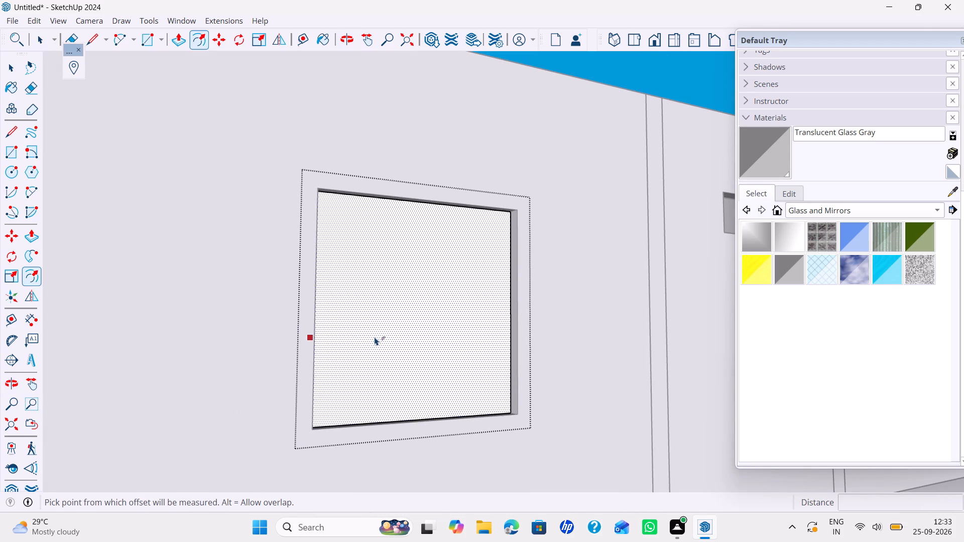
{"action": "left_click", "coordinate": [358, 332]}
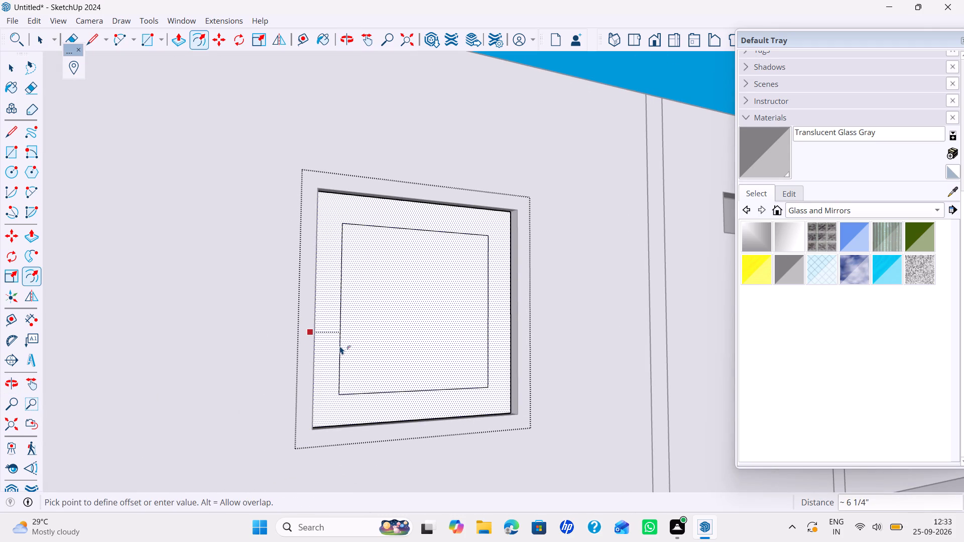
{"action": "type", "text": "50MM"}
{"action": "key", "text": "Return"}
{"action": "scroll", "coordinate": [340, 346], "scroll_direction": "up", "scroll_amount": 1}
Delete the inner face so only the window frame border is left.
{"action": "key", "text": "space"}
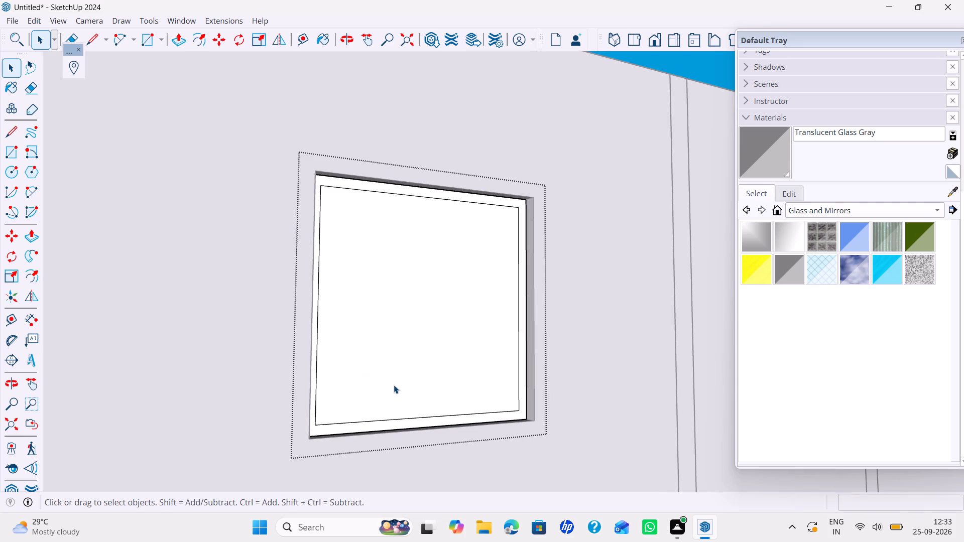
{"action": "left_click", "coordinate": [394, 378]}
{"action": "key", "text": "Delete"}
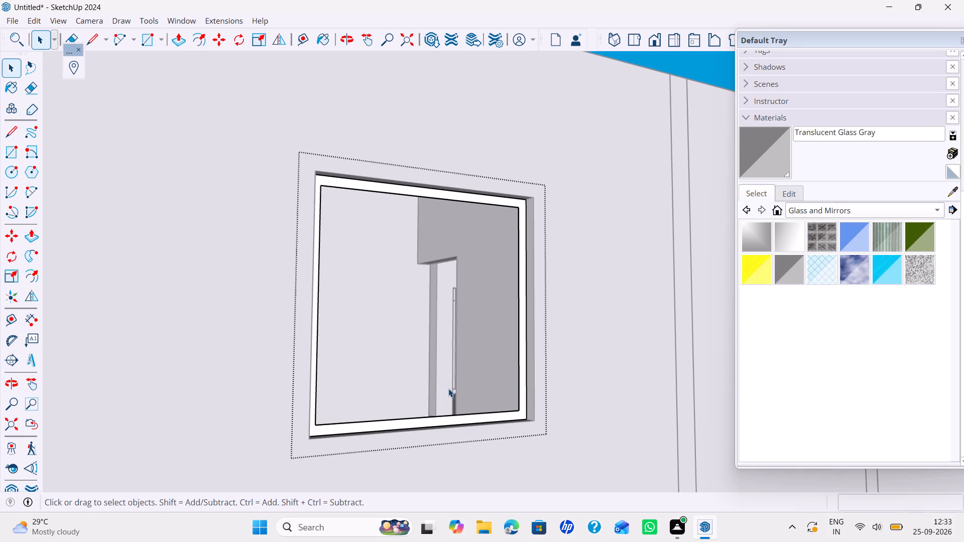
Push/Pull the window frame border to a thickness of 50 mm.
{"action": "key", "text": "p"}
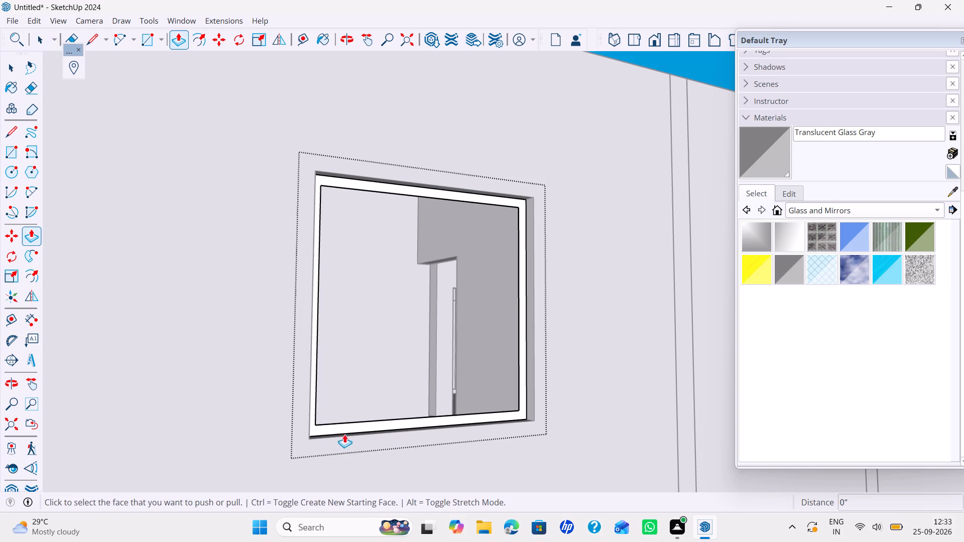
{"action": "left_click", "coordinate": [341, 428]}
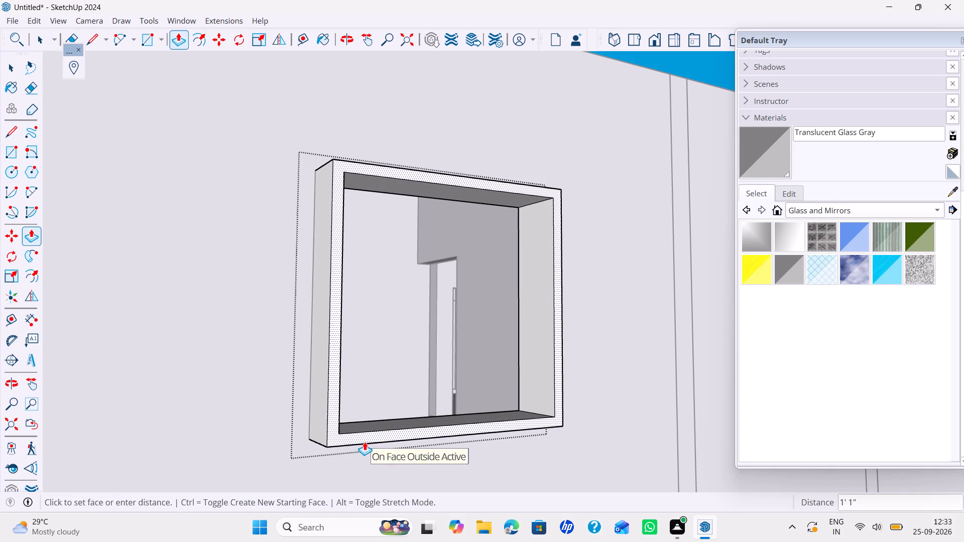
{"action": "type", "text": "50MM"}
{"action": "key", "text": "Return"}
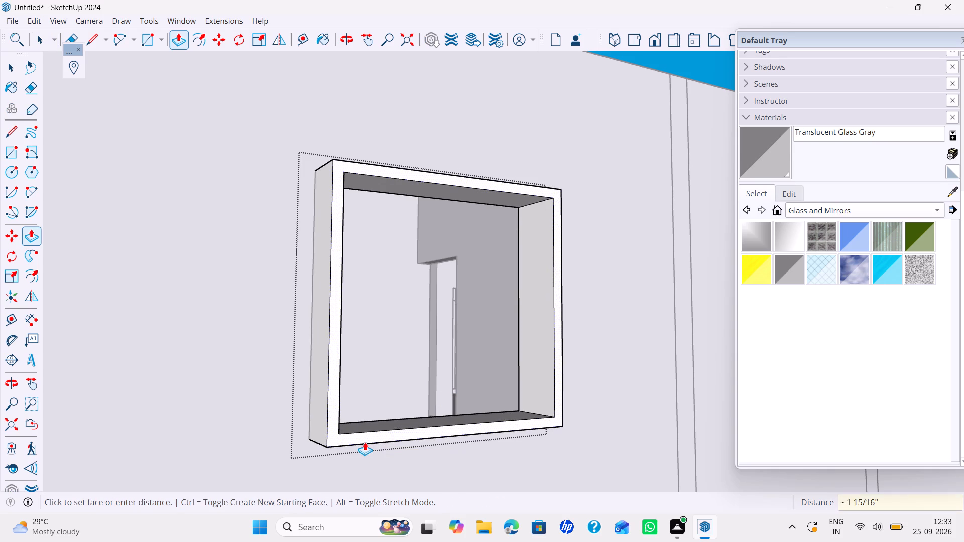
{"action": "key", "text": "space"}
Start a new nested group inside the window group for the sash.
{"action": "right_click", "coordinate": [374, 309]}
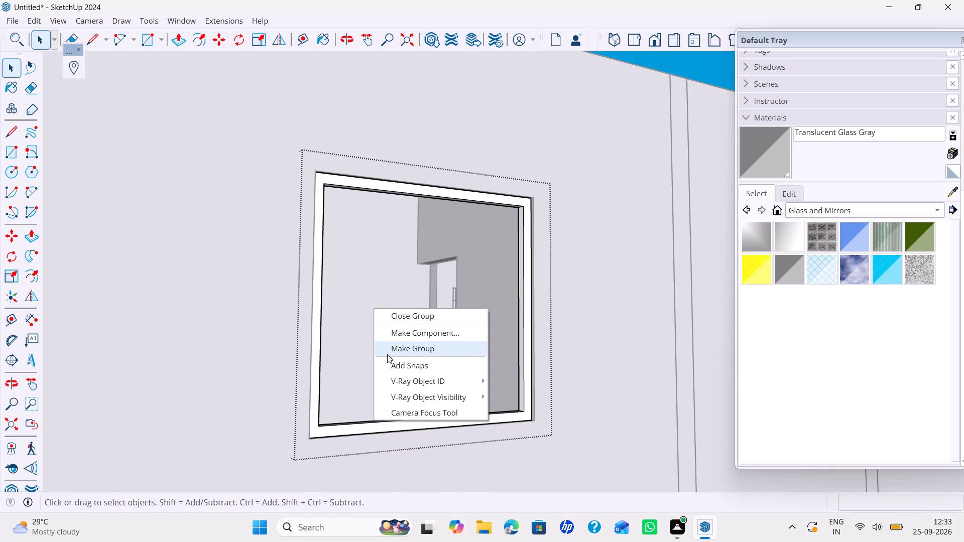
{"action": "left_click", "coordinate": [387, 354]}
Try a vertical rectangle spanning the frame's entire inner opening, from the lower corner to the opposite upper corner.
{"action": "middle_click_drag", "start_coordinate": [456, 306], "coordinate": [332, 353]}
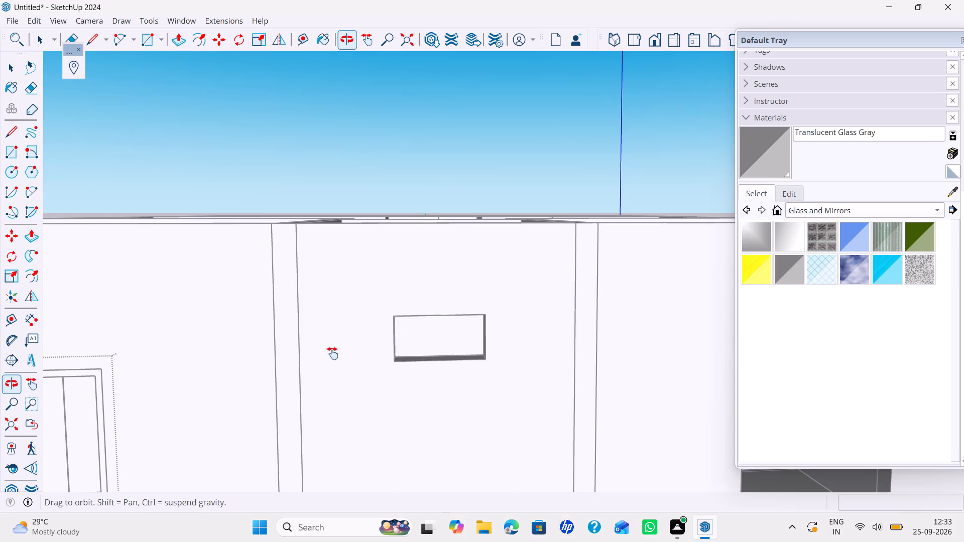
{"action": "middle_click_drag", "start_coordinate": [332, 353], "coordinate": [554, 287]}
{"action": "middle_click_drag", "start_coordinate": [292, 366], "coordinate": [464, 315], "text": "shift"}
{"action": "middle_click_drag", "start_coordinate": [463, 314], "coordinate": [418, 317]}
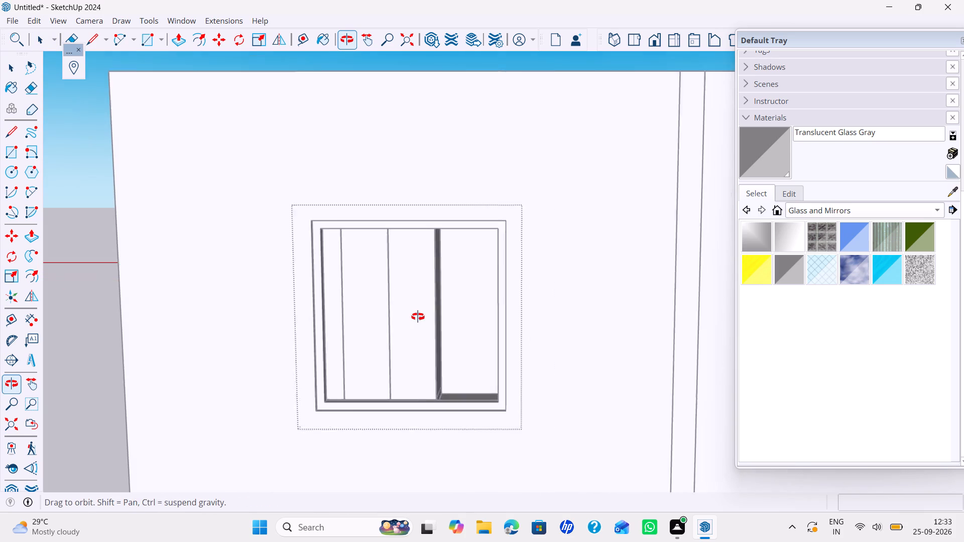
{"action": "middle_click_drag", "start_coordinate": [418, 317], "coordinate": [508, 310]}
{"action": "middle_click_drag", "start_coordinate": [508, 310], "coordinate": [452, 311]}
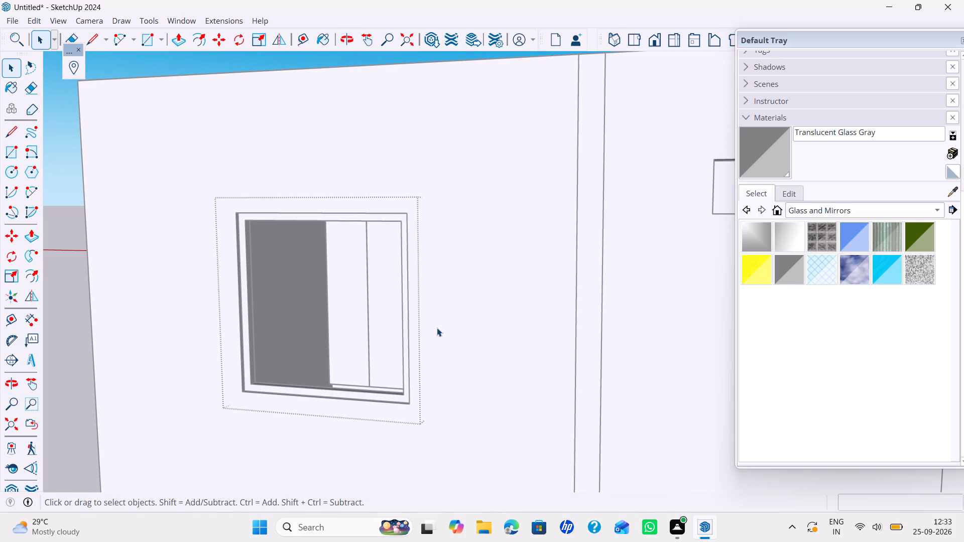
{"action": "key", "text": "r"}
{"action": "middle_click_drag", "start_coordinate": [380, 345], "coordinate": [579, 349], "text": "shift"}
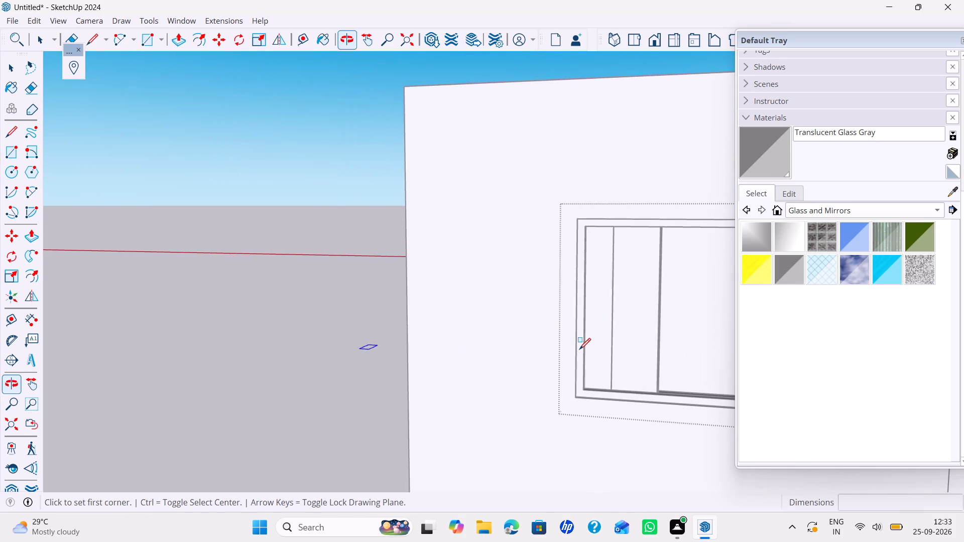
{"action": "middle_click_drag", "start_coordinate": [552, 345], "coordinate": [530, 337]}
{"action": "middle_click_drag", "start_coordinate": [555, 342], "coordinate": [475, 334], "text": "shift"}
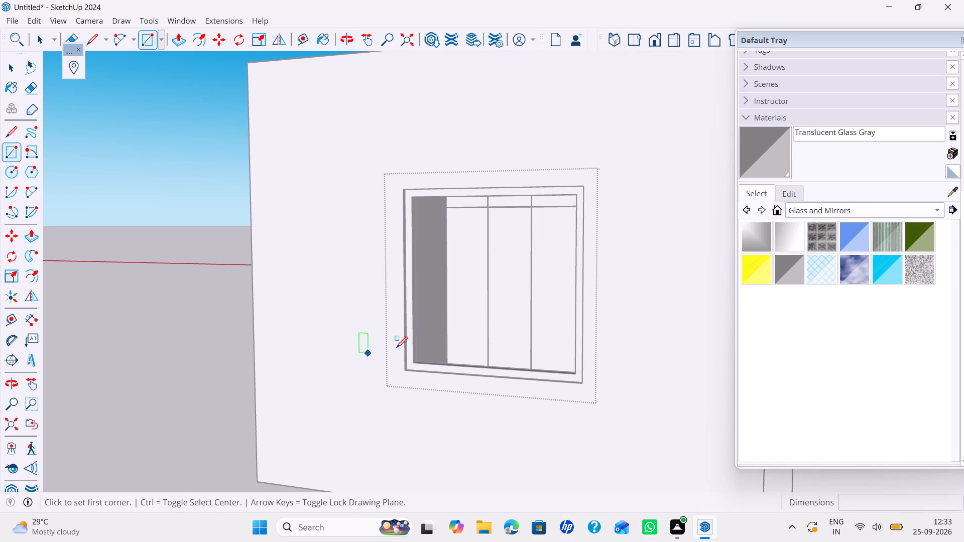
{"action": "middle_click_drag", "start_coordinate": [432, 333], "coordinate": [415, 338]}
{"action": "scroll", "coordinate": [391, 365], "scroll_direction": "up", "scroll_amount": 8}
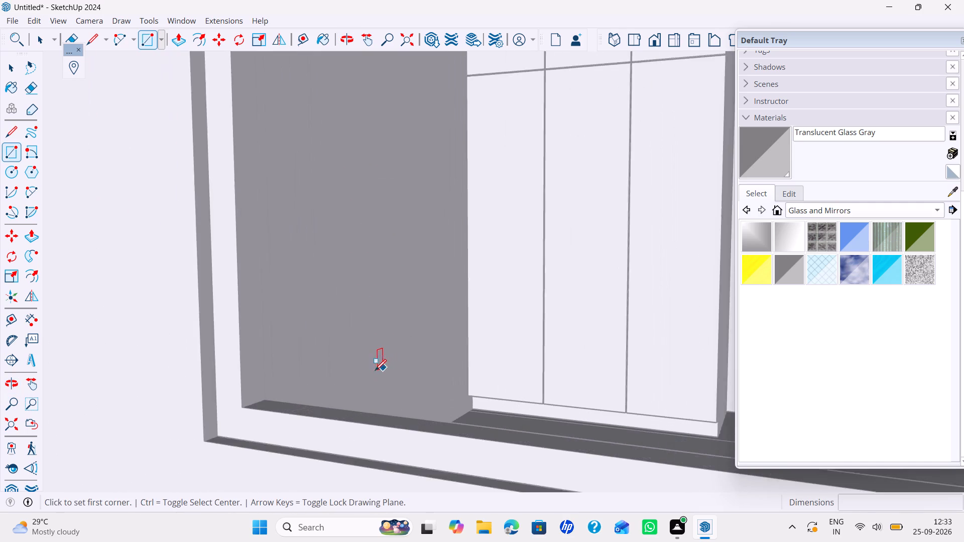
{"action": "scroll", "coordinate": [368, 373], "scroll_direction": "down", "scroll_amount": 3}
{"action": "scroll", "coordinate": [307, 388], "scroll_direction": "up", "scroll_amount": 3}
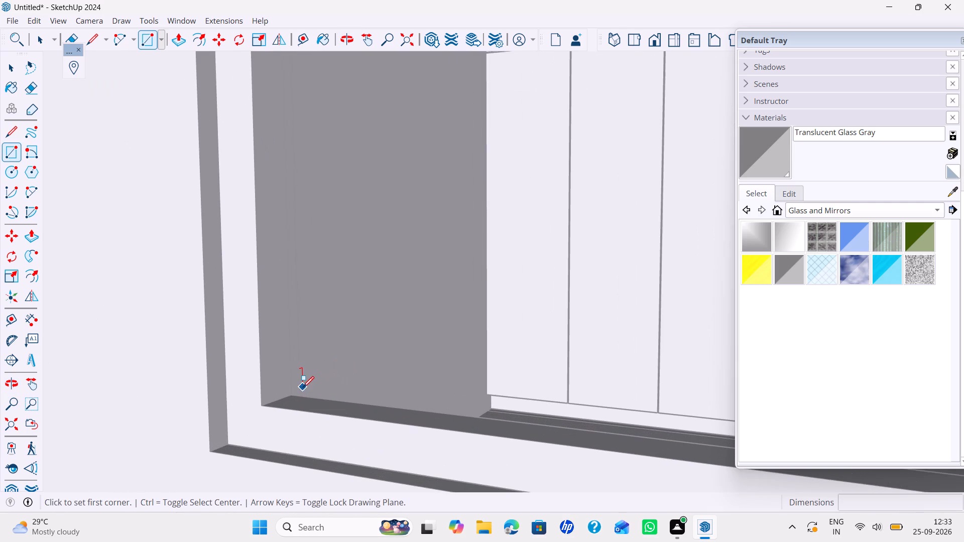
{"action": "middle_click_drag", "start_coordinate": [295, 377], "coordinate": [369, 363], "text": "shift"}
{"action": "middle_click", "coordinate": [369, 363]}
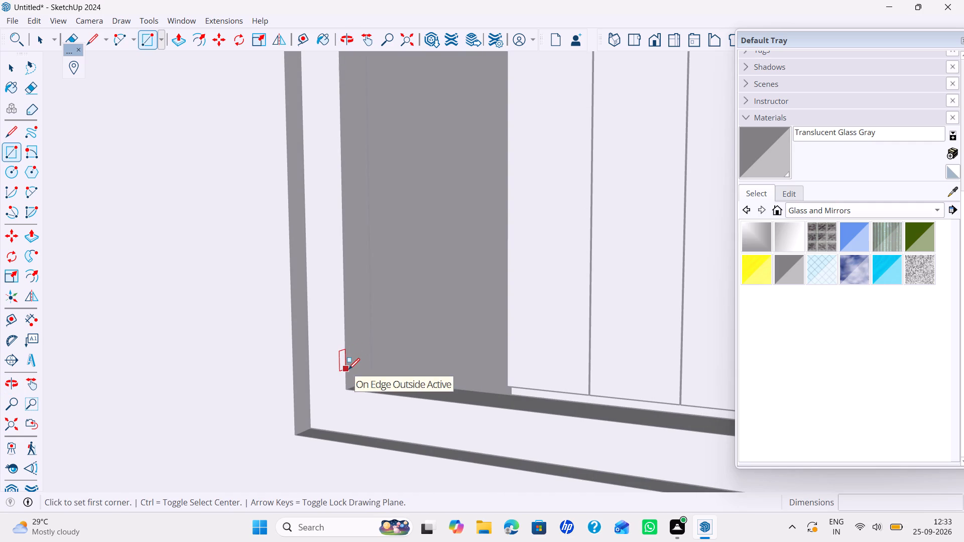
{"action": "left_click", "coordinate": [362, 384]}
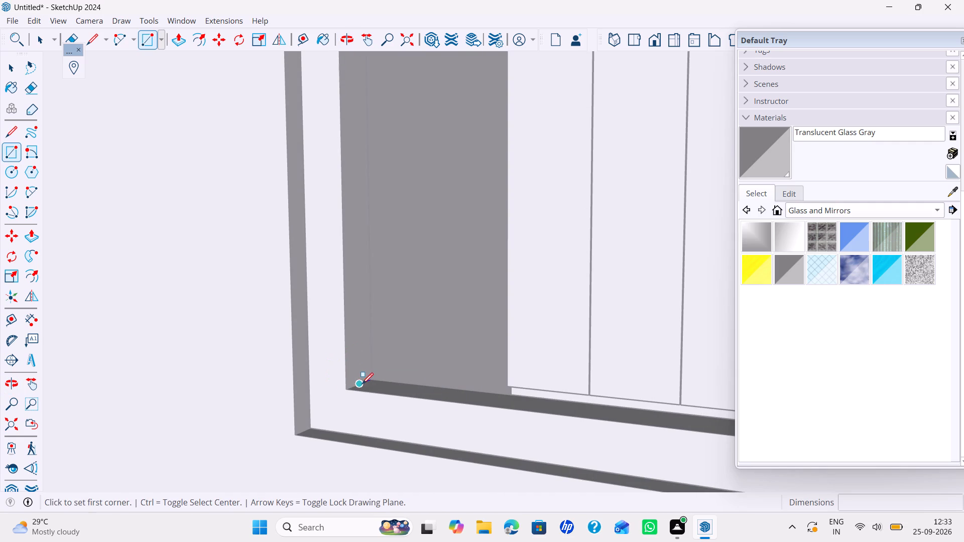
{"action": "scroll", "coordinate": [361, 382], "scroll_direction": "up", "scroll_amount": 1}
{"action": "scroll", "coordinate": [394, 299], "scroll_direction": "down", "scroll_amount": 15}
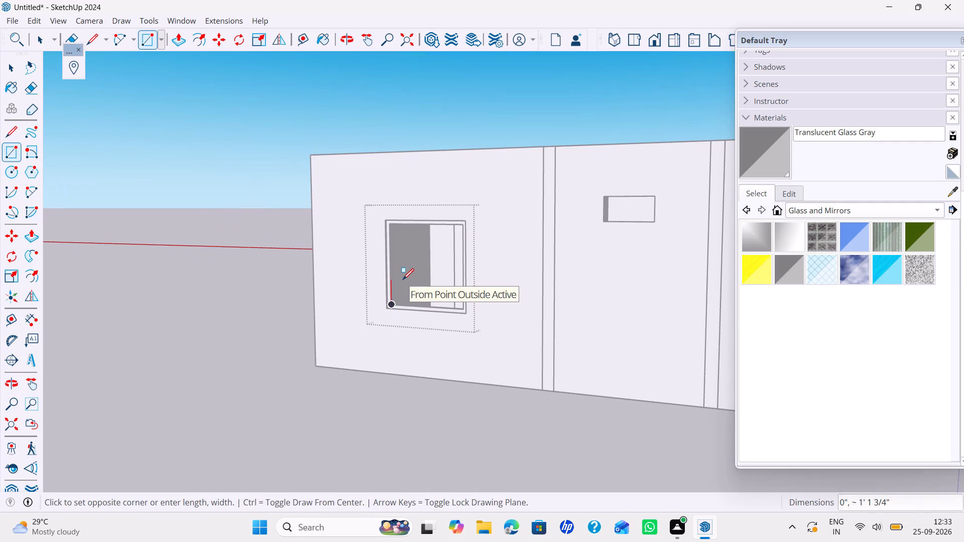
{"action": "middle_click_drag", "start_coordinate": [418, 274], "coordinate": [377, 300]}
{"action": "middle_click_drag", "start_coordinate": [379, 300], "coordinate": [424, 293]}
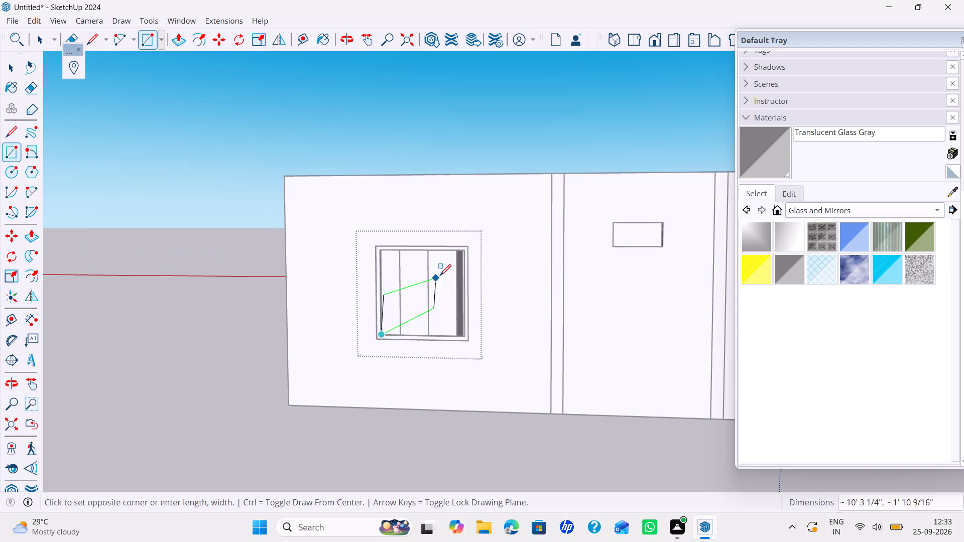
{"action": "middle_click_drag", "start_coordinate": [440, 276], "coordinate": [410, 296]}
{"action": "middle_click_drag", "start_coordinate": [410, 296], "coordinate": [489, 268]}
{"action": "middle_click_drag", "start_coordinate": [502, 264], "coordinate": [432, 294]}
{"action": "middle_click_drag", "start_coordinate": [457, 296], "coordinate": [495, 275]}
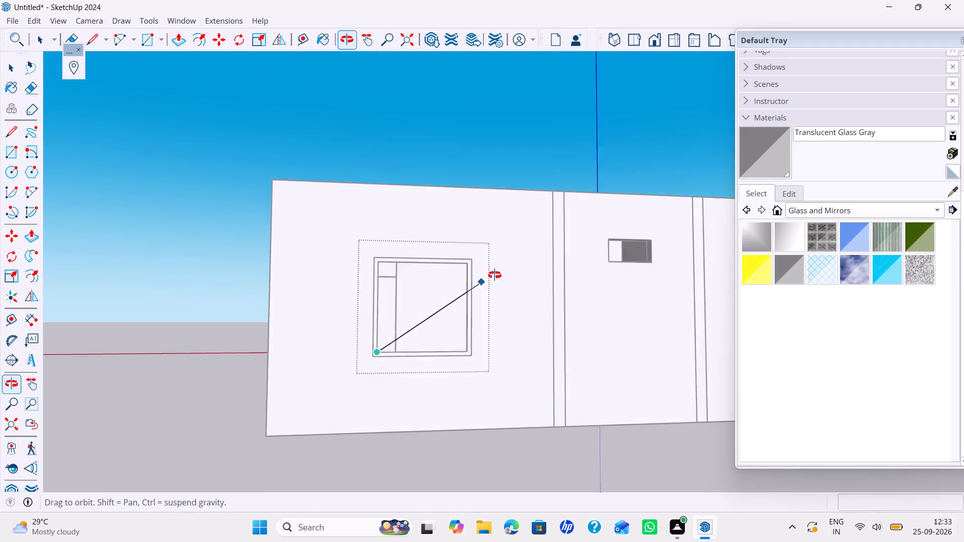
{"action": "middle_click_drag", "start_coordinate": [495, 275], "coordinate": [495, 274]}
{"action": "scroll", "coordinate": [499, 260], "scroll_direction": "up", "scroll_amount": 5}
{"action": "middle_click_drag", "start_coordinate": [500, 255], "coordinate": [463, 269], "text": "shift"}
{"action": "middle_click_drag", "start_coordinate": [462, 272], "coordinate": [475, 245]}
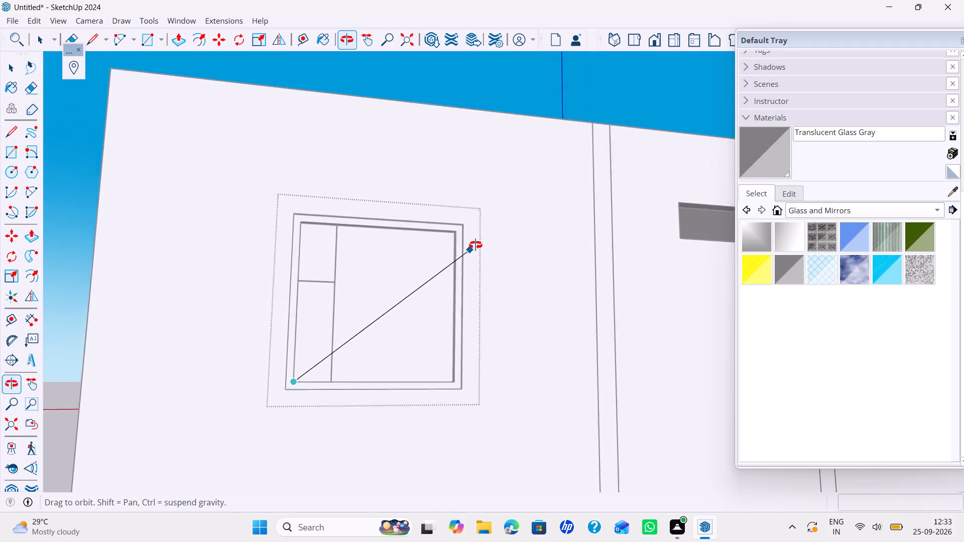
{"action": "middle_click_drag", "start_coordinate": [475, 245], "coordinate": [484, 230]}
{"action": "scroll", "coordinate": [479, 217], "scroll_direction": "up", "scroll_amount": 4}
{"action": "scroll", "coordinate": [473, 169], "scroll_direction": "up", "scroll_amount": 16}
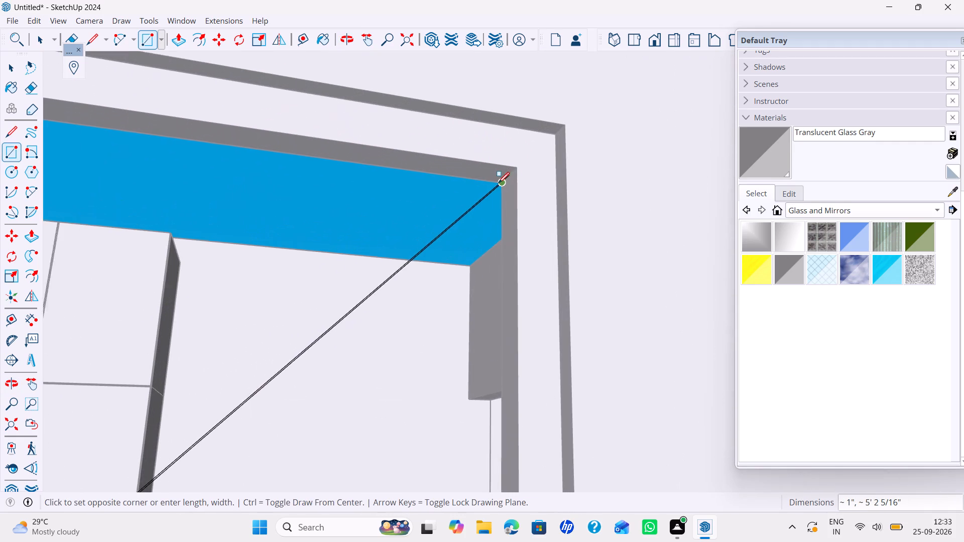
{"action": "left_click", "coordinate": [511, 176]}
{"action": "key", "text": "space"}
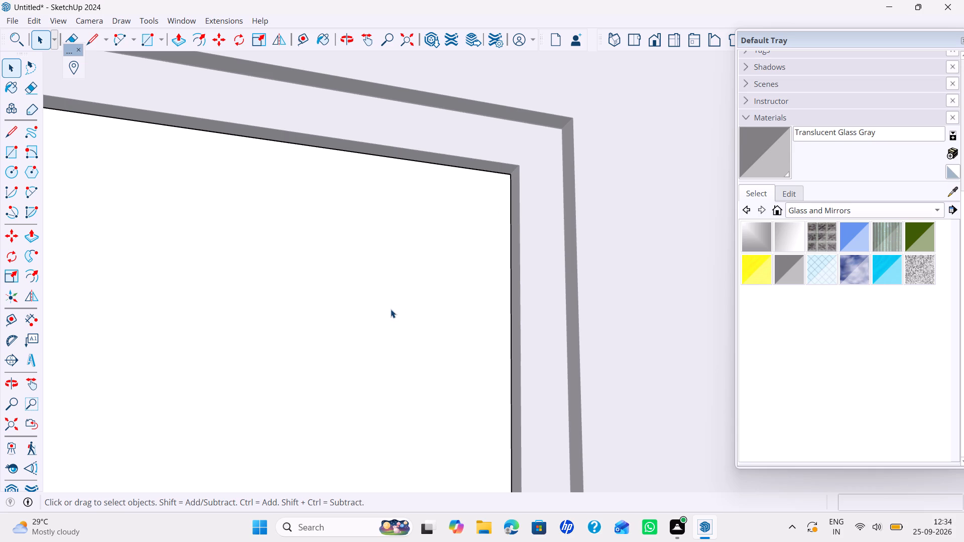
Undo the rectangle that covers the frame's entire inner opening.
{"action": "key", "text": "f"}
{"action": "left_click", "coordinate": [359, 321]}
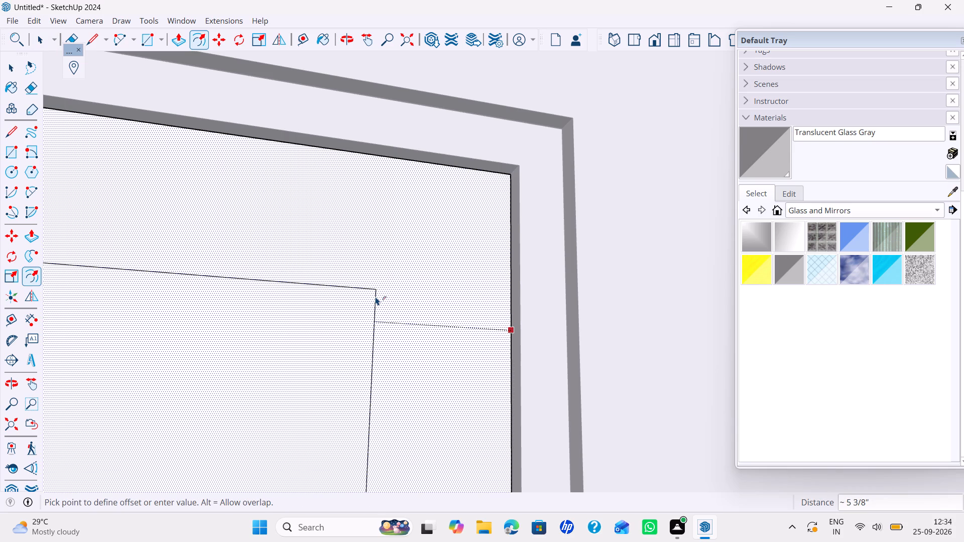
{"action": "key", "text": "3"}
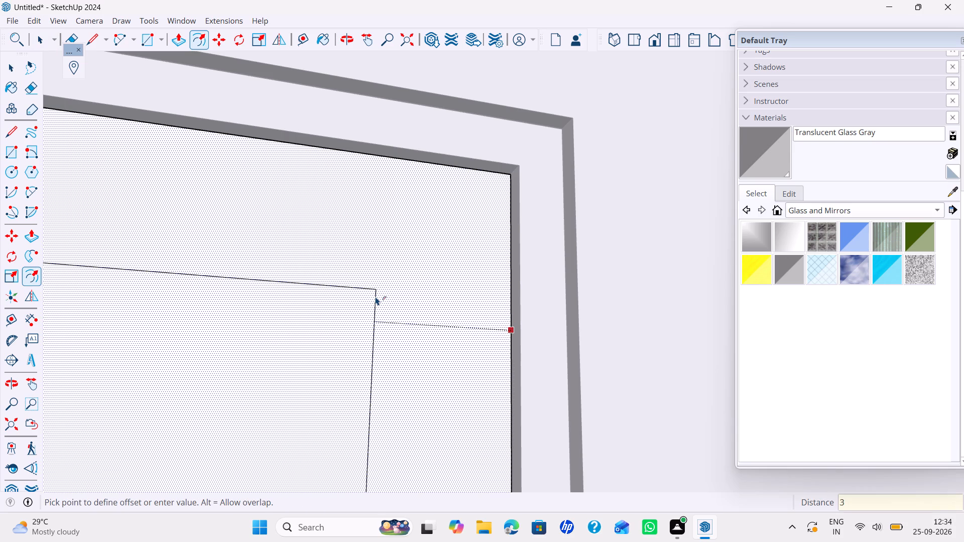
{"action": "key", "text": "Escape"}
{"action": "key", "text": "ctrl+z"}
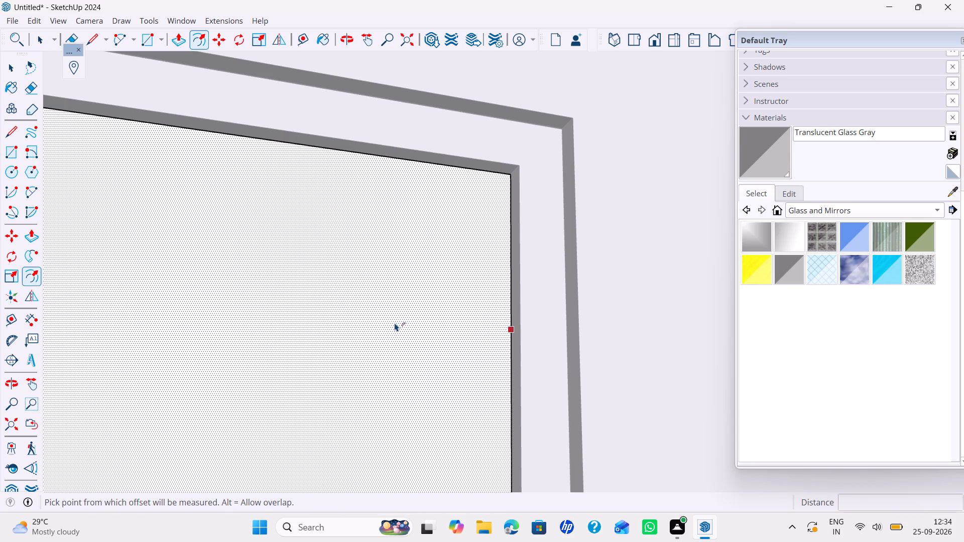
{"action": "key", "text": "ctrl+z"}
Draw a vertical rectangle over one half of the frame's inner opening, from its lower corner to the midpoint of the top edge.
{"action": "scroll", "coordinate": [392, 318], "scroll_direction": "down", "scroll_amount": 6}
{"action": "middle_click_drag", "start_coordinate": [388, 318], "coordinate": [548, 223], "text": "shift"}
{"action": "middle_click_drag", "start_coordinate": [503, 250], "coordinate": [419, 269]}
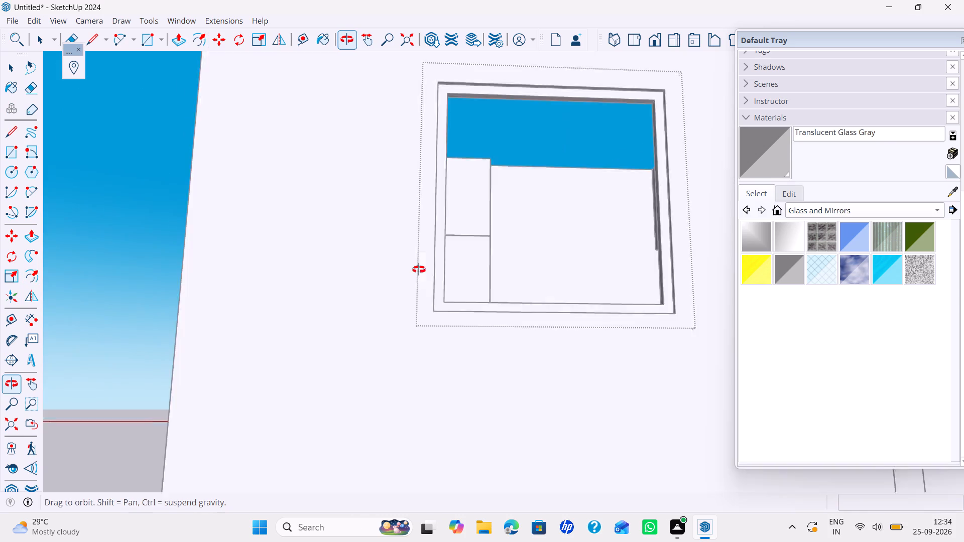
{"action": "middle_click_drag", "start_coordinate": [419, 269], "coordinate": [316, 314]}
{"action": "middle_click_drag", "start_coordinate": [353, 304], "coordinate": [446, 303], "text": "shift"}
{"action": "middle_click_drag", "start_coordinate": [444, 304], "coordinate": [368, 328]}
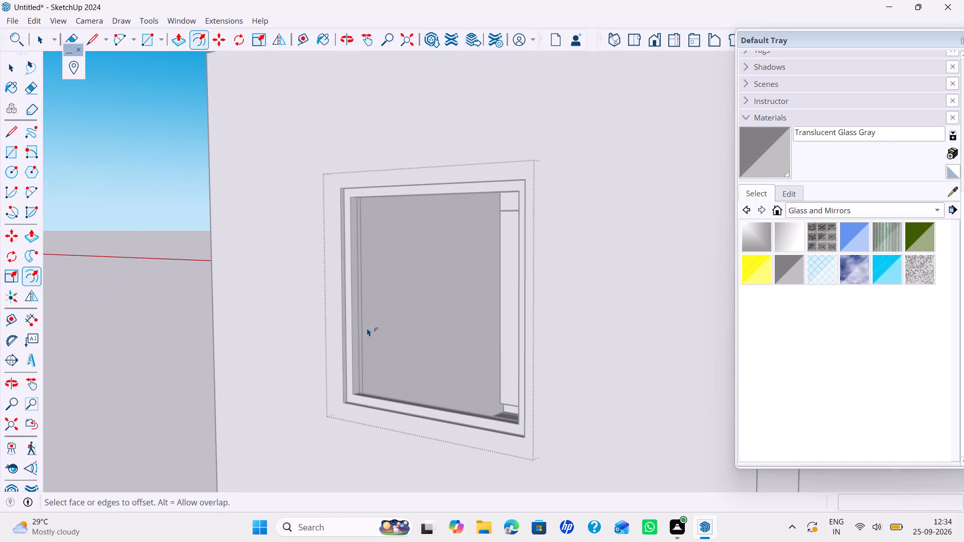
{"action": "key", "text": "r"}
{"action": "scroll", "coordinate": [381, 399], "scroll_direction": "up", "scroll_amount": 9}
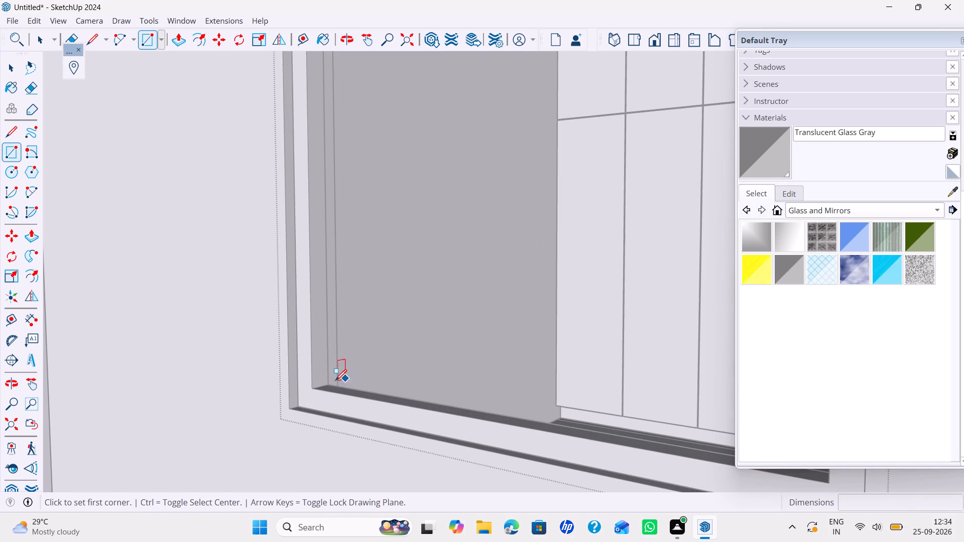
{"action": "scroll", "coordinate": [332, 383], "scroll_direction": "up", "scroll_amount": 4}
{"action": "left_click", "coordinate": [316, 385]}
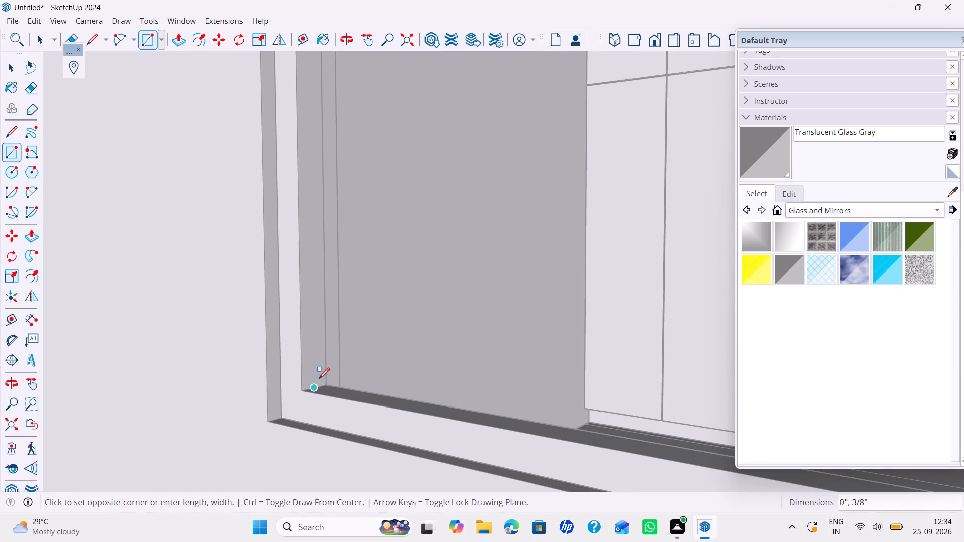
{"action": "scroll", "coordinate": [377, 317], "scroll_direction": "down", "scroll_amount": 5}
{"action": "middle_click_drag", "start_coordinate": [387, 306], "coordinate": [378, 420], "text": "shift"}
{"action": "middle_click_drag", "start_coordinate": [393, 388], "coordinate": [424, 388]}
{"action": "key", "text": "Left"}
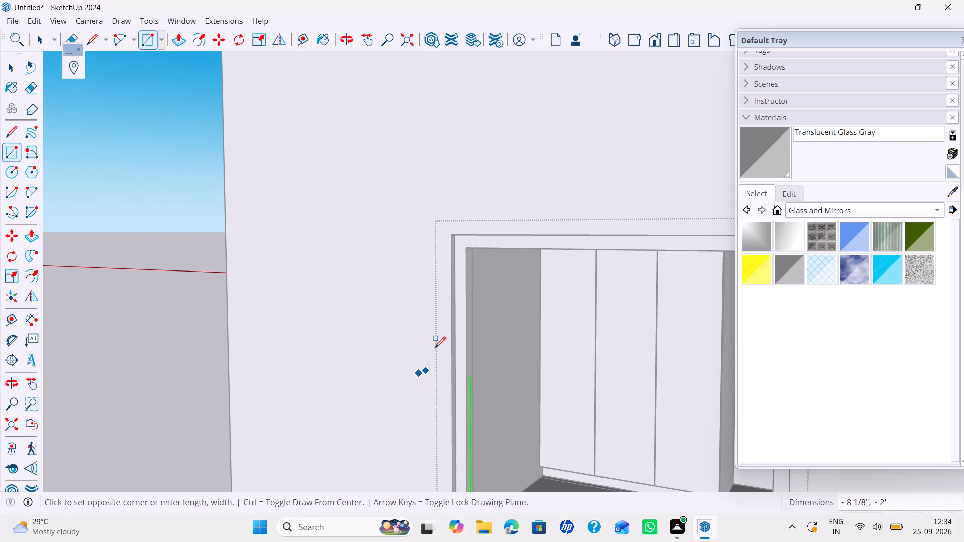
{"action": "key", "text": "Right"}
{"action": "key", "text": "Left"}
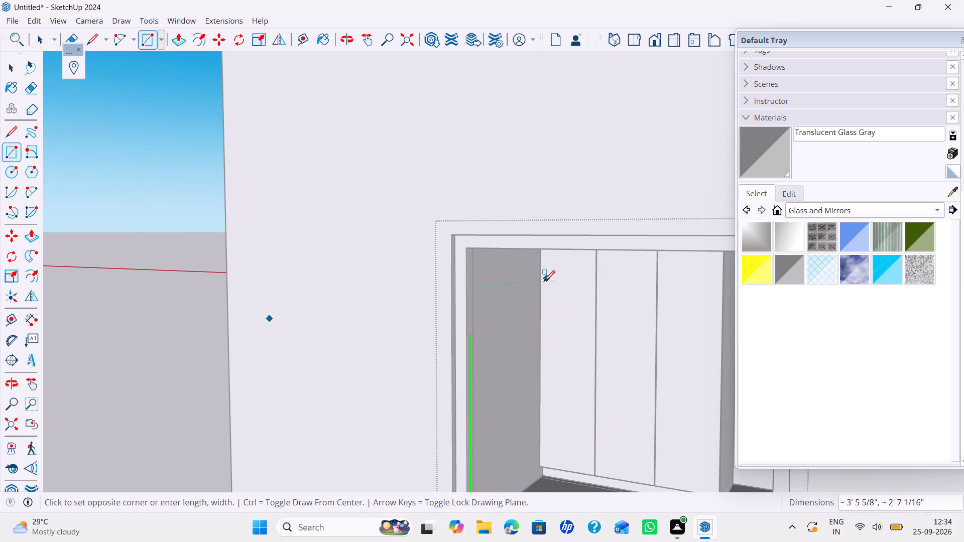
{"action": "middle_click_drag", "start_coordinate": [577, 264], "coordinate": [441, 276], "text": "shift"}
{"action": "middle_click_drag", "start_coordinate": [441, 276], "coordinate": [612, 235]}
{"action": "middle_click", "coordinate": [390, 285], "text": "shift"}
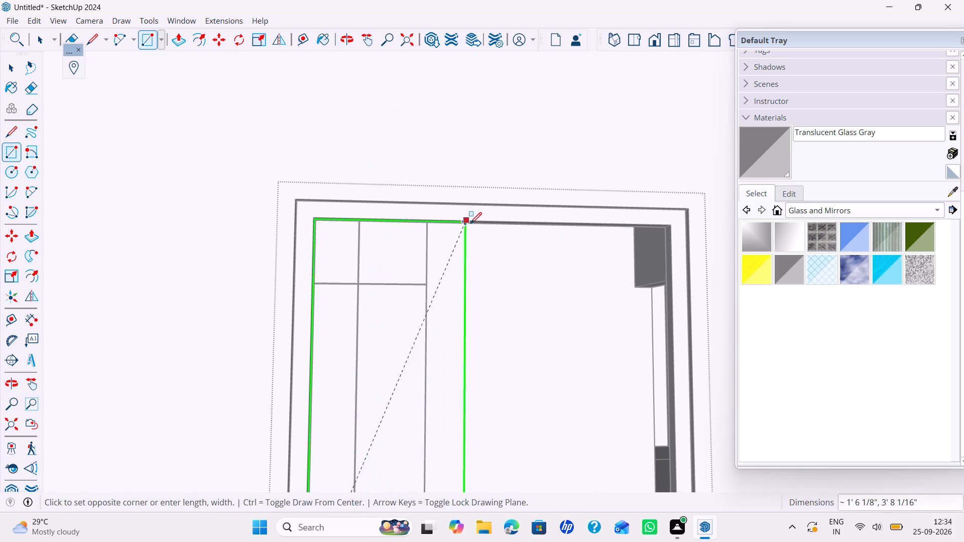
{"action": "left_click", "coordinate": [501, 220]}
{"action": "key", "text": "space"}
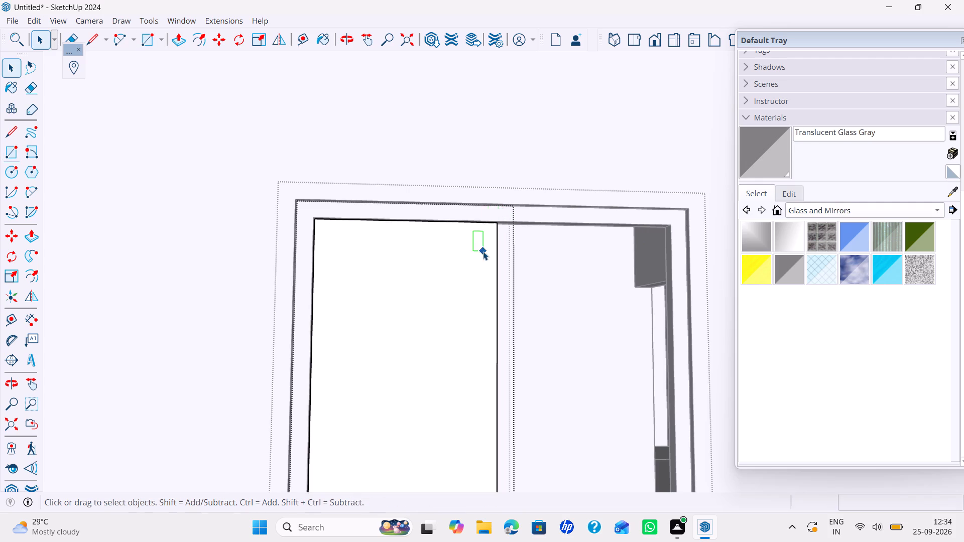
Offset the half-width rectangle's outline inward by 36 mm to outline the sash frame.
{"action": "scroll", "coordinate": [480, 253], "scroll_direction": "up", "scroll_amount": 1}
{"action": "key", "text": "f"}
{"action": "left_click", "coordinate": [410, 321]}
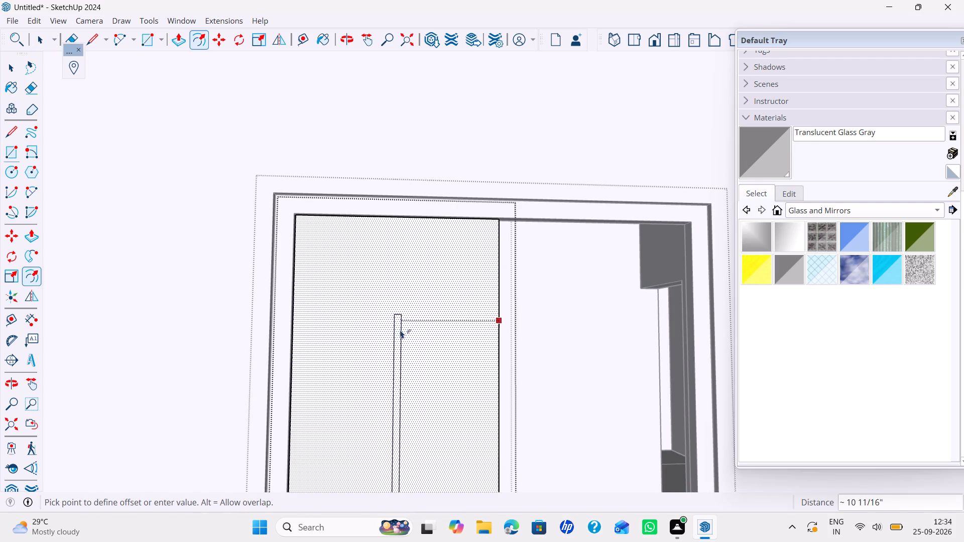
{"action": "key", "text": "3"}
{"action": "type", "text": "6MM"}
{"action": "key", "text": "Return"}
{"action": "key", "text": "space"}
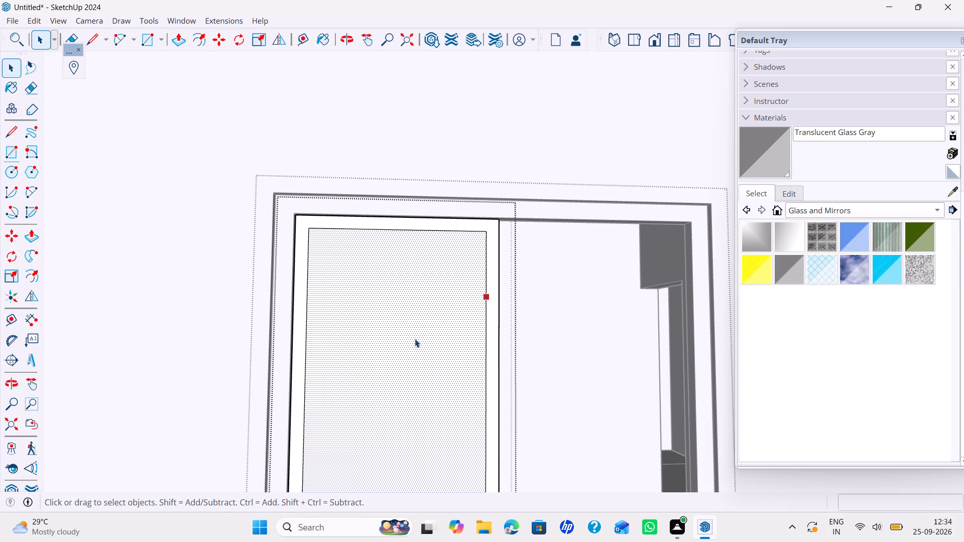
Delete the sash rectangle's inner face so only its border is left.
{"action": "left_click", "coordinate": [415, 339]}
{"action": "key", "text": "Delete"}
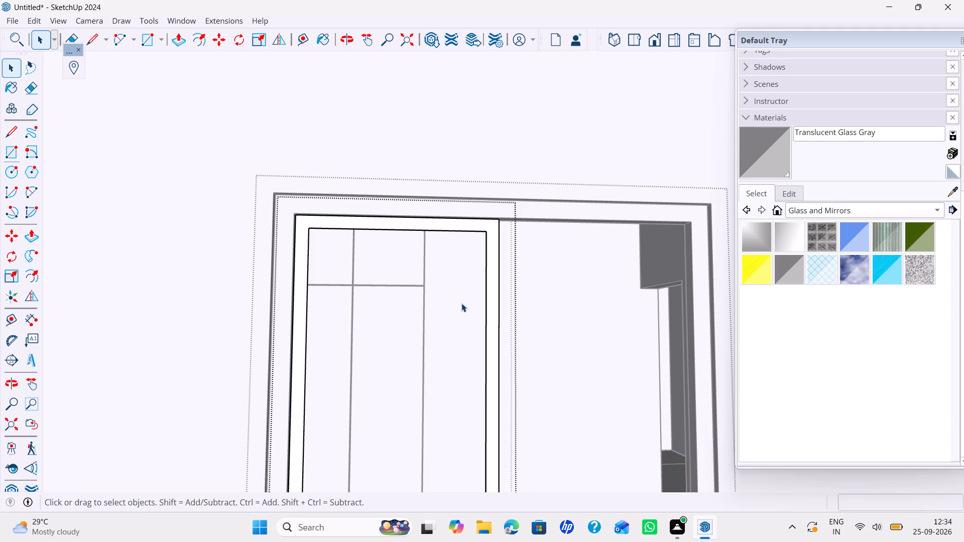
Push/Pull the sash border to a thickness of 20 mm.
{"action": "key", "text": "p"}
{"action": "left_click", "coordinate": [490, 243]}
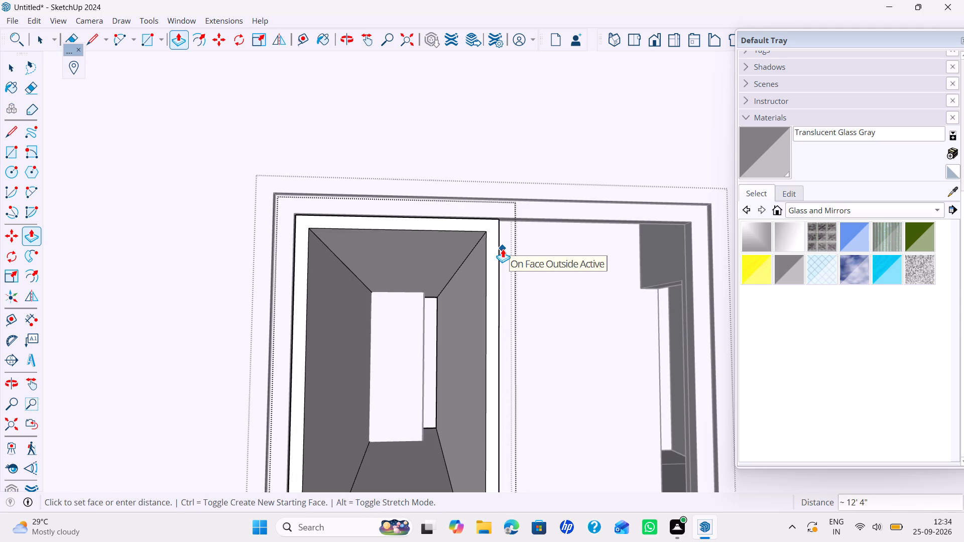
{"action": "key", "text": "2"}
{"action": "type", "text": "0MM"}
{"action": "key", "text": "Return"}
{"action": "key", "text": "space"}
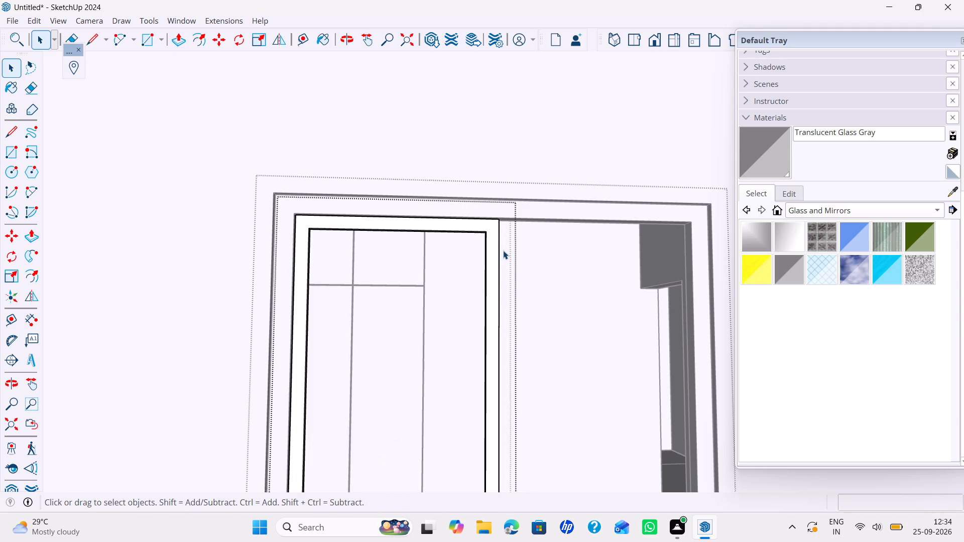
Start a new empty group inside the sash group for the glass pane.
{"action": "right_click", "coordinate": [428, 314]}
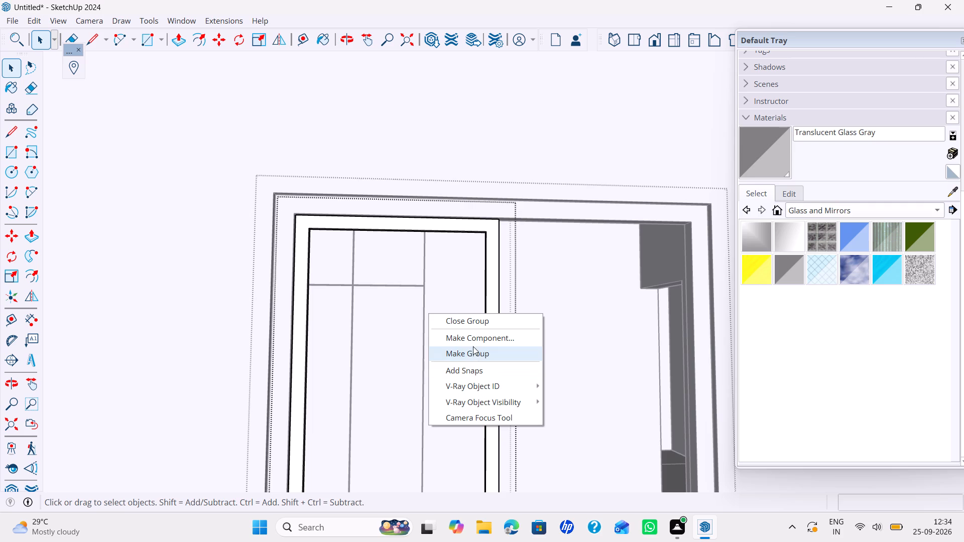
{"action": "left_click", "coordinate": [466, 359]}
Draw a vertical rectangle of about 1' 7 3/16" by 3' 5 1/4" across the sash's inner opening, from lower corner to opposite upper corner.
{"action": "scroll", "coordinate": [428, 365], "scroll_direction": "down", "scroll_amount": 3}
{"action": "middle_click_drag", "start_coordinate": [426, 370], "coordinate": [470, 302], "text": "shift"}
{"action": "middle_click_drag", "start_coordinate": [470, 305], "coordinate": [377, 358]}
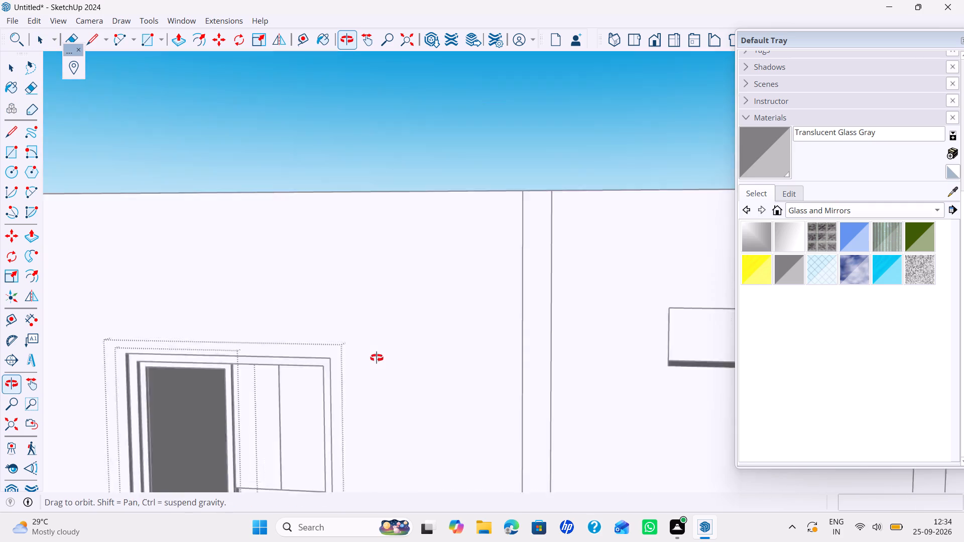
{"action": "middle_click_drag", "start_coordinate": [377, 358], "coordinate": [478, 224]}
{"action": "scroll", "coordinate": [397, 343], "scroll_direction": "down", "scroll_amount": 2}
{"action": "middle_click_drag", "start_coordinate": [398, 343], "coordinate": [548, 303], "text": "shift"}
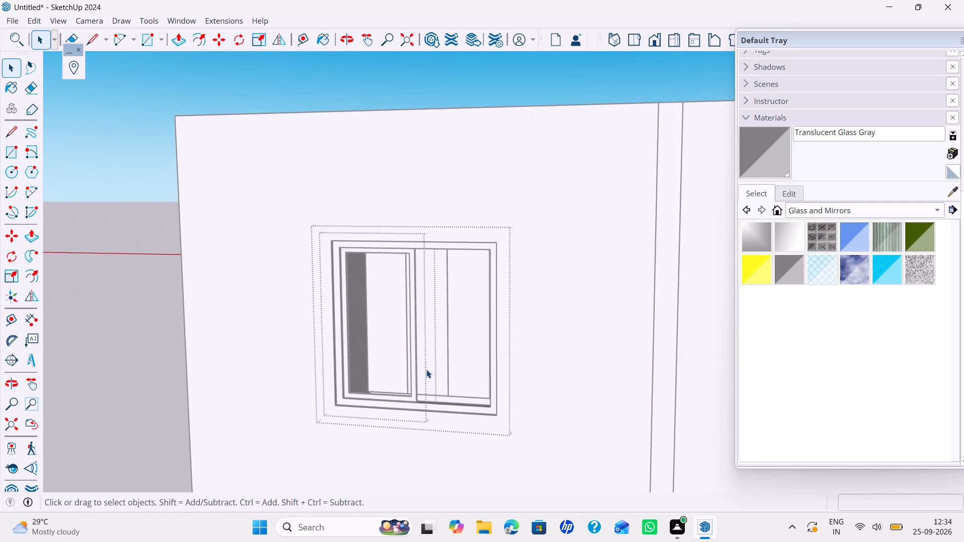
{"action": "scroll", "coordinate": [386, 384], "scroll_direction": "up", "scroll_amount": 7}
{"action": "key", "text": "r"}
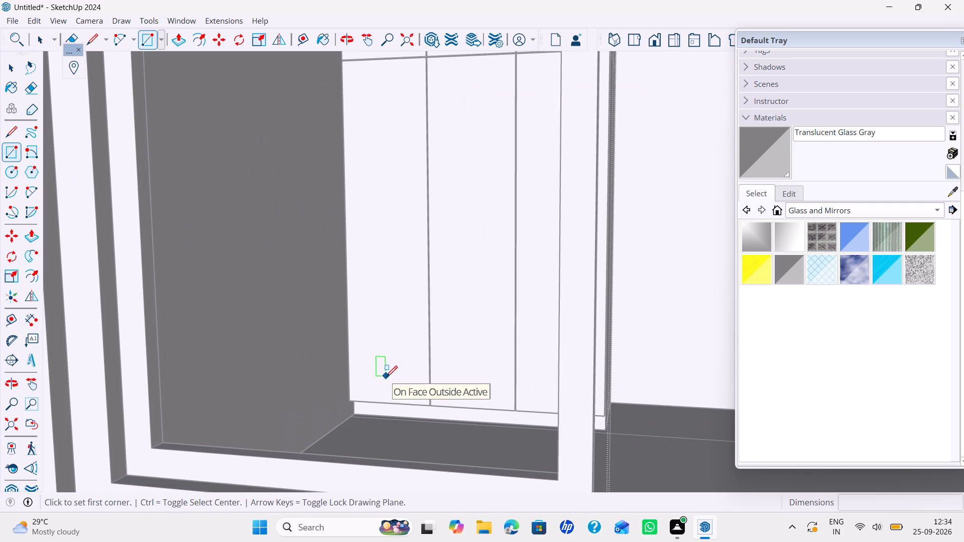
{"action": "middle_click_drag", "start_coordinate": [386, 377], "coordinate": [508, 379], "text": "shift"}
{"action": "middle_click_drag", "start_coordinate": [507, 381], "coordinate": [414, 396]}
{"action": "scroll", "coordinate": [414, 396], "scroll_direction": "up", "scroll_amount": 1}
{"action": "scroll", "coordinate": [499, 396], "scroll_direction": "down", "scroll_amount": 4}
{"action": "middle_click_drag", "start_coordinate": [500, 396], "coordinate": [353, 379], "text": "shift"}
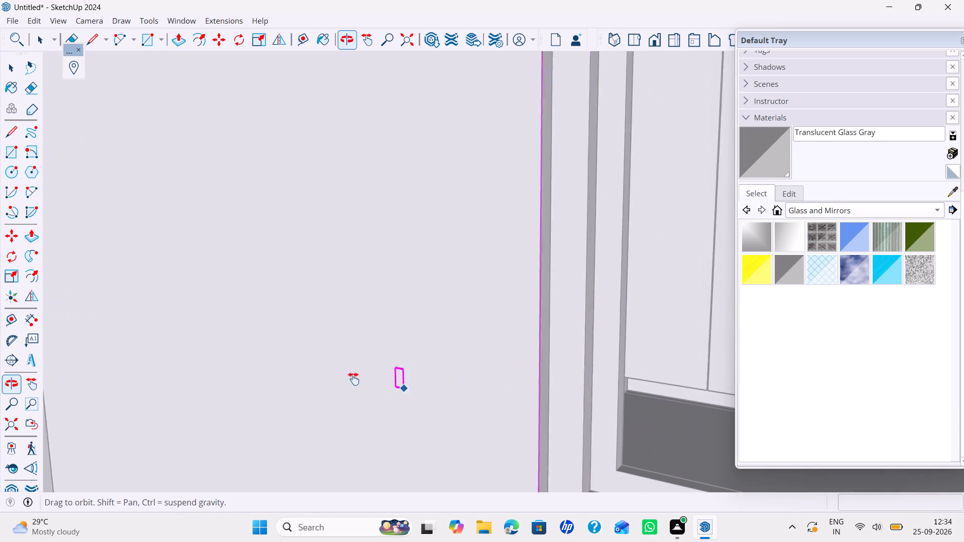
{"action": "middle_click_drag", "start_coordinate": [353, 379], "coordinate": [343, 376], "text": "shift"}
{"action": "middle_click_drag", "start_coordinate": [520, 388], "coordinate": [311, 332], "text": "shift"}
{"action": "scroll", "coordinate": [353, 398], "scroll_direction": "up", "scroll_amount": 4}
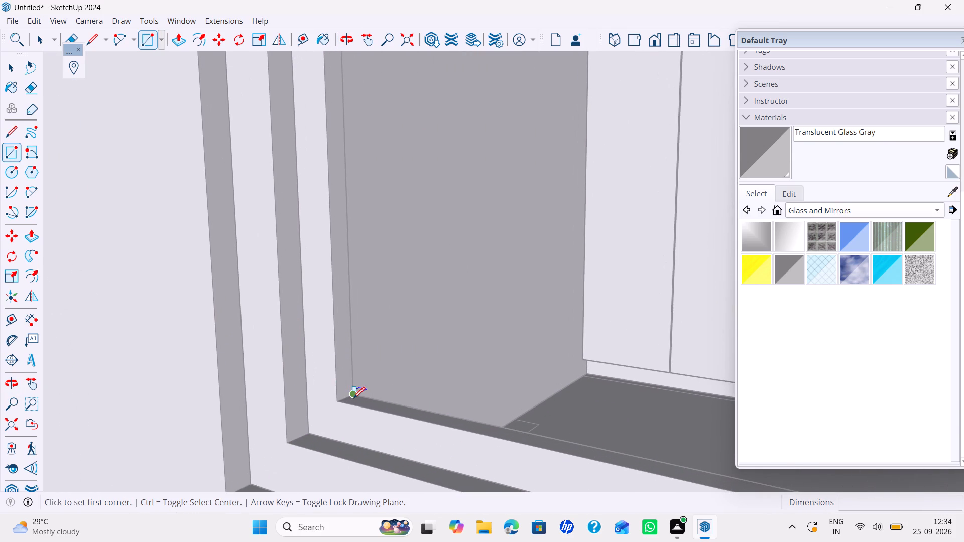
{"action": "scroll", "coordinate": [353, 398], "scroll_direction": "up", "scroll_amount": 6}
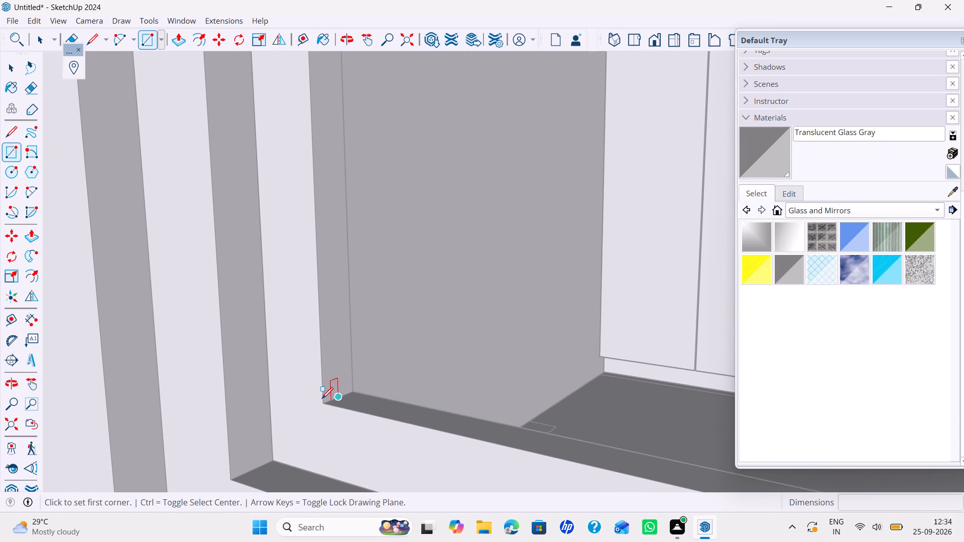
{"action": "left_click", "coordinate": [335, 400]}
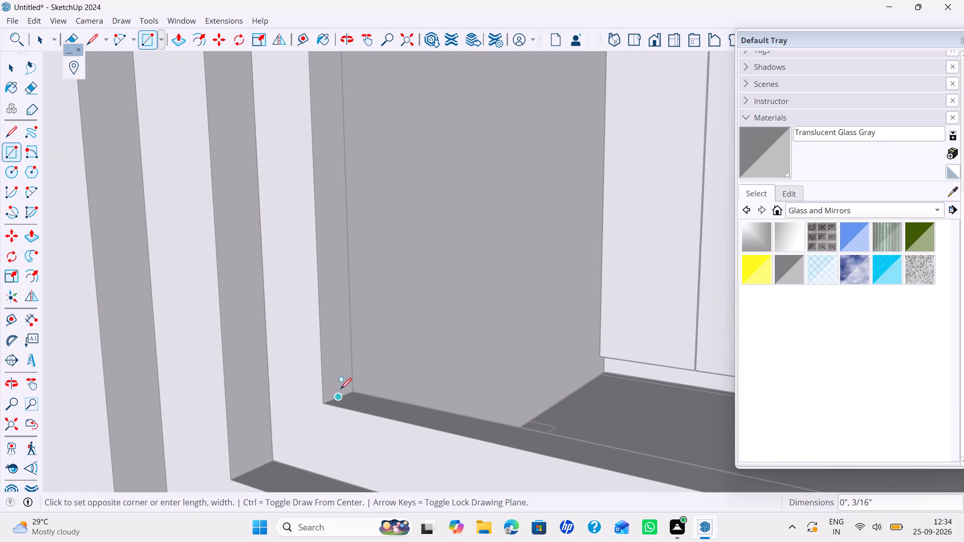
{"action": "scroll", "coordinate": [359, 372], "scroll_direction": "down", "scroll_amount": 17}
{"action": "middle_click_drag", "start_coordinate": [407, 335], "coordinate": [390, 446], "text": "shift"}
{"action": "middle_click_drag", "start_coordinate": [390, 444], "coordinate": [424, 419]}
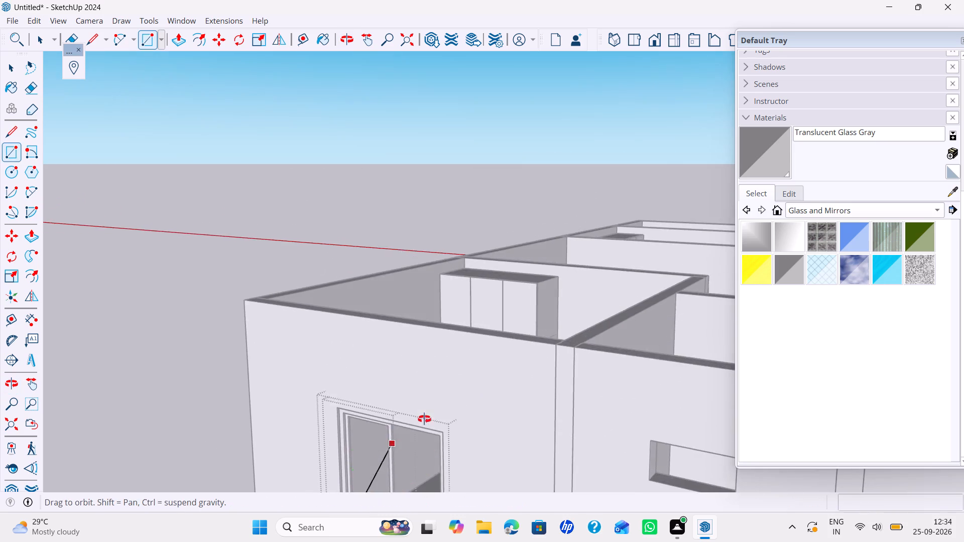
{"action": "middle_click_drag", "start_coordinate": [424, 419], "coordinate": [439, 408]}
{"action": "scroll", "coordinate": [464, 385], "scroll_direction": "up", "scroll_amount": 16}
{"action": "scroll", "coordinate": [459, 367], "scroll_direction": "down", "scroll_amount": 11}
{"action": "middle_click_drag", "start_coordinate": [458, 376], "coordinate": [420, 411], "text": "shift"}
{"action": "middle_click_drag", "start_coordinate": [420, 411], "coordinate": [498, 367]}
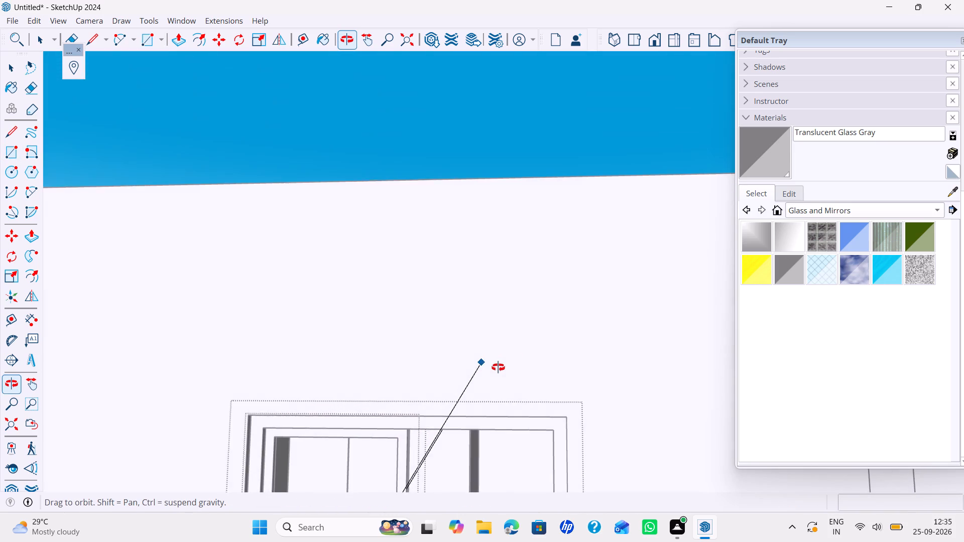
{"action": "middle_click_drag", "start_coordinate": [498, 367], "coordinate": [500, 359]}
{"action": "middle_click_drag", "start_coordinate": [462, 405], "coordinate": [491, 369], "text": "shift"}
{"action": "middle_click_drag", "start_coordinate": [448, 395], "coordinate": [515, 359]}
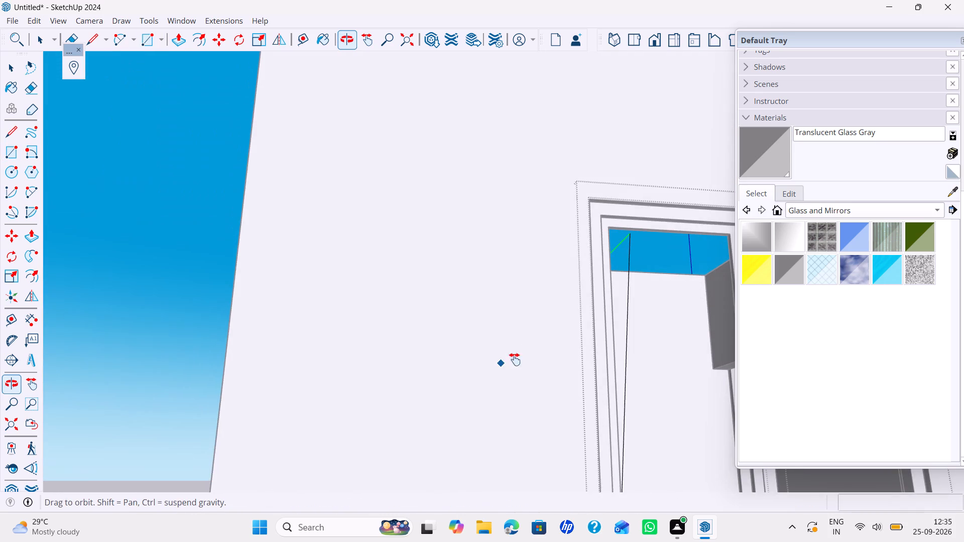
{"action": "middle_click_drag", "start_coordinate": [515, 359], "coordinate": [351, 384]}
{"action": "middle_click_drag", "start_coordinate": [574, 324], "coordinate": [525, 346], "text": "shift"}
{"action": "scroll", "coordinate": [515, 303], "scroll_direction": "up", "scroll_amount": 5}
{"action": "scroll", "coordinate": [416, 318], "scroll_direction": "up", "scroll_amount": 2}
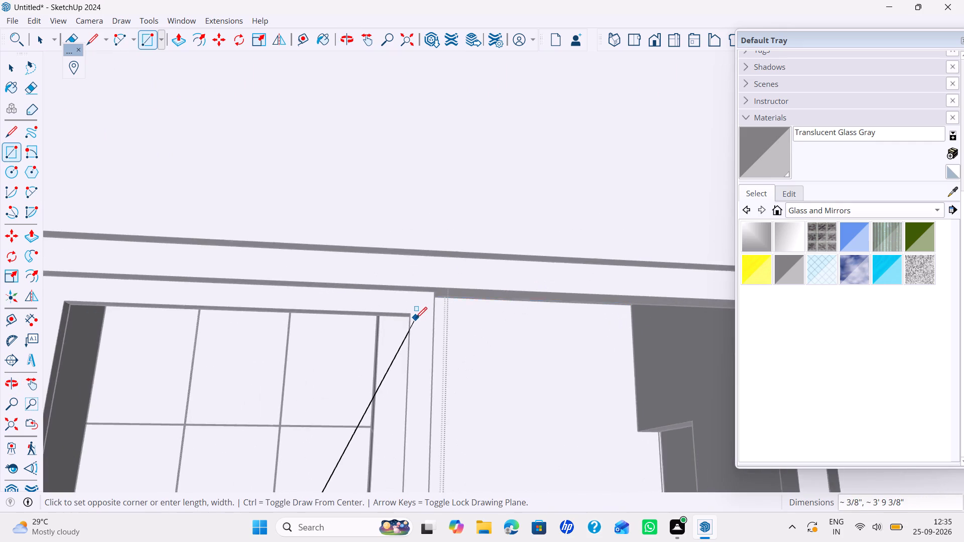
{"action": "scroll", "coordinate": [416, 318], "scroll_direction": "up", "scroll_amount": 2}
{"action": "key", "text": "Left"}
{"action": "scroll", "coordinate": [411, 314], "scroll_direction": "up", "scroll_amount": 4}
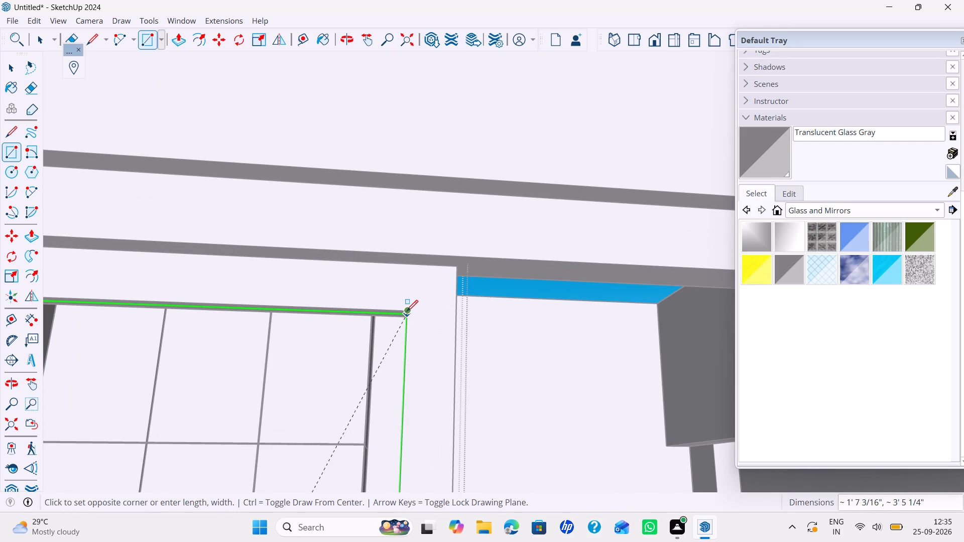
{"action": "left_click", "coordinate": [404, 311]}
{"action": "key", "text": "space"}
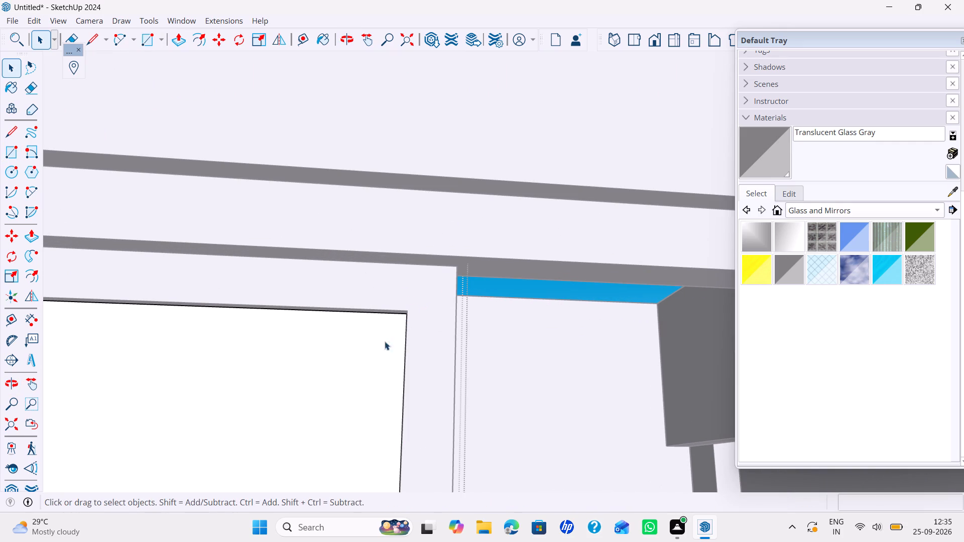
Push/Pull the rectangle to a thickness of 8 mm as the glass pane, and close its group.
{"action": "key", "text": "p"}
{"action": "left_click", "coordinate": [351, 365]}
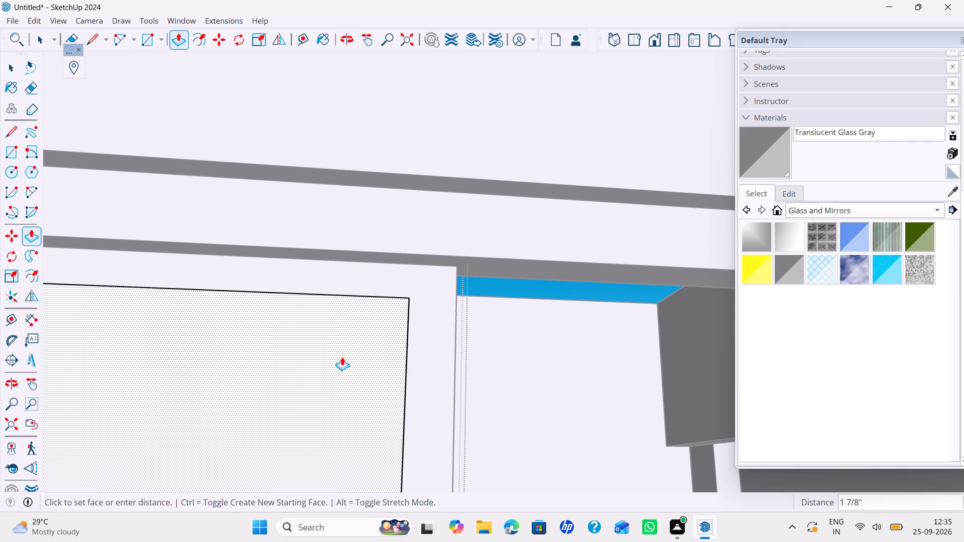
{"action": "type", "text": "8MM"}
{"action": "key", "text": "Return"}
{"action": "key", "text": "space"}
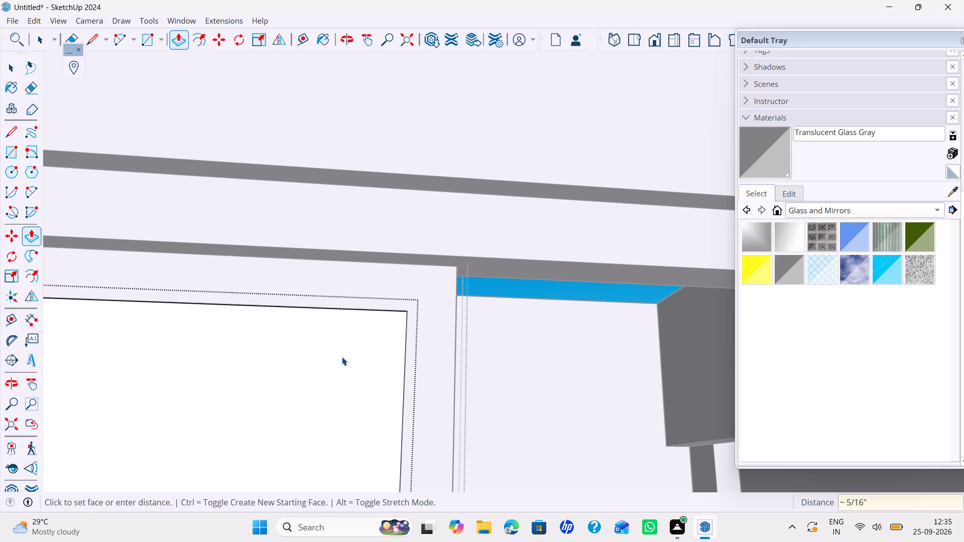
{"action": "left_click", "coordinate": [546, 290]}
Paint the glass pane group with the Translucent Glass Gray material.
{"action": "left_click", "coordinate": [378, 373]}
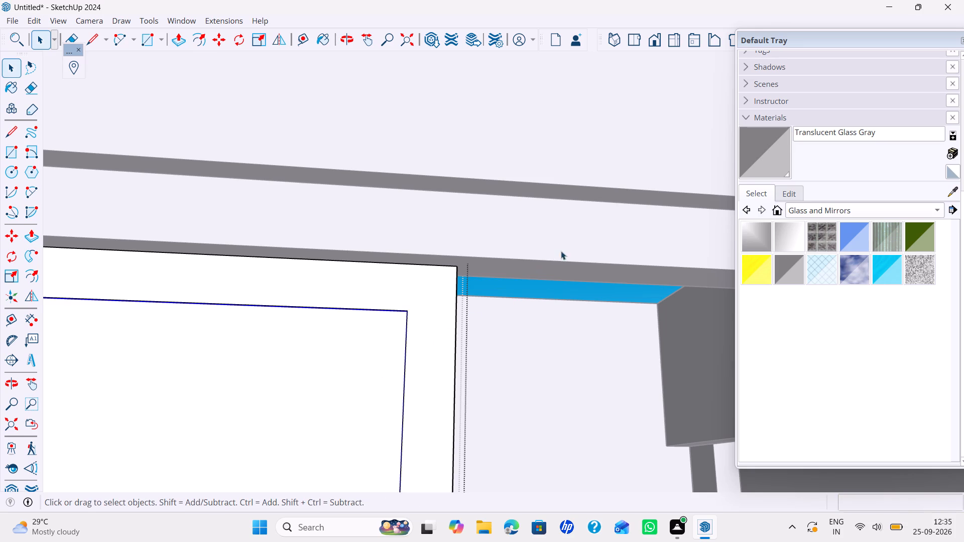
{"action": "left_click", "coordinate": [768, 140]}
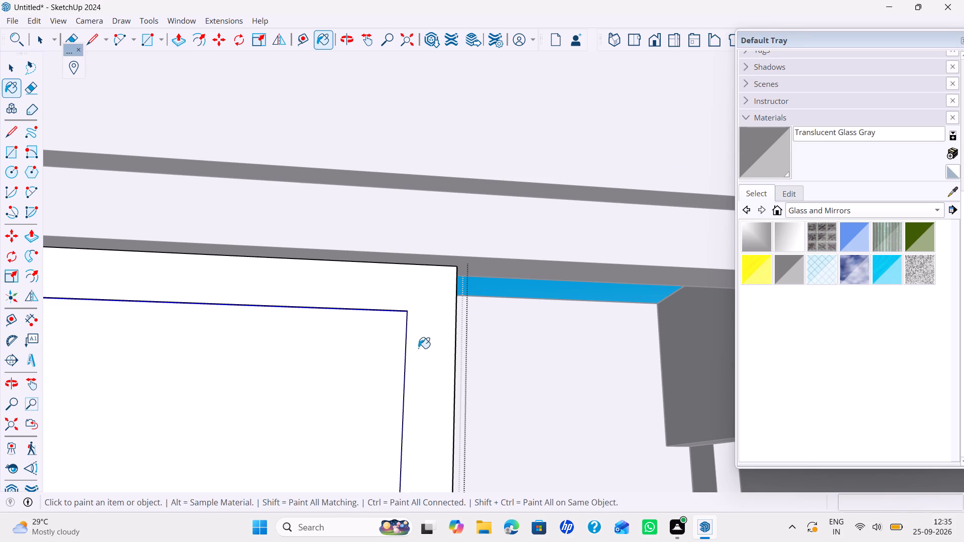
{"action": "left_click", "coordinate": [373, 376]}
{"action": "key", "text": "space"}
Shift the glass pane sideways along the sash's top inner edge, away from the upper corner, exposing the pane's corner edge.
{"action": "key", "text": "m"}
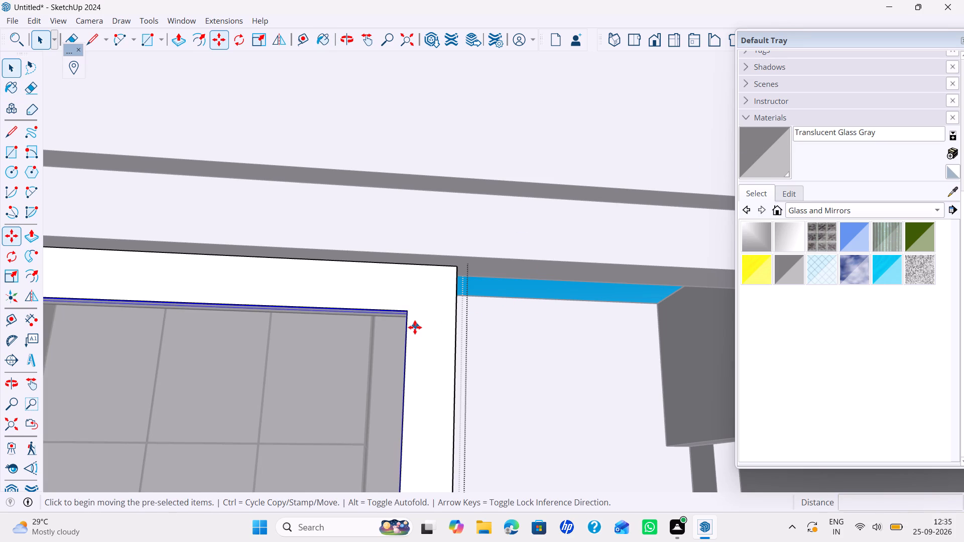
{"action": "scroll", "coordinate": [415, 325], "scroll_direction": "up", "scroll_amount": 3}
{"action": "middle_click_drag", "start_coordinate": [415, 325], "coordinate": [463, 296], "text": "shift"}
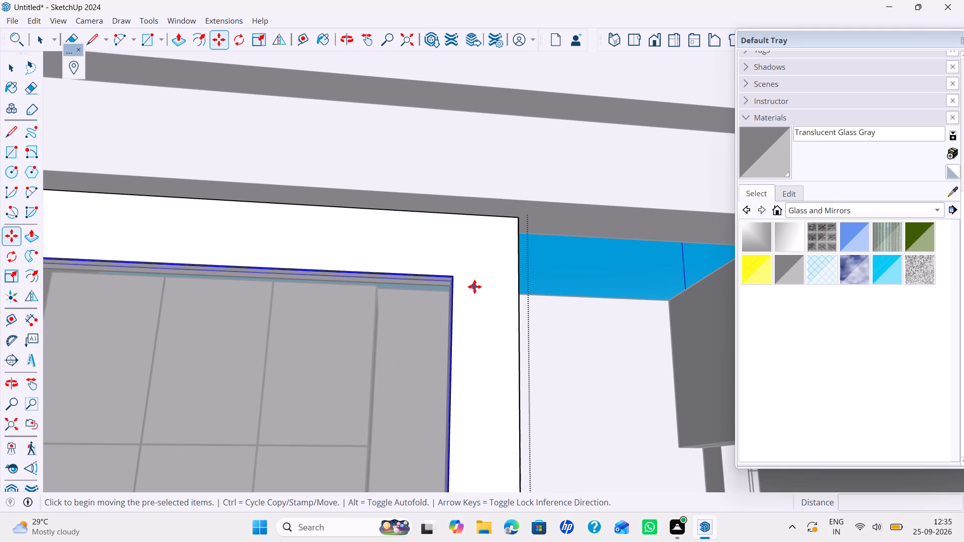
{"action": "scroll", "coordinate": [459, 278], "scroll_direction": "up", "scroll_amount": 4}
{"action": "left_click", "coordinate": [456, 277]}
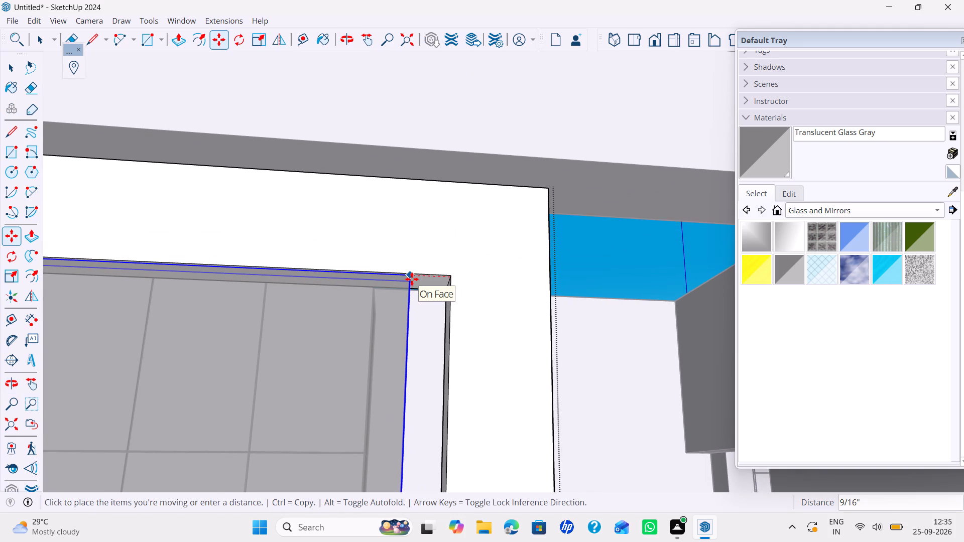
{"action": "left_click", "coordinate": [404, 281]}
Move the glass pane by the midpoint of its upper corner edge to the midpoint of the sash's inner corner edge, centring it in depth.
{"action": "scroll", "coordinate": [415, 279], "scroll_direction": "up", "scroll_amount": 4}
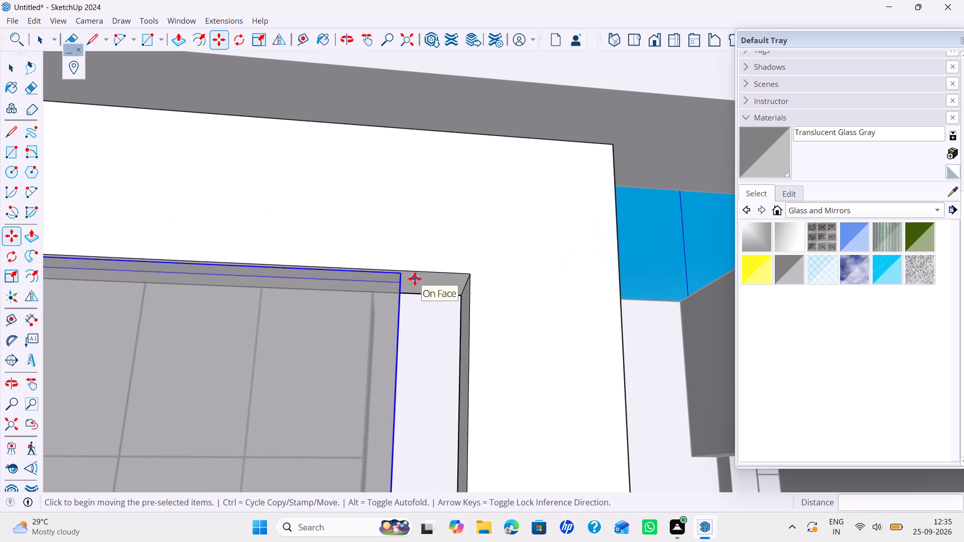
{"action": "middle_click_drag", "start_coordinate": [415, 279], "coordinate": [414, 268]}
{"action": "scroll", "coordinate": [415, 279], "scroll_direction": "up", "scroll_amount": 1}
{"action": "middle_click_drag", "start_coordinate": [412, 268], "coordinate": [383, 270]}
{"action": "scroll", "coordinate": [383, 271], "scroll_direction": "up", "scroll_amount": 2}
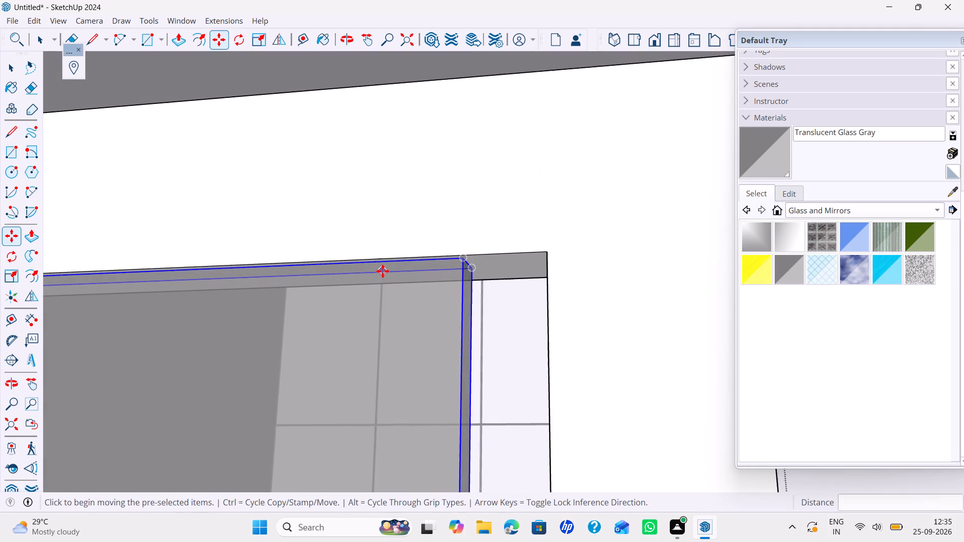
{"action": "scroll", "coordinate": [383, 271], "scroll_direction": "up", "scroll_amount": 2}
{"action": "scroll", "coordinate": [536, 258], "scroll_direction": "up", "scroll_amount": 5}
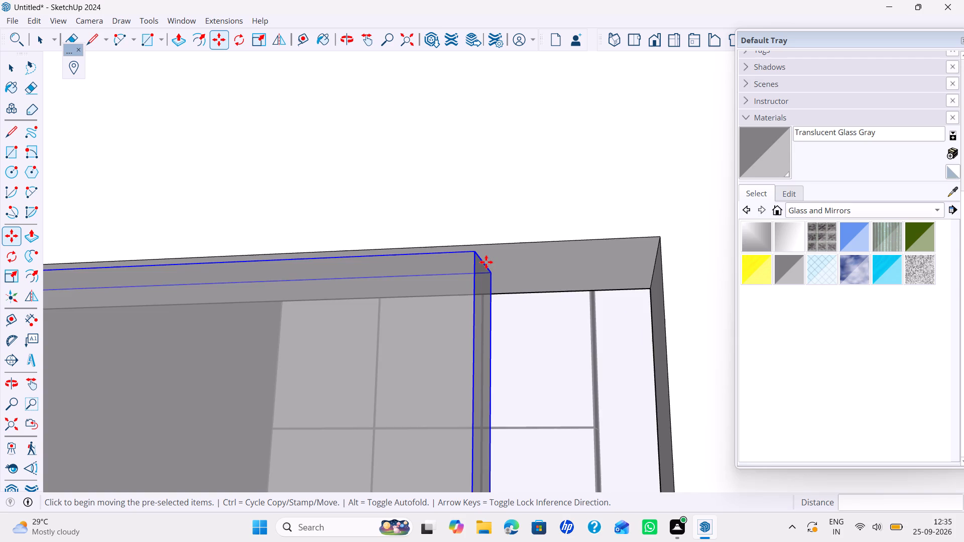
{"action": "scroll", "coordinate": [486, 262], "scroll_direction": "up", "scroll_amount": 3}
{"action": "left_click", "coordinate": [485, 261]}
{"action": "middle_click_drag", "start_coordinate": [618, 261], "coordinate": [484, 246]}
{"action": "middle_click_drag", "start_coordinate": [485, 246], "coordinate": [570, 224]}
{"action": "scroll", "coordinate": [570, 224], "scroll_direction": "up", "scroll_amount": 1}
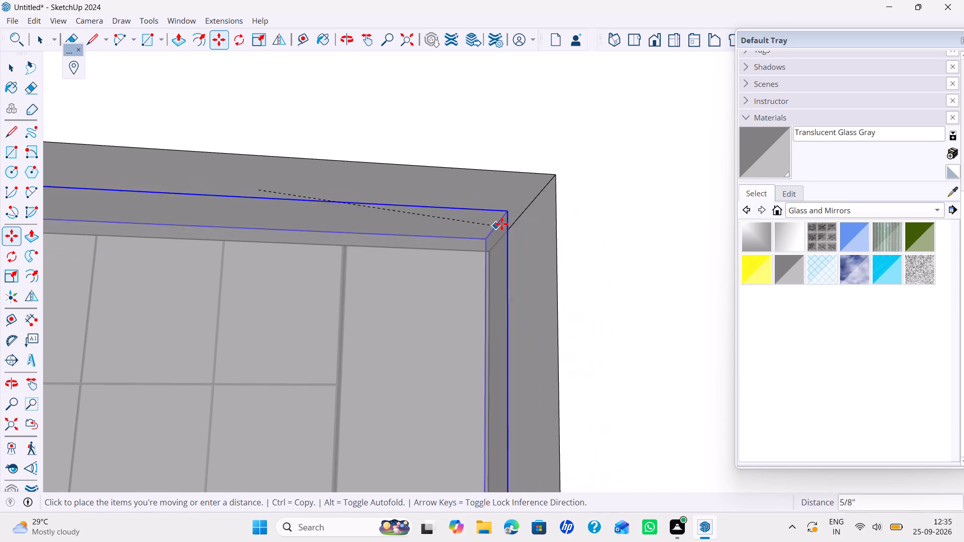
{"action": "left_click", "coordinate": [517, 222]}
{"action": "key", "text": "space"}
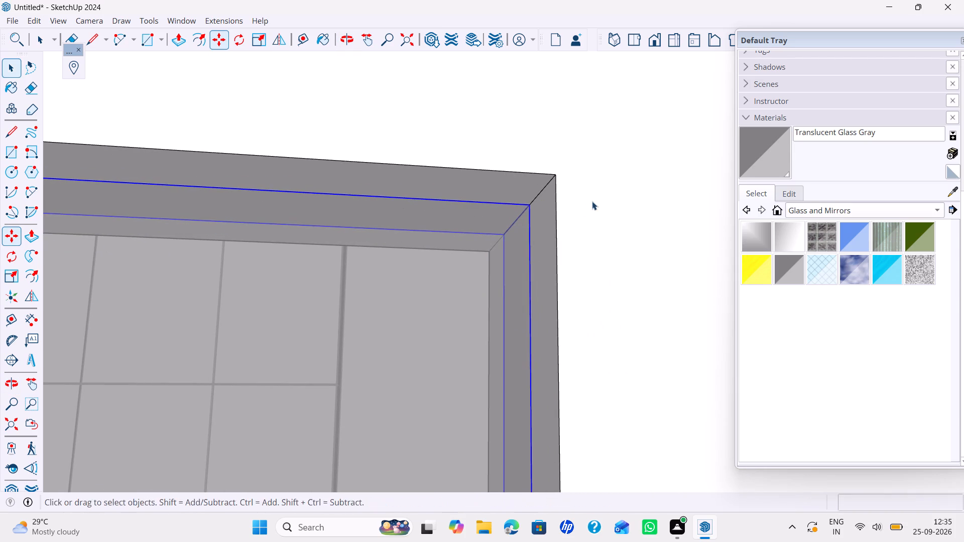
Check how the glass pane sits in the sash frame, and close the sash group.
{"action": "middle_click_drag", "start_coordinate": [592, 201], "coordinate": [557, 290]}
{"action": "scroll", "coordinate": [557, 291], "scroll_direction": "up", "scroll_amount": 1}
{"action": "scroll", "coordinate": [557, 292], "scroll_direction": "down", "scroll_amount": 12}
{"action": "middle_click_drag", "start_coordinate": [553, 303], "coordinate": [557, 259], "text": "shift"}
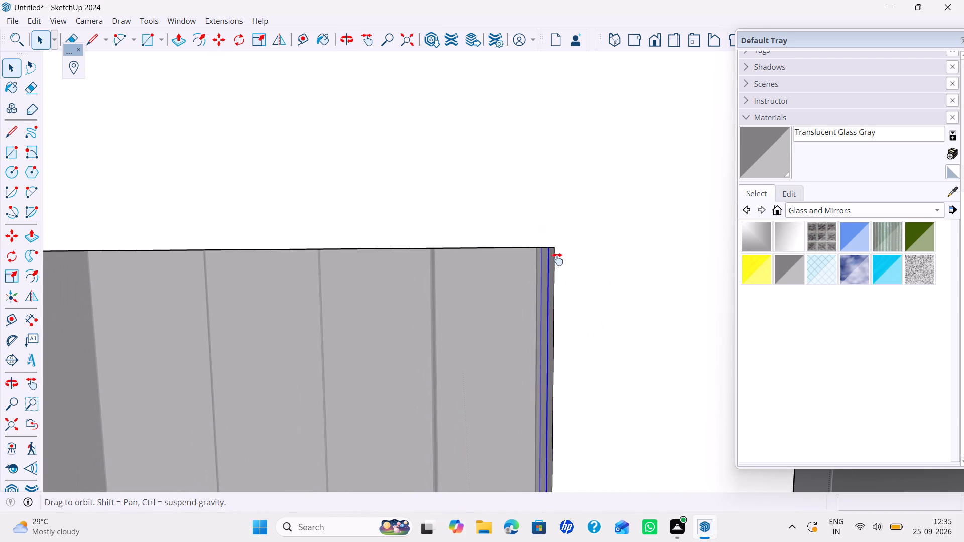
{"action": "middle_click_drag", "start_coordinate": [557, 259], "coordinate": [561, 239], "text": "shift"}
{"action": "scroll", "coordinate": [568, 238], "scroll_direction": "up", "scroll_amount": 1}
{"action": "scroll", "coordinate": [569, 238], "scroll_direction": "down", "scroll_amount": 15}
{"action": "scroll", "coordinate": [570, 261], "scroll_direction": "down", "scroll_amount": 13}
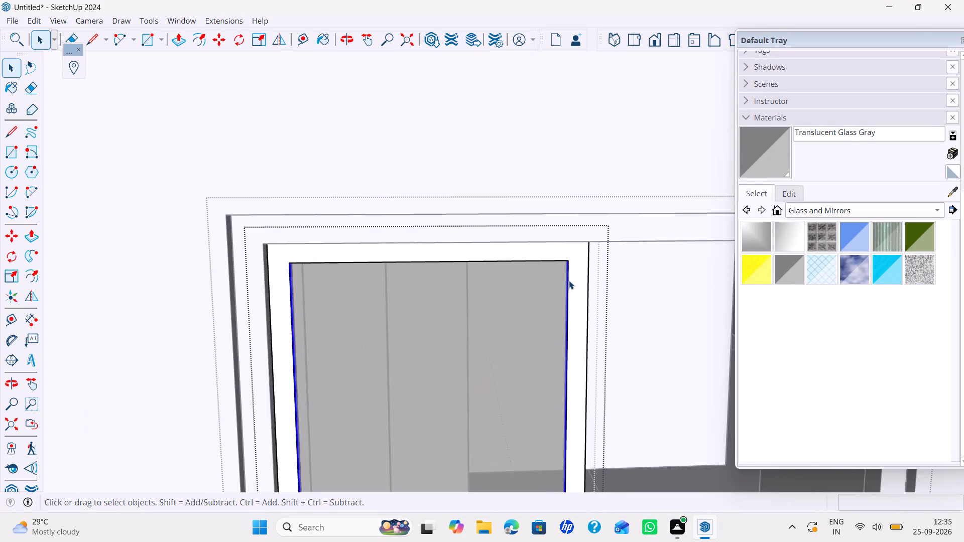
{"action": "scroll", "coordinate": [569, 281], "scroll_direction": "down", "scroll_amount": 13}
{"action": "middle_click_drag", "start_coordinate": [563, 297], "coordinate": [538, 264], "text": "shift"}
{"action": "middle_click_drag", "start_coordinate": [557, 282], "coordinate": [501, 289]}
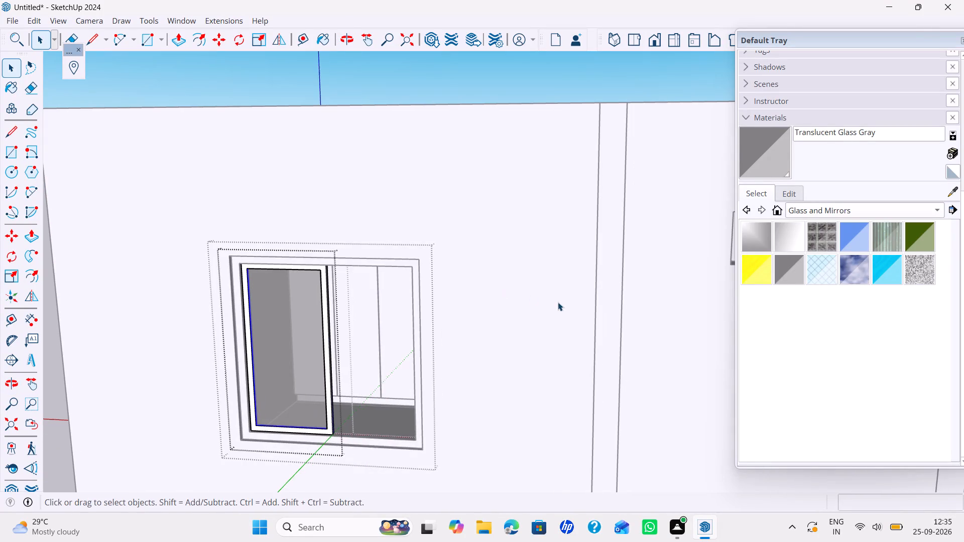
{"action": "left_click", "coordinate": [562, 304]}
Move the glazed sash 3 7/16" sideways along the window frame's bottom edge, away from the side jamb, using its lower corner as base point.
{"action": "middle_click_drag", "start_coordinate": [467, 329], "coordinate": [574, 288]}
{"action": "scroll", "coordinate": [419, 370], "scroll_direction": "up", "scroll_amount": 4}
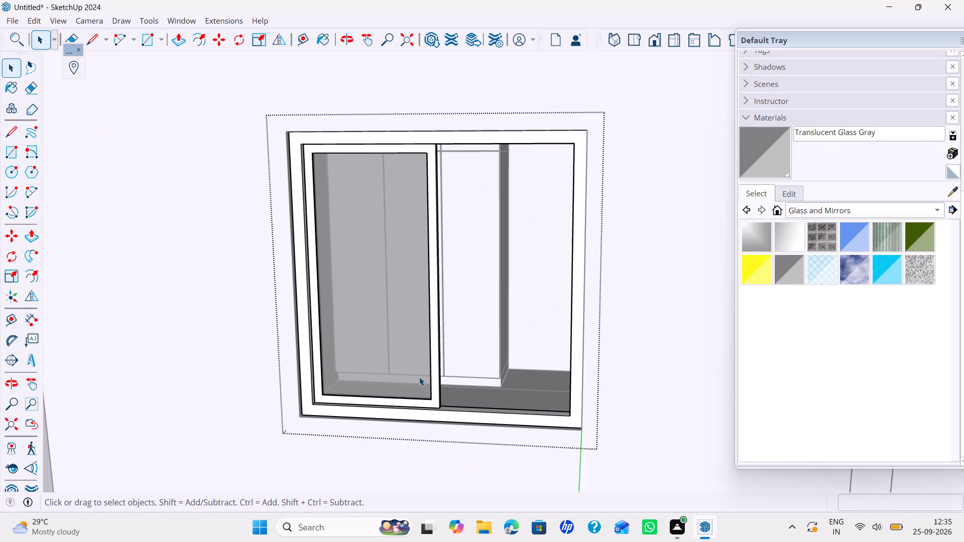
{"action": "left_click", "coordinate": [419, 377]}
{"action": "key", "text": "m"}
{"action": "middle_click_drag", "start_coordinate": [402, 397], "coordinate": [351, 420]}
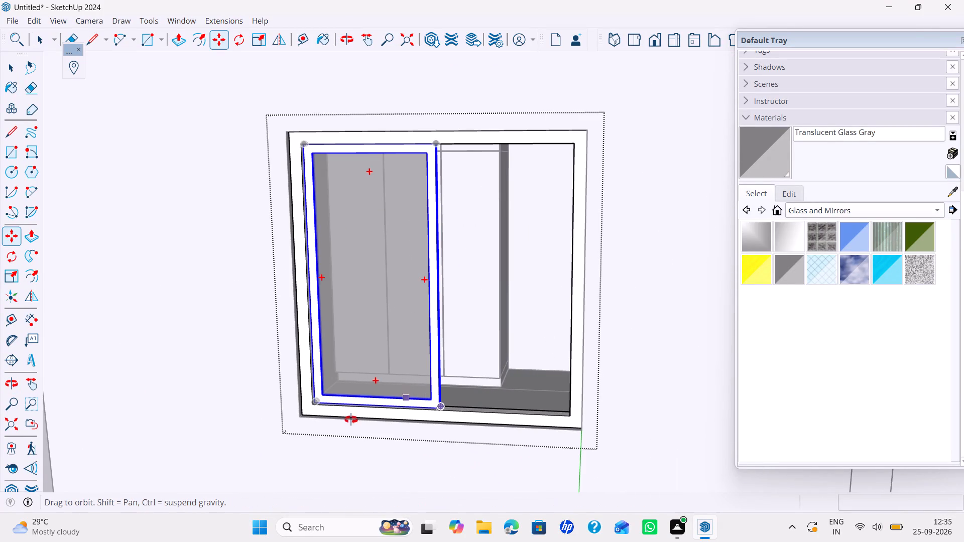
{"action": "middle_click_drag", "start_coordinate": [351, 420], "coordinate": [506, 431]}
{"action": "scroll", "coordinate": [392, 381], "scroll_direction": "up", "scroll_amount": 5}
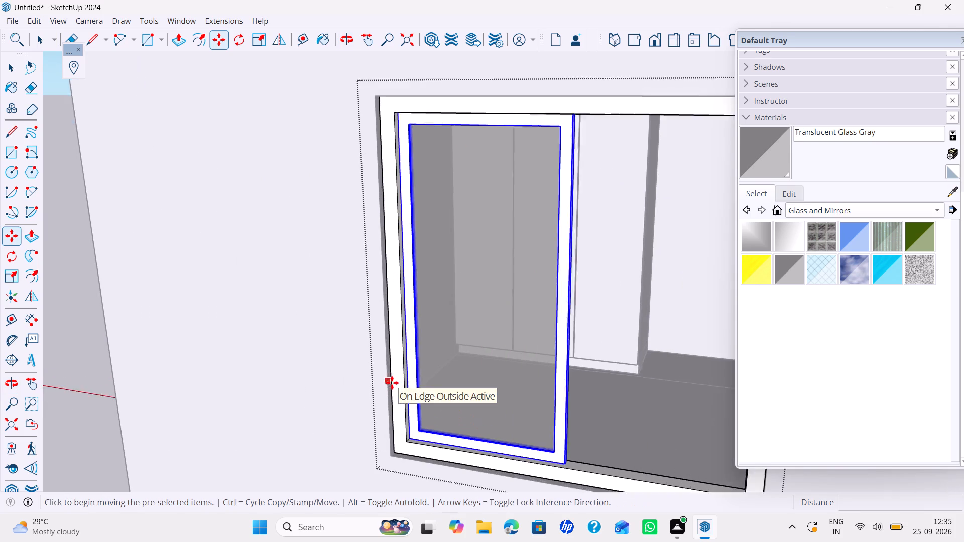
{"action": "scroll", "coordinate": [425, 457], "scroll_direction": "up", "scroll_amount": 11}
{"action": "left_click", "coordinate": [401, 443]}
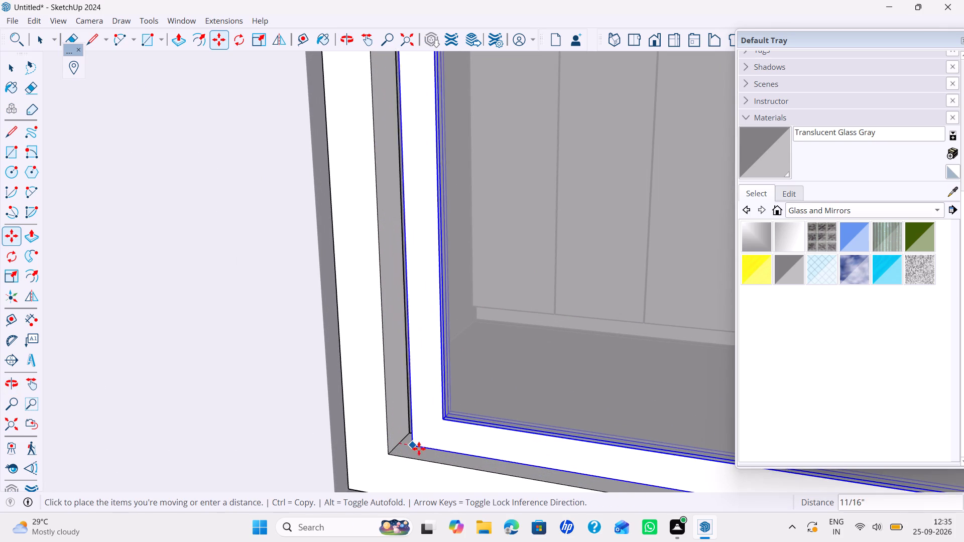
{"action": "left_click", "coordinate": [475, 462]}
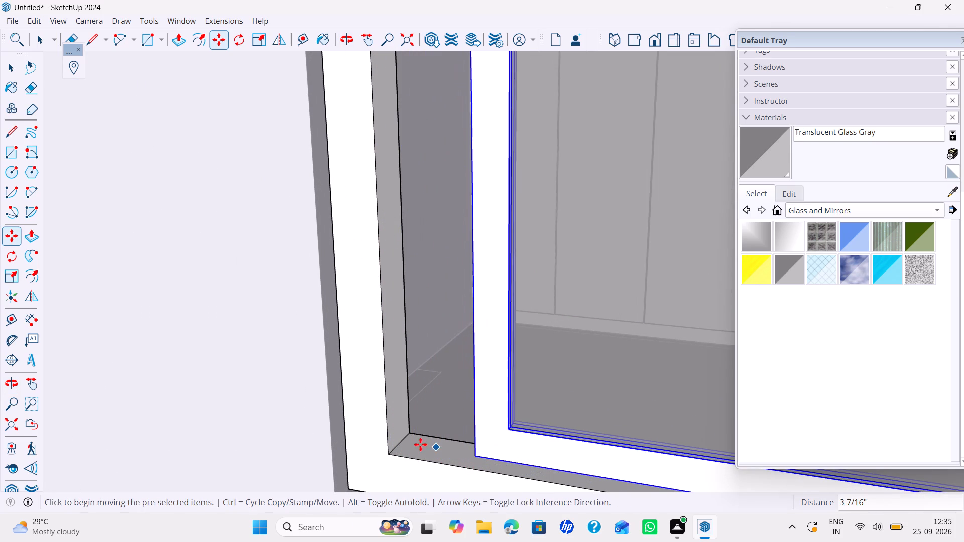
Move the glazed sash about 3 1/2" back along the frame's bottom edge, against the side jamb, using its lower corner as base point.
{"action": "middle_click_drag", "start_coordinate": [420, 444], "coordinate": [568, 474]}
{"action": "scroll", "coordinate": [503, 440], "scroll_direction": "up", "scroll_amount": 5}
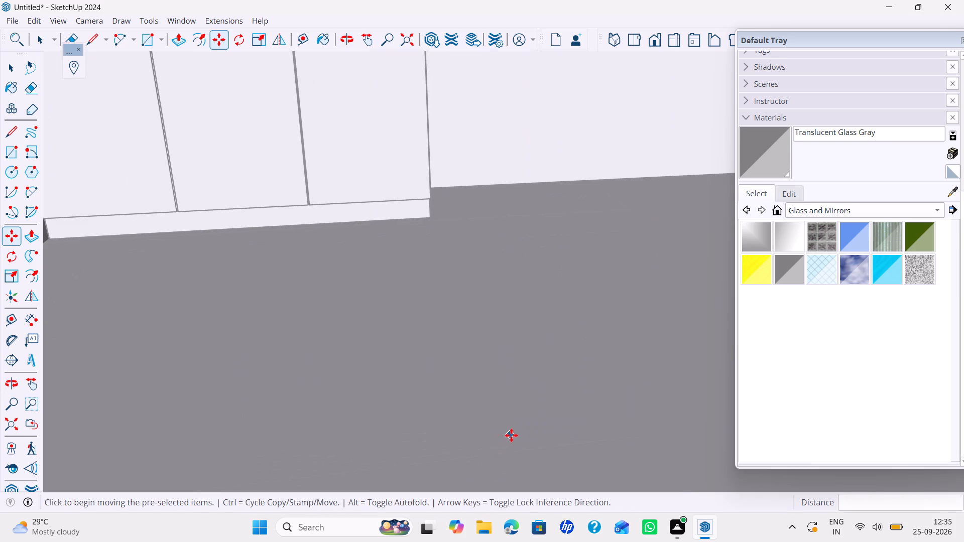
{"action": "scroll", "coordinate": [532, 432], "scroll_direction": "down", "scroll_amount": 5}
{"action": "scroll", "coordinate": [573, 448], "scroll_direction": "up", "scroll_amount": 6}
{"action": "left_click", "coordinate": [556, 425]}
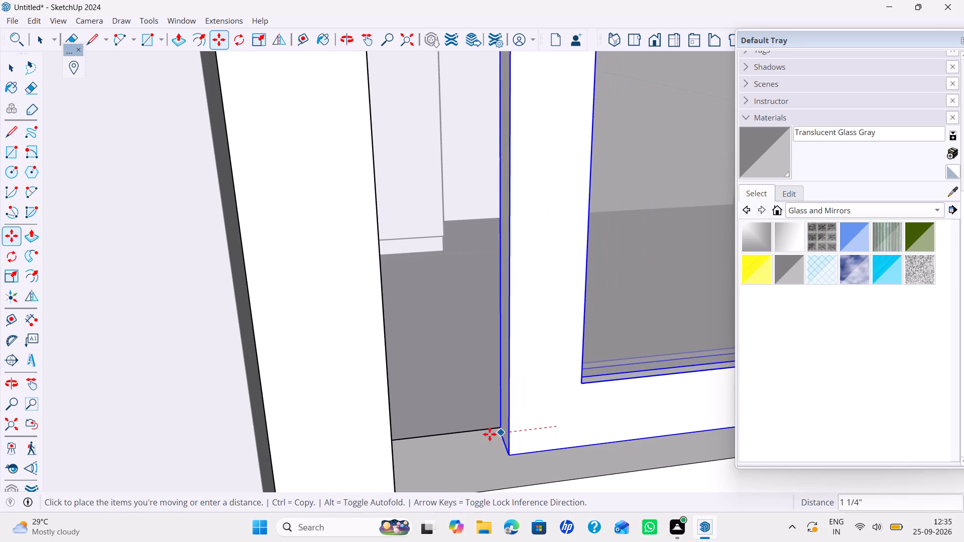
{"action": "middle_click_drag", "start_coordinate": [490, 434], "coordinate": [376, 427]}
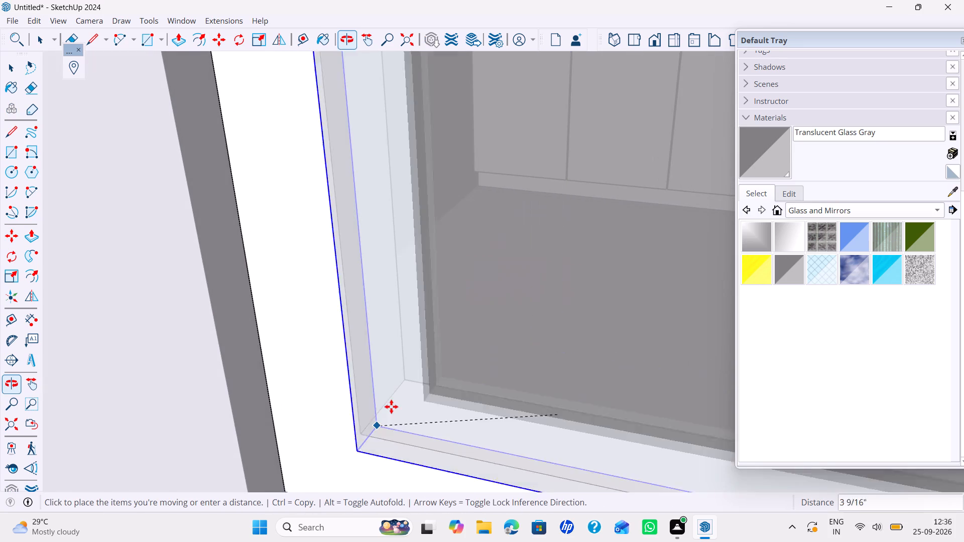
{"action": "left_click", "coordinate": [382, 406]}
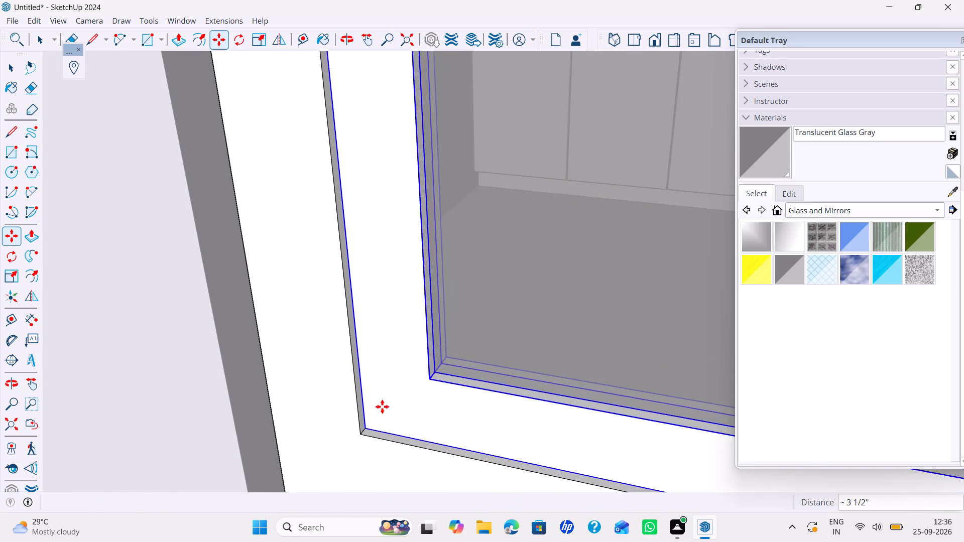
Copy the glazed sash about 1' 10" sideways, placing its lower corner at the back lower corner of the first sash's free stile.
{"action": "scroll", "coordinate": [439, 381], "scroll_direction": "down", "scroll_amount": 5}
{"action": "key", "text": "space"}
{"action": "scroll", "coordinate": [467, 385], "scroll_direction": "down", "scroll_amount": 6}
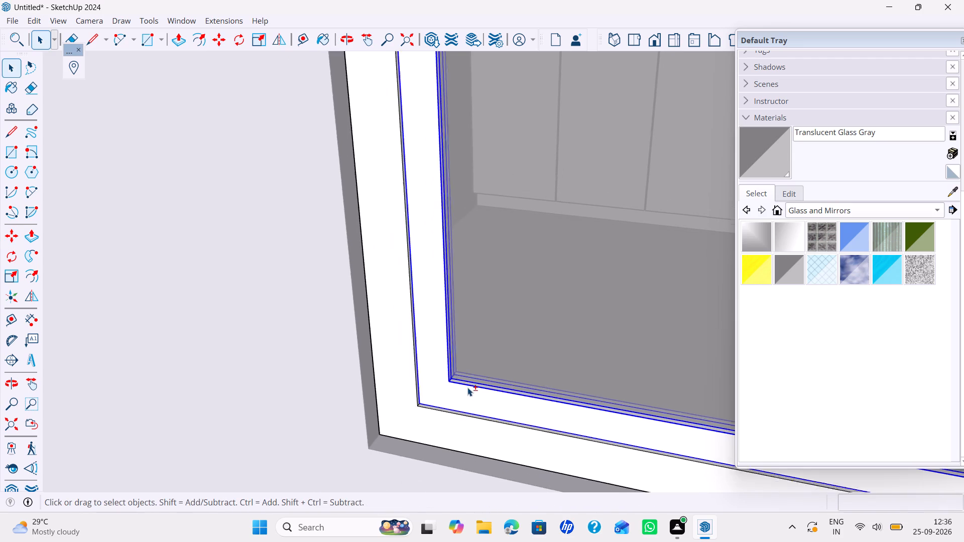
{"action": "middle_click_drag", "start_coordinate": [467, 389], "coordinate": [284, 369], "text": "shift"}
{"action": "key", "text": "m"}
{"action": "middle_click_drag", "start_coordinate": [357, 393], "coordinate": [394, 390]}
{"action": "scroll", "coordinate": [358, 393], "scroll_direction": "down", "scroll_amount": 1, "text": "shift"}
{"action": "scroll", "coordinate": [316, 395], "scroll_direction": "up", "scroll_amount": 4}
{"action": "middle_click_drag", "start_coordinate": [315, 392], "coordinate": [459, 389], "text": "shift"}
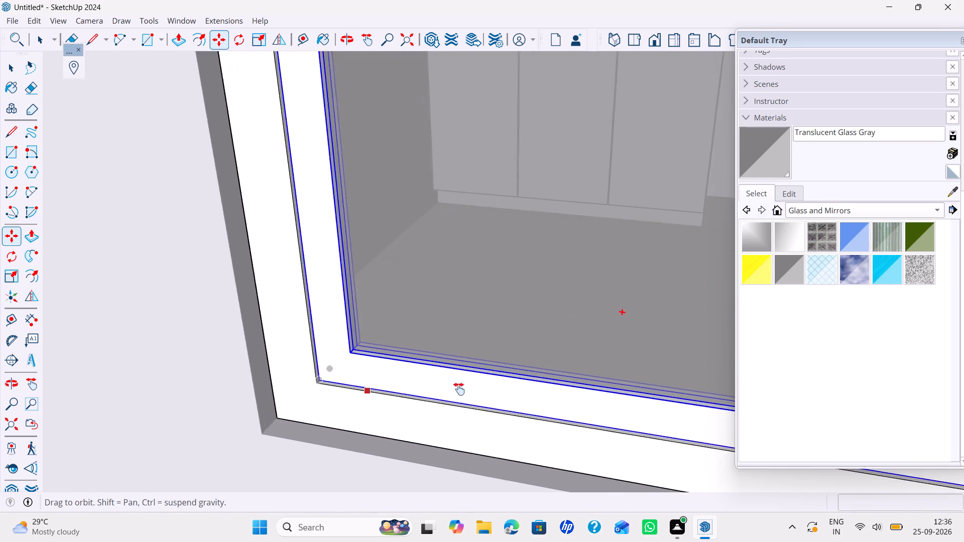
{"action": "middle_click_drag", "start_coordinate": [459, 389], "coordinate": [464, 387], "text": "shift"}
{"action": "scroll", "coordinate": [386, 376], "scroll_direction": "up", "scroll_amount": 4}
{"action": "scroll", "coordinate": [444, 377], "scroll_direction": "up", "scroll_amount": 4}
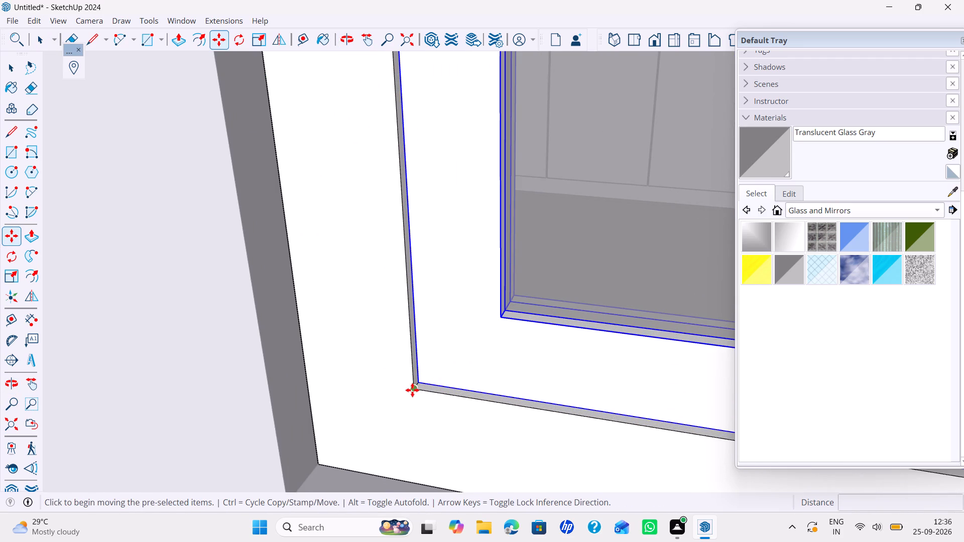
{"action": "left_click", "coordinate": [412, 390], "text": "ctrl"}
{"action": "key", "text": "Escape"}
{"action": "scroll", "coordinate": [420, 381], "scroll_direction": "up", "scroll_amount": 1}
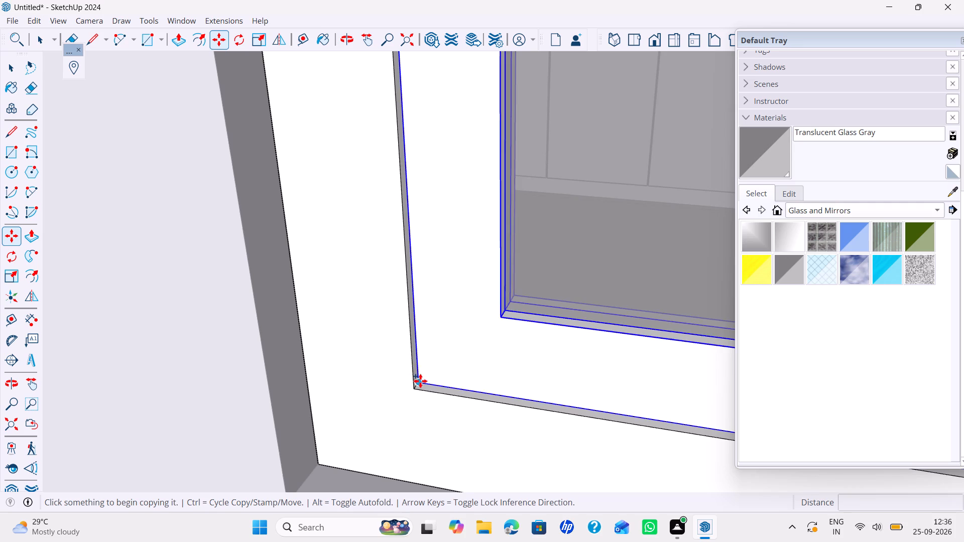
{"action": "left_click", "coordinate": [420, 381]}
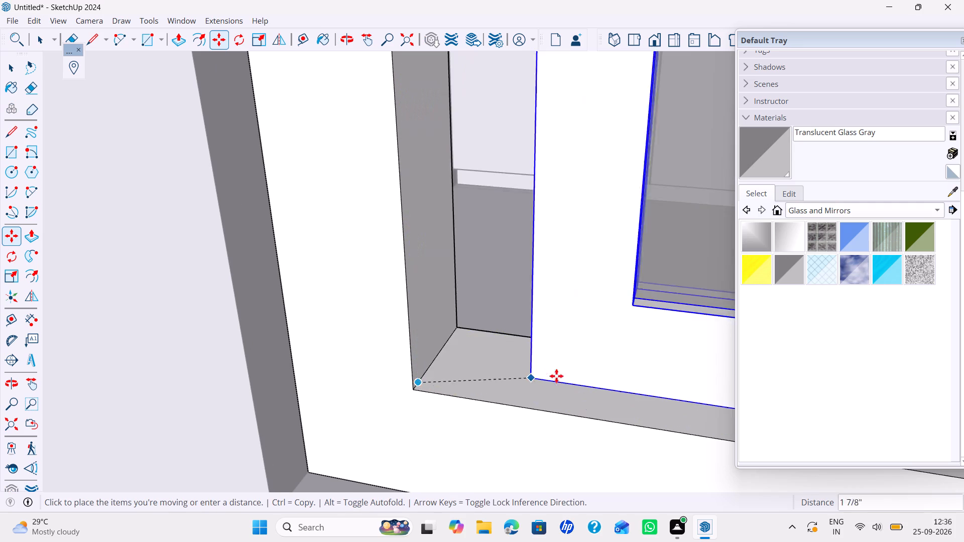
{"action": "scroll", "coordinate": [579, 376], "scroll_direction": "down", "scroll_amount": 18}
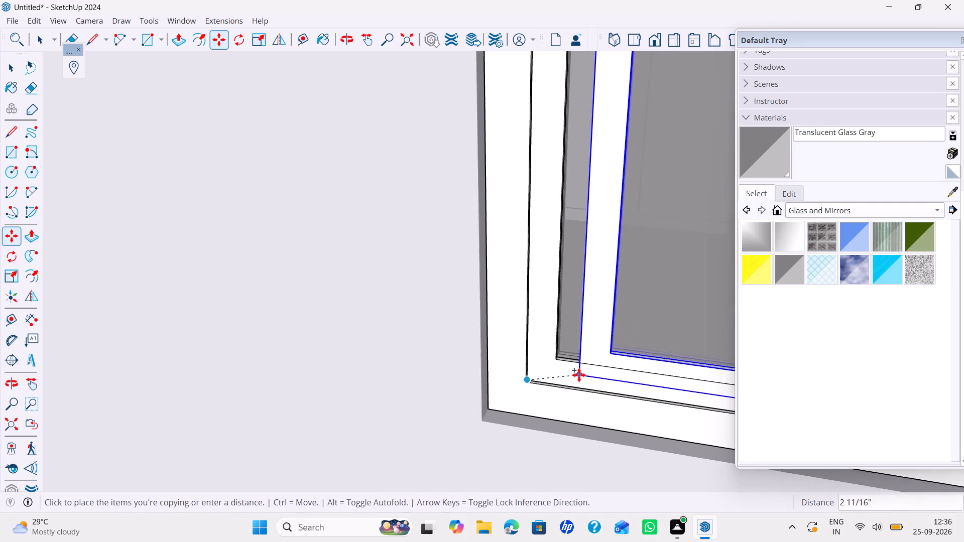
{"action": "middle_click_drag", "start_coordinate": [577, 376], "coordinate": [439, 322], "text": "shift"}
{"action": "scroll", "coordinate": [697, 365], "scroll_direction": "down", "scroll_amount": 5}
{"action": "middle_click_drag", "start_coordinate": [685, 370], "coordinate": [498, 352], "text": "shift"}
{"action": "middle_click_drag", "start_coordinate": [656, 370], "coordinate": [624, 377]}
{"action": "scroll", "coordinate": [610, 371], "scroll_direction": "up", "scroll_amount": 4}
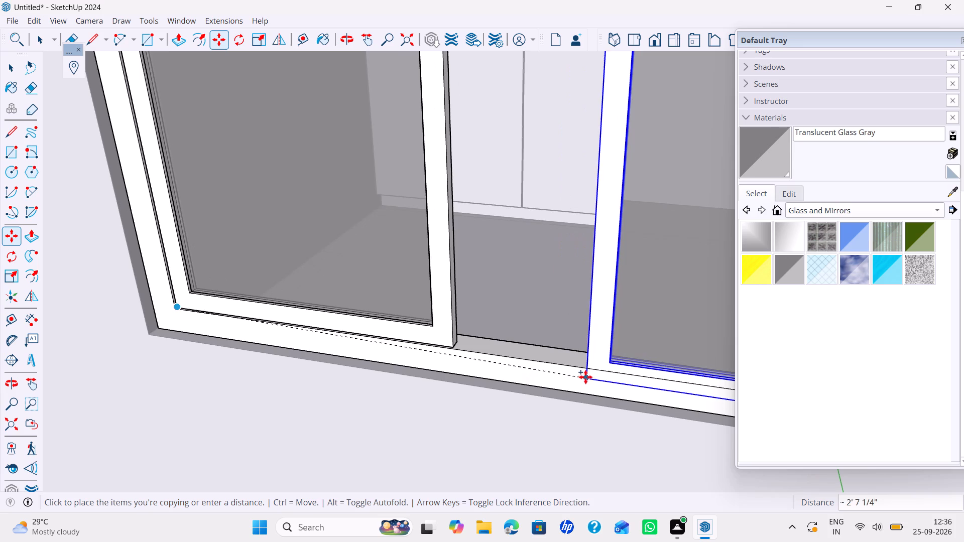
{"action": "scroll", "coordinate": [483, 347], "scroll_direction": "up", "scroll_amount": 5}
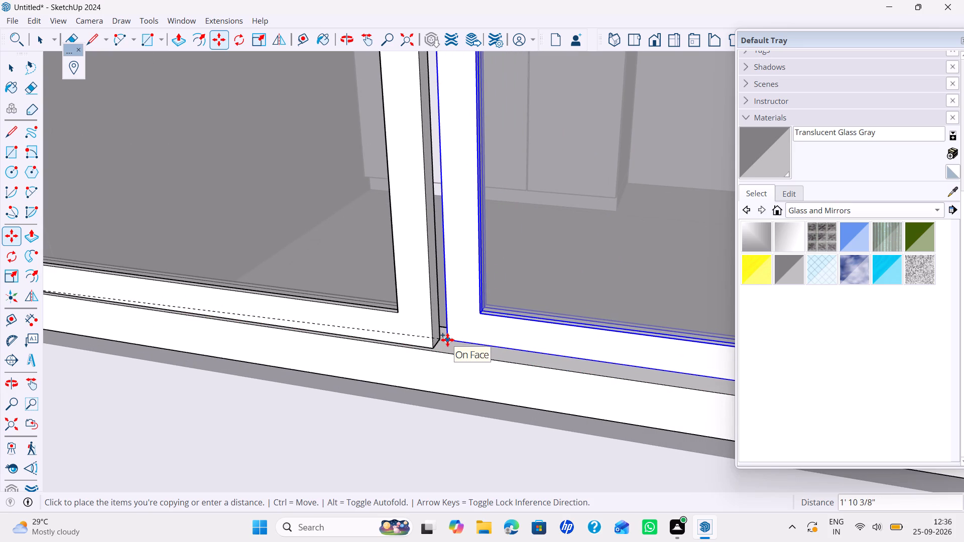
{"action": "scroll", "coordinate": [438, 340], "scroll_direction": "up", "scroll_amount": 2}
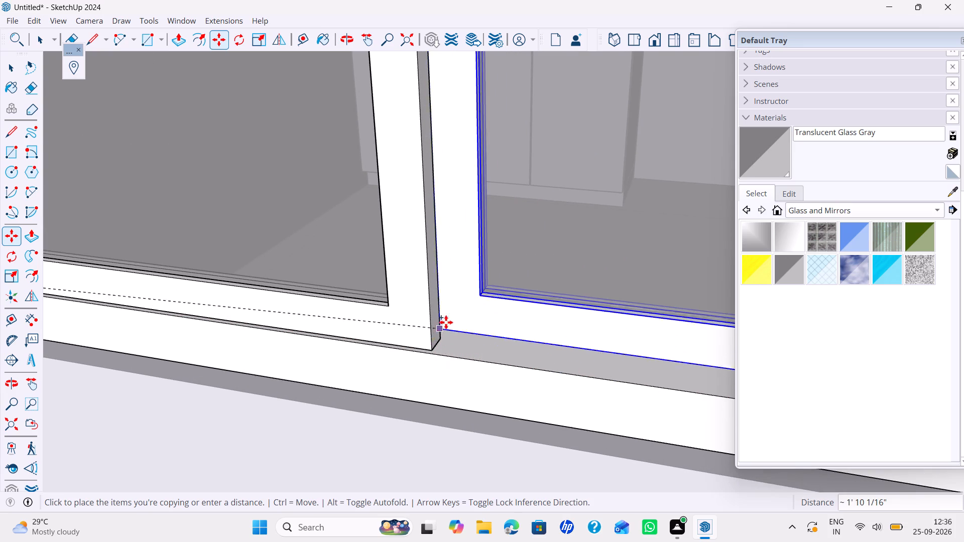
{"action": "left_click", "coordinate": [440, 338]}
{"action": "key", "text": "space"}
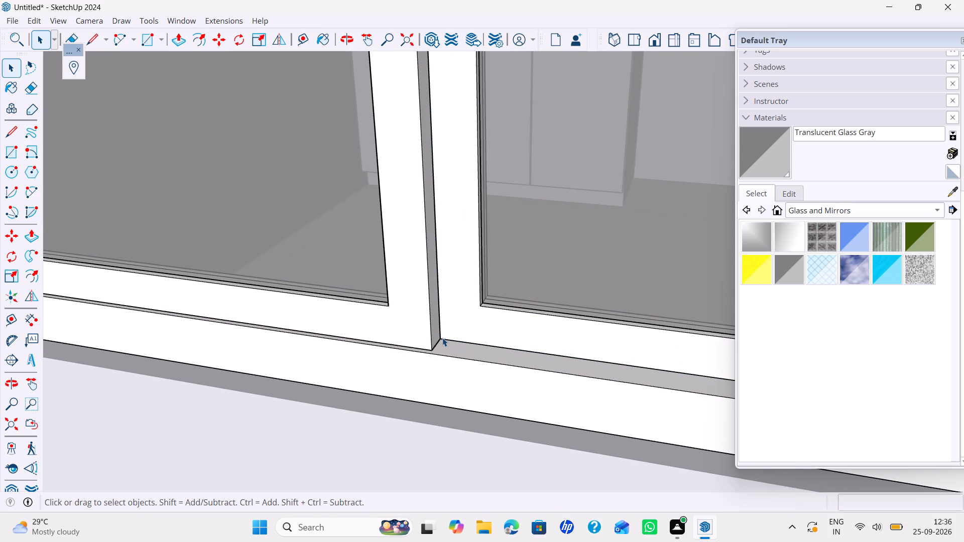
Check how the two overlapping sashes sit in the bedroom window frame, and close the window group.
{"action": "middle_click_drag", "start_coordinate": [472, 331], "coordinate": [501, 467]}
{"action": "scroll", "coordinate": [505, 446], "scroll_direction": "up", "scroll_amount": 1}
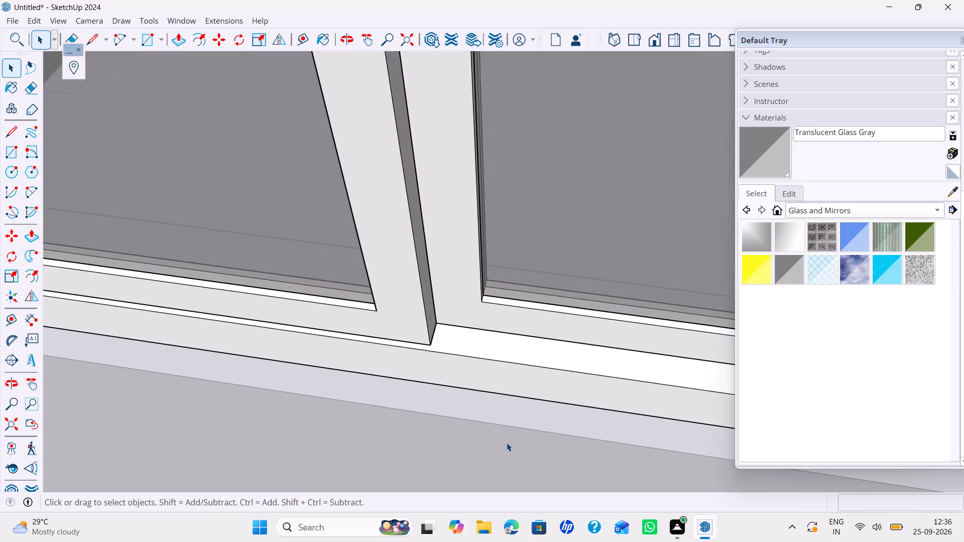
{"action": "scroll", "coordinate": [507, 443], "scroll_direction": "down", "scroll_amount": 20}
{"action": "scroll", "coordinate": [528, 422], "scroll_direction": "down", "scroll_amount": 6}
{"action": "scroll", "coordinate": [581, 414], "scroll_direction": "down", "scroll_amount": 3}
{"action": "middle_click_drag", "start_coordinate": [581, 415], "coordinate": [533, 430], "text": "shift"}
{"action": "left_click", "coordinate": [315, 205]}
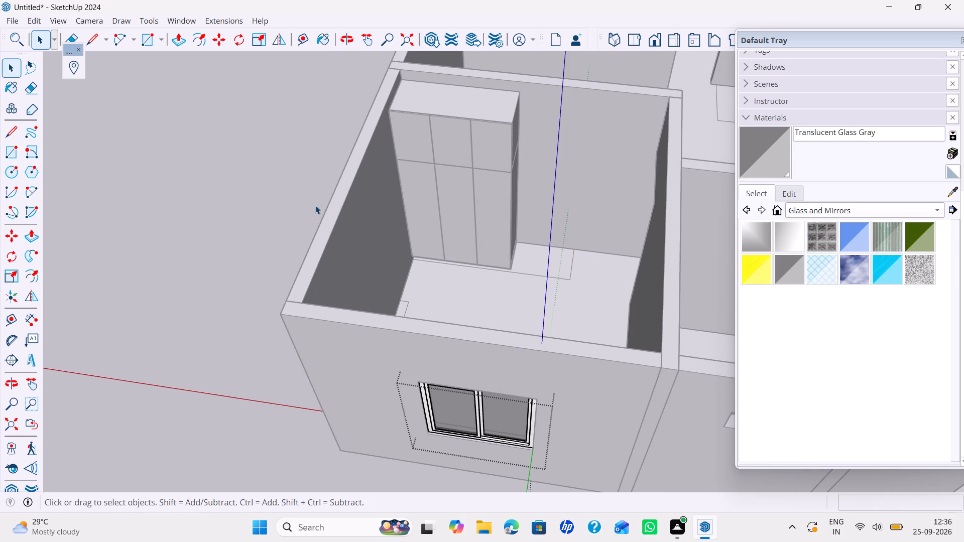
Copy the finished two-sash window 18' along the same exterior wall into the other bedroom's opening, using its lower corner as base point.
{"action": "middle_click_drag", "start_coordinate": [451, 340], "coordinate": [520, 272]}
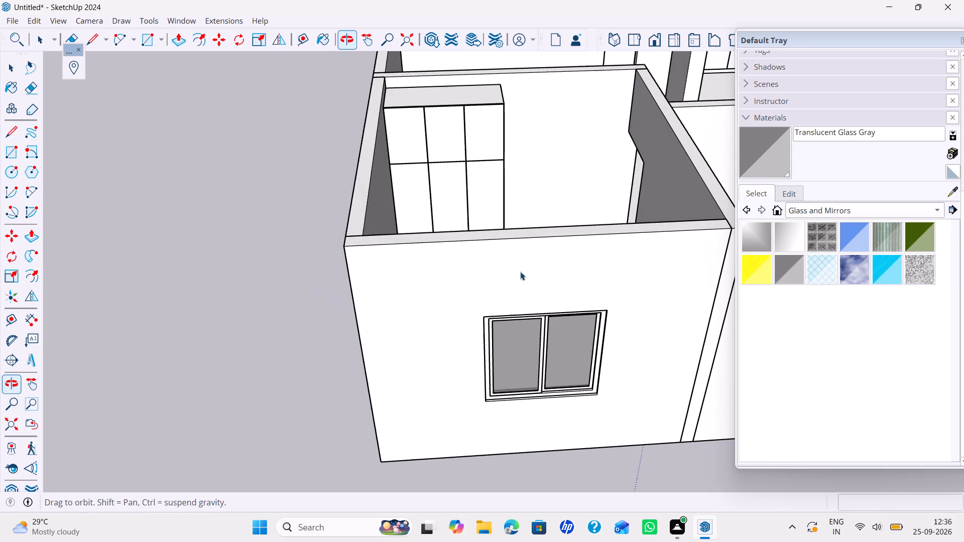
{"action": "left_click", "coordinate": [517, 385]}
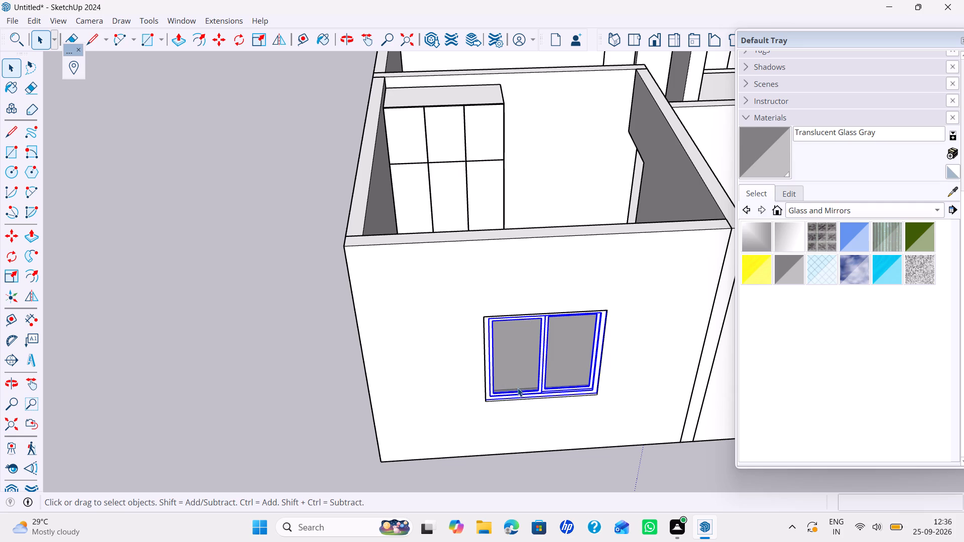
{"action": "key", "text": "m"}
{"action": "scroll", "coordinate": [484, 404], "scroll_direction": "up", "scroll_amount": 4}
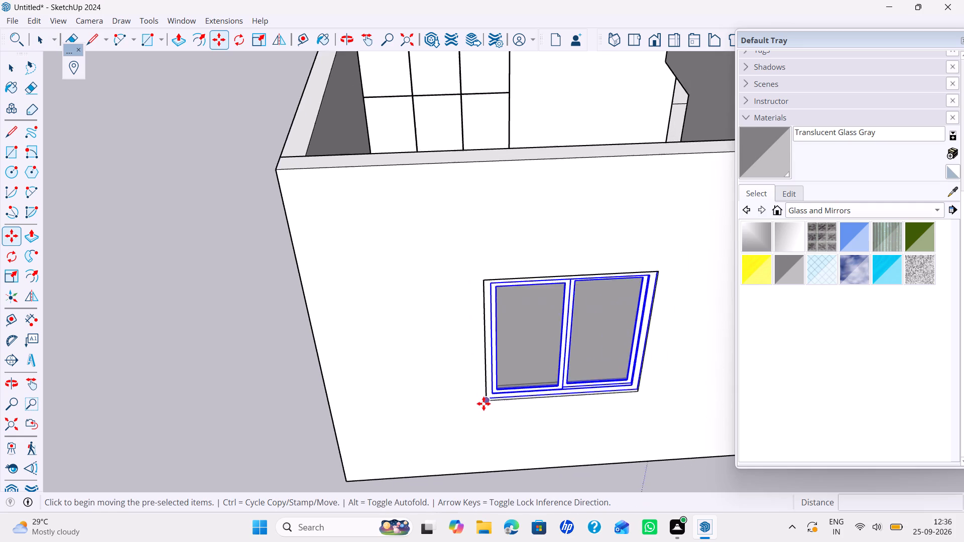
{"action": "scroll", "coordinate": [485, 402], "scroll_direction": "up", "scroll_amount": 3}
{"action": "left_click", "coordinate": [489, 400]}
{"action": "scroll", "coordinate": [528, 376], "scroll_direction": "down", "scroll_amount": 20}
{"action": "middle_click_drag", "start_coordinate": [537, 365], "coordinate": [271, 401], "text": "shift"}
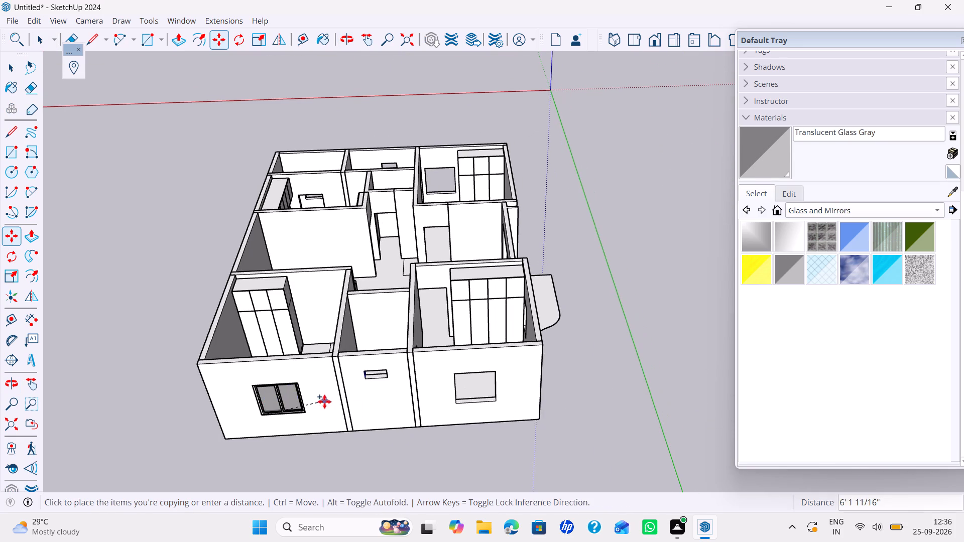
{"action": "scroll", "coordinate": [464, 410], "scroll_direction": "up", "scroll_amount": 13}
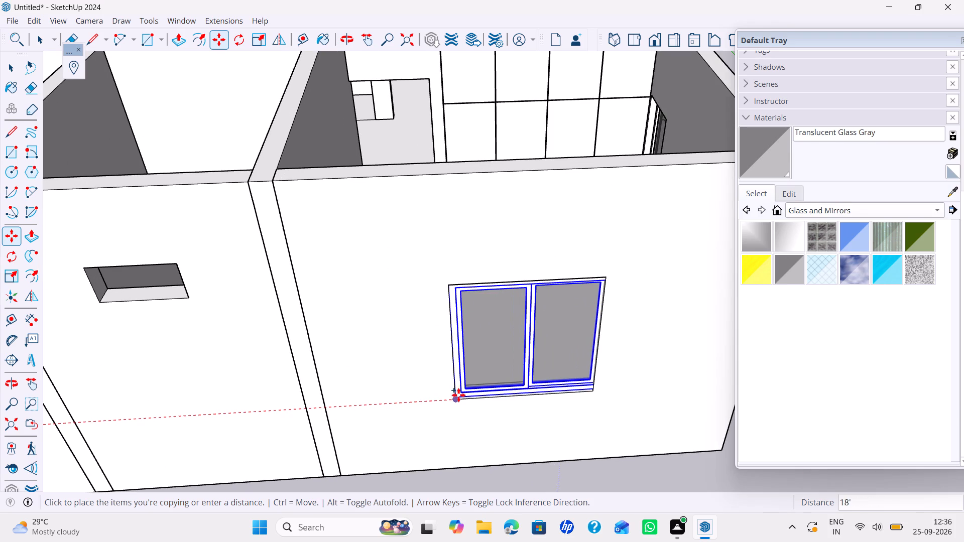
{"action": "left_click", "coordinate": [456, 401]}
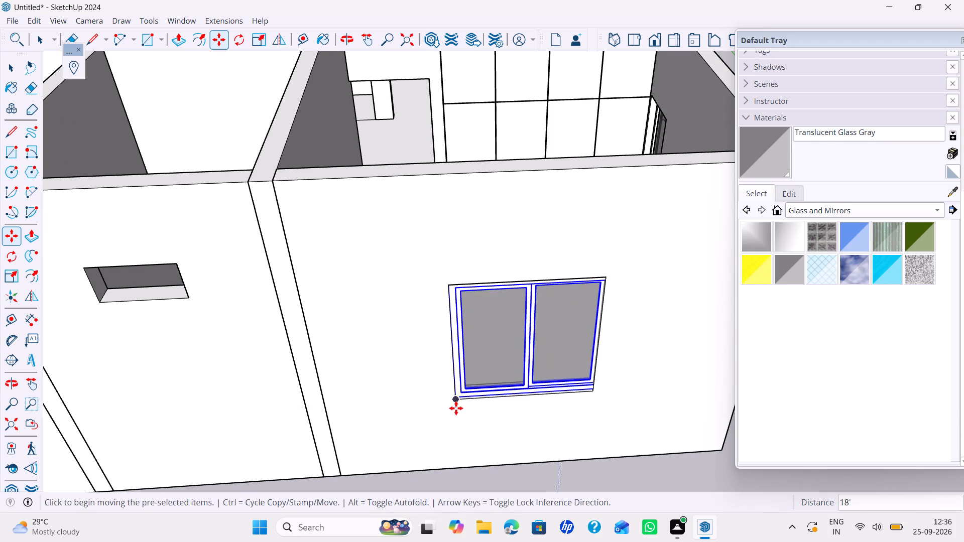
Copy the window about 38' 1" across the house into the bedroom opening in the opposite exterior wall, aligning the lower corners.
{"action": "left_click", "coordinate": [456, 399]}
{"action": "scroll", "coordinate": [435, 337], "scroll_direction": "down", "scroll_amount": 6}
{"action": "middle_click_drag", "start_coordinate": [444, 306], "coordinate": [441, 443], "text": "shift"}
{"action": "middle_click_drag", "start_coordinate": [366, 263], "coordinate": [461, 459], "text": "shift"}
{"action": "middle_click_drag", "start_coordinate": [465, 249], "coordinate": [460, 349], "text": "shift"}
{"action": "scroll", "coordinate": [460, 327], "scroll_direction": "up", "scroll_amount": 17}
{"action": "left_click", "coordinate": [452, 347]}
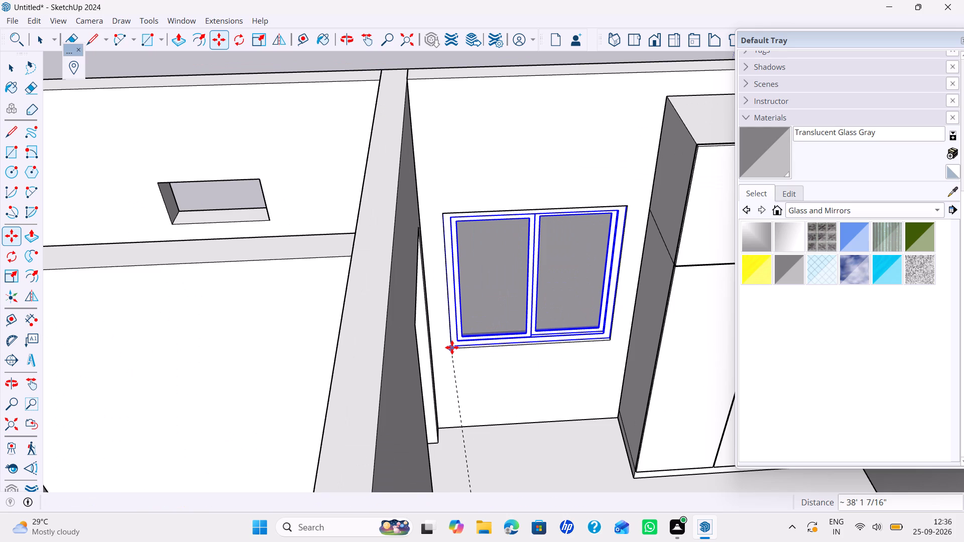
Copy the window about 16' 5" along that far exterior wall into the opening of the small corner room, aligning the lower corners.
{"action": "left_click", "coordinate": [453, 349]}
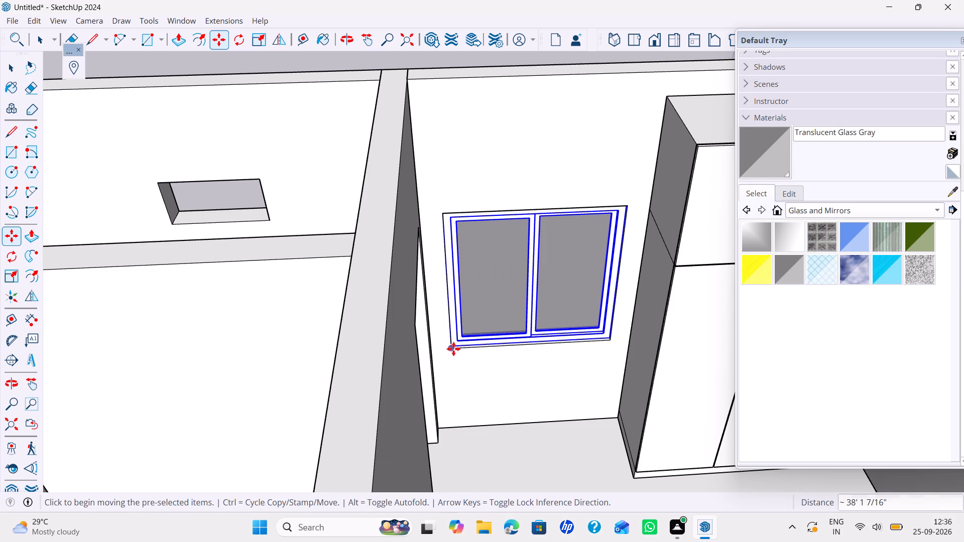
{"action": "scroll", "coordinate": [367, 335], "scroll_direction": "down", "scroll_amount": 5}
{"action": "middle_click_drag", "start_coordinate": [363, 336], "coordinate": [553, 346], "text": "shift"}
{"action": "middle_click_drag", "start_coordinate": [481, 347], "coordinate": [583, 348], "text": "shift"}
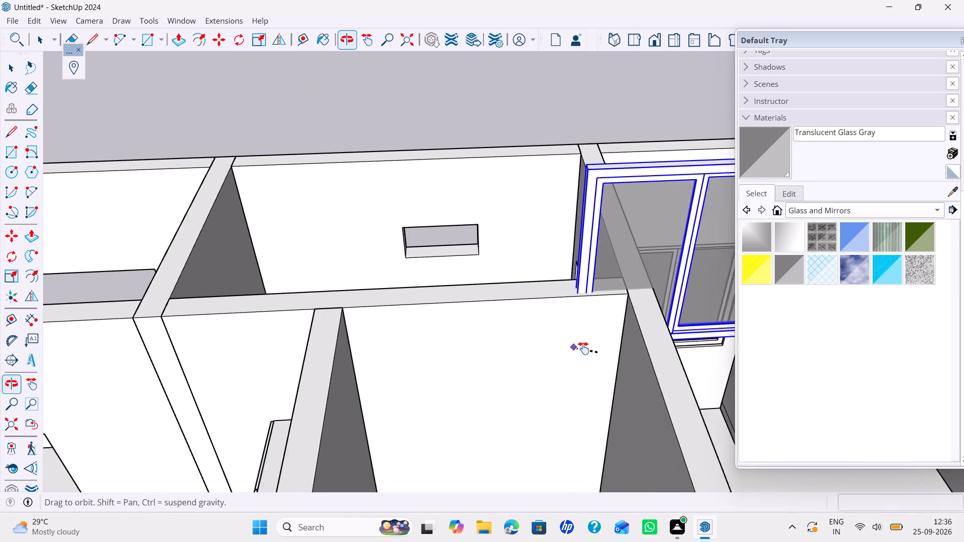
{"action": "middle_click_drag", "start_coordinate": [583, 348], "coordinate": [627, 348], "text": "shift"}
{"action": "middle_click_drag", "start_coordinate": [457, 357], "coordinate": [565, 335]}
{"action": "middle_click_drag", "start_coordinate": [465, 348], "coordinate": [572, 362], "text": "shift"}
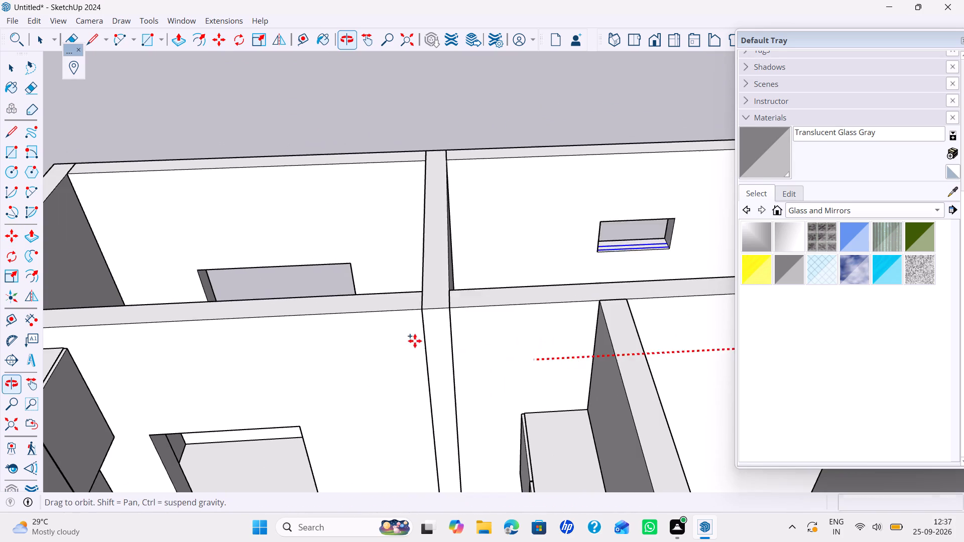
{"action": "middle_click_drag", "start_coordinate": [415, 341], "coordinate": [512, 354]}
{"action": "middle_click", "coordinate": [400, 339]}
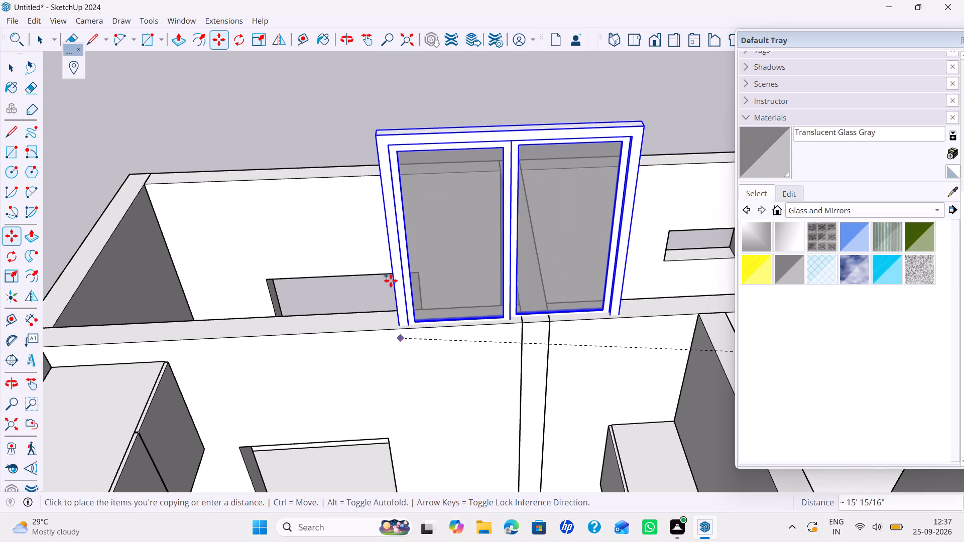
{"action": "scroll", "coordinate": [389, 281], "scroll_direction": "down", "scroll_amount": 4}
{"action": "middle_click_drag", "start_coordinate": [387, 287], "coordinate": [512, 333]}
{"action": "middle_click_drag", "start_coordinate": [500, 333], "coordinate": [476, 347]}
{"action": "scroll", "coordinate": [452, 339], "scroll_direction": "up", "scroll_amount": 3}
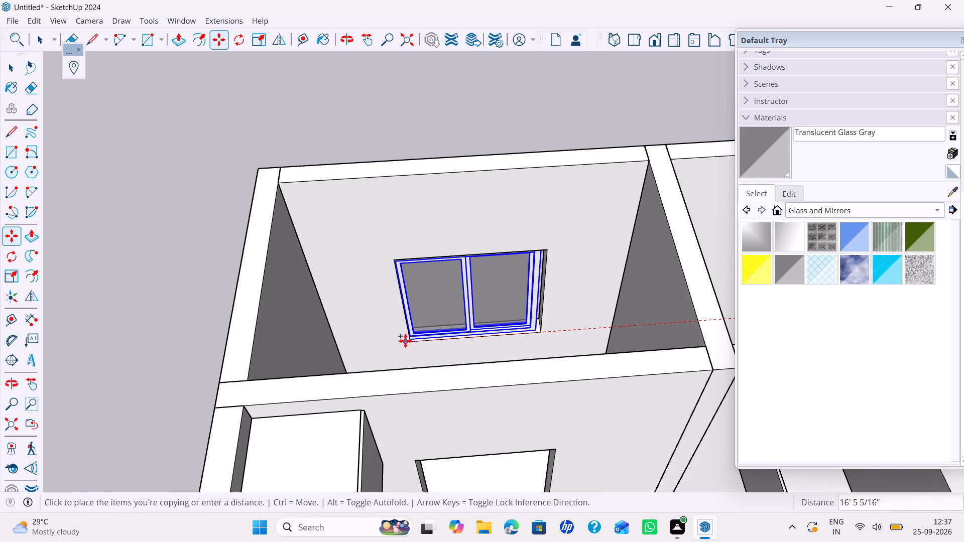
{"action": "left_click", "coordinate": [411, 343]}
{"action": "key", "text": "space"}
Look over the whole house from several sides to check the placed windows and the remaining wall openings.
{"action": "scroll", "coordinate": [414, 343], "scroll_direction": "down", "scroll_amount": 8}
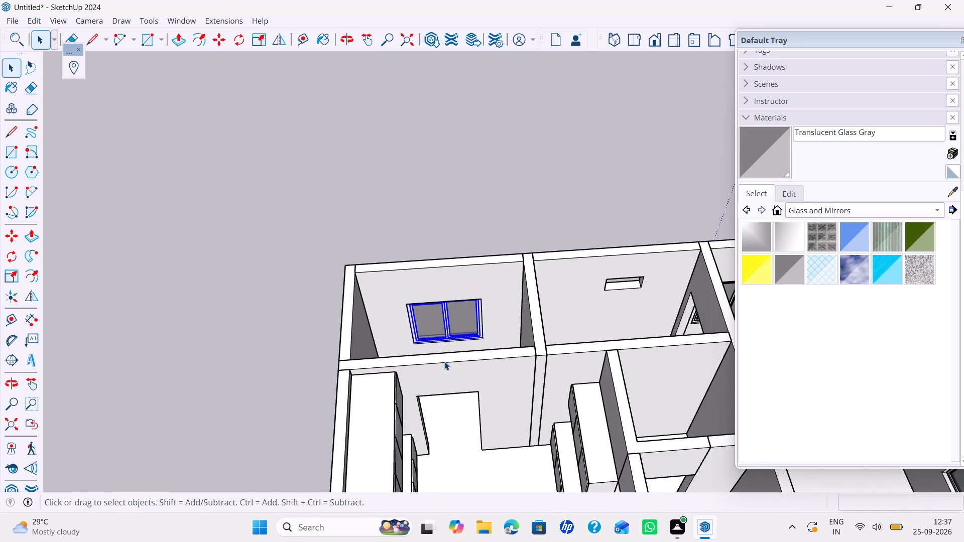
{"action": "scroll", "coordinate": [448, 359], "scroll_direction": "down", "scroll_amount": 7}
{"action": "middle_click_drag", "start_coordinate": [450, 363], "coordinate": [400, 241], "text": "shift"}
{"action": "scroll", "coordinate": [413, 323], "scroll_direction": "down", "scroll_amount": 5}
{"action": "middle_click_drag", "start_coordinate": [415, 330], "coordinate": [440, 294]}
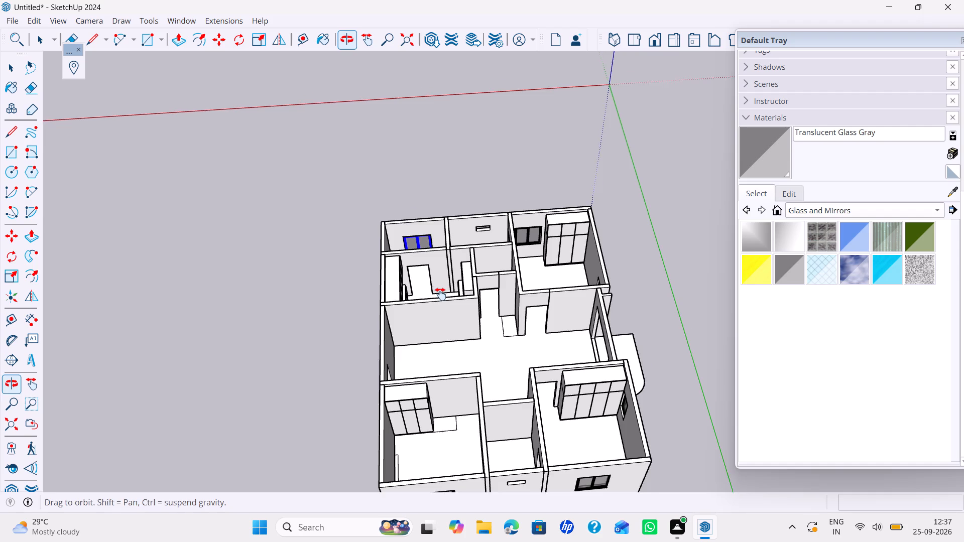
{"action": "middle_click_drag", "start_coordinate": [440, 294], "coordinate": [443, 290]}
{"action": "middle_click_drag", "start_coordinate": [402, 348], "coordinate": [531, 291]}
{"action": "scroll", "coordinate": [504, 321], "scroll_direction": "down", "scroll_amount": 3}
{"action": "middle_click_drag", "start_coordinate": [505, 327], "coordinate": [527, 308]}
{"action": "middle_click_drag", "start_coordinate": [573, 285], "coordinate": [529, 293], "text": "shift"}
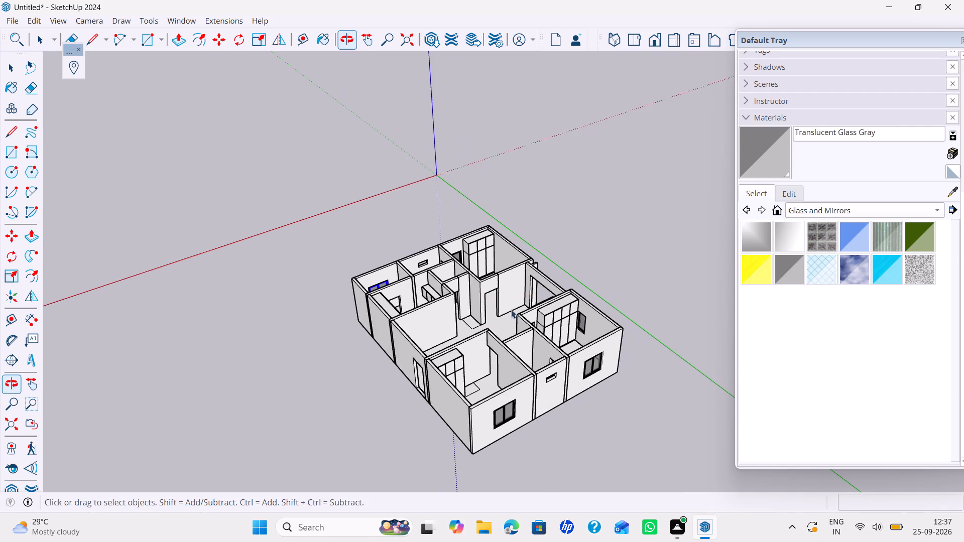
{"action": "middle_click_drag", "start_coordinate": [492, 334], "coordinate": [628, 256]}
{"action": "scroll", "coordinate": [559, 342], "scroll_direction": "up", "scroll_amount": 4}
{"action": "middle_click_drag", "start_coordinate": [545, 313], "coordinate": [511, 423]}
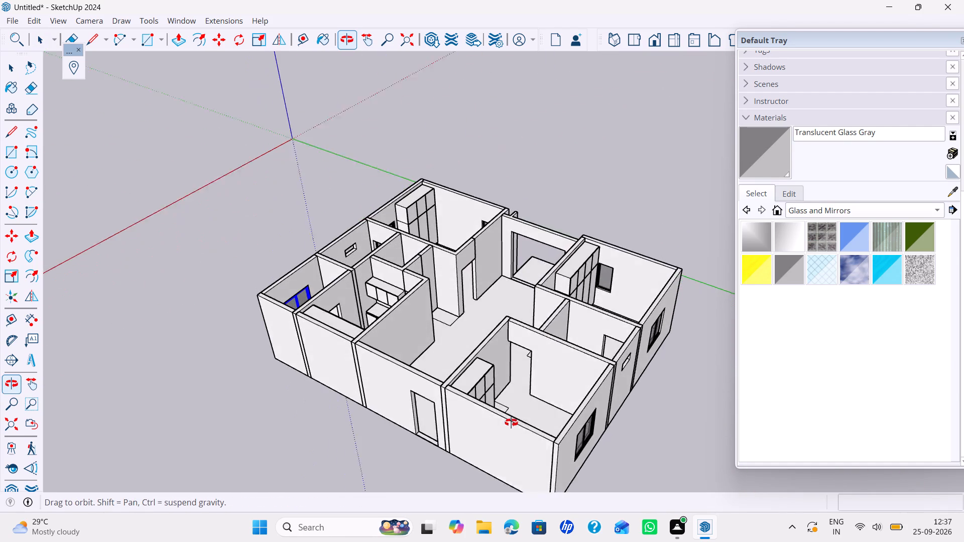
{"action": "middle_click_drag", "start_coordinate": [511, 423], "coordinate": [508, 439]}
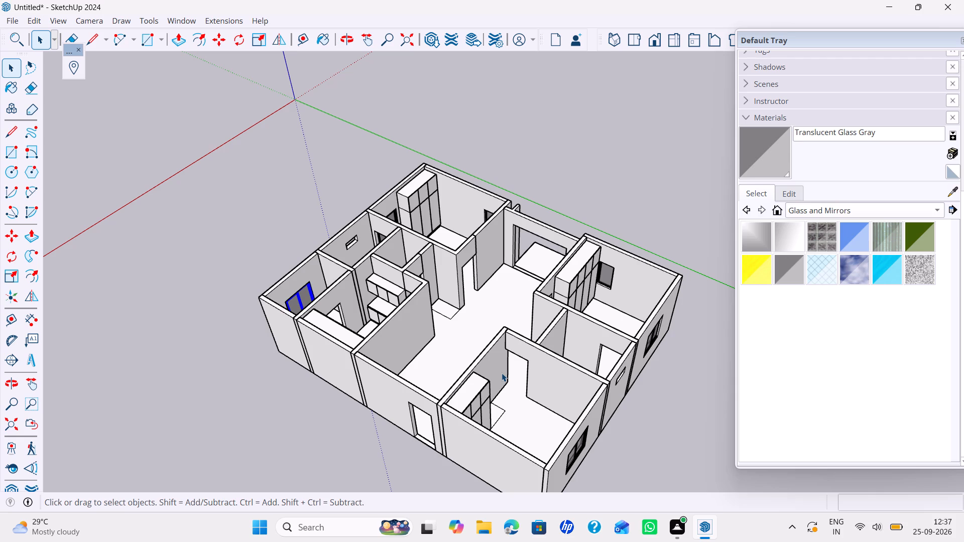
{"action": "scroll", "coordinate": [503, 367], "scroll_direction": "down", "scroll_amount": 3}
{"action": "middle_click_drag", "start_coordinate": [508, 368], "coordinate": [526, 390], "text": "shift"}
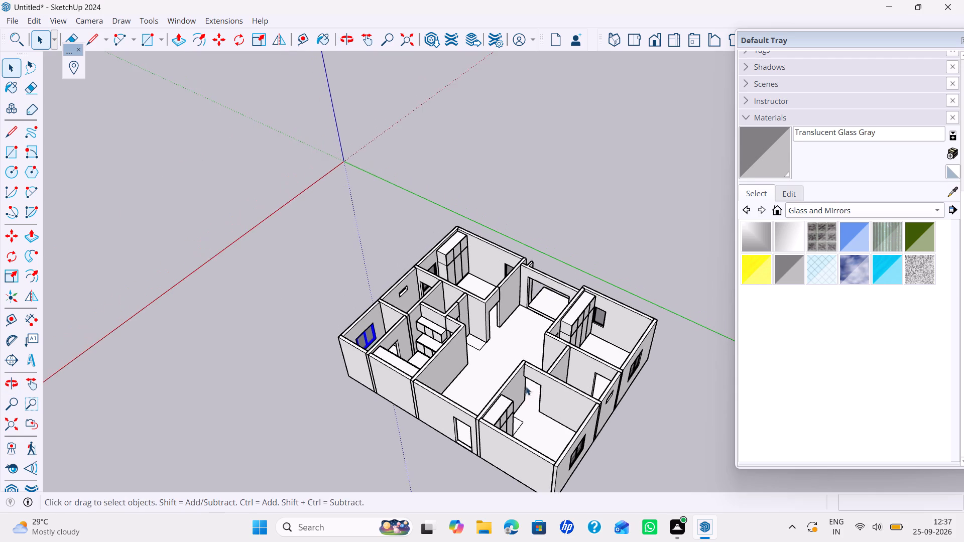
{"action": "middle_click_drag", "start_coordinate": [520, 379], "coordinate": [434, 342]}
{"action": "scroll", "coordinate": [359, 282], "scroll_direction": "up", "scroll_amount": 3}
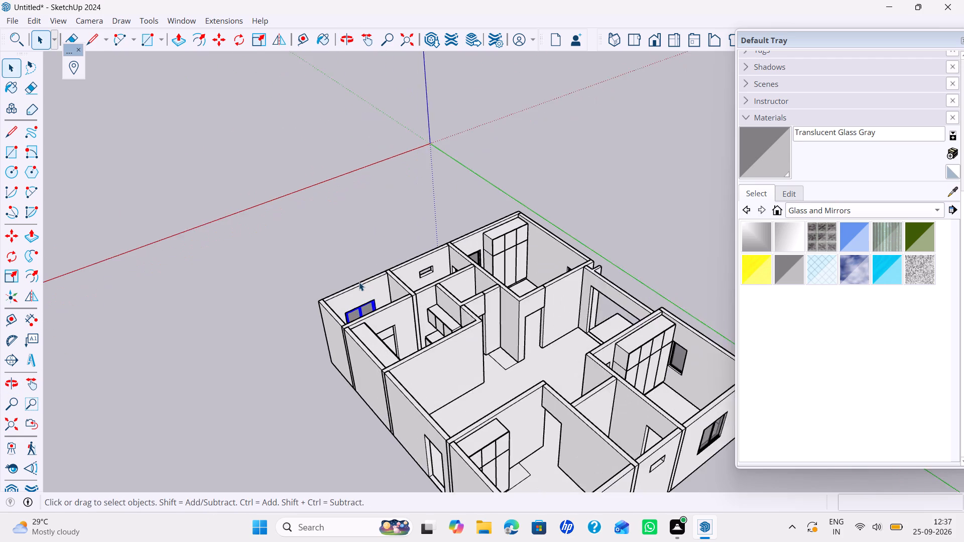
Look around the whole house from several sides to examine the placed windows and the remaining openings in the exterior walls.
{"action": "scroll", "coordinate": [359, 282], "scroll_direction": "up", "scroll_amount": 7}
{"action": "middle_click_drag", "start_coordinate": [363, 289], "coordinate": [363, 289], "text": "shift"}
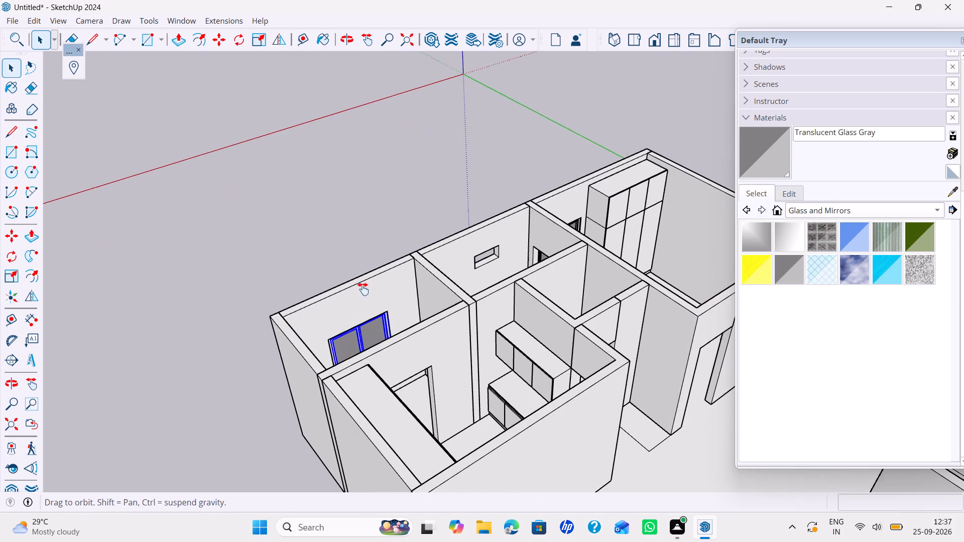
{"action": "middle_click_drag", "start_coordinate": [363, 289], "coordinate": [384, 313], "text": "shift"}
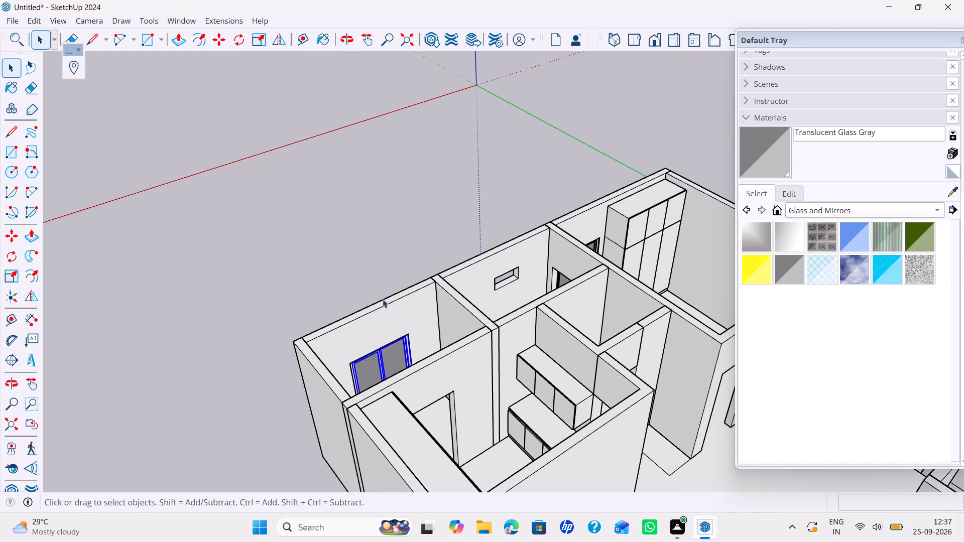
{"action": "scroll", "coordinate": [385, 310], "scroll_direction": "down", "scroll_amount": 1}
{"action": "middle_click_drag", "start_coordinate": [409, 347], "coordinate": [320, 294], "text": "shift"}
{"action": "middle_click_drag", "start_coordinate": [374, 337], "coordinate": [674, 329]}
{"action": "scroll", "coordinate": [590, 323], "scroll_direction": "down", "scroll_amount": 4}
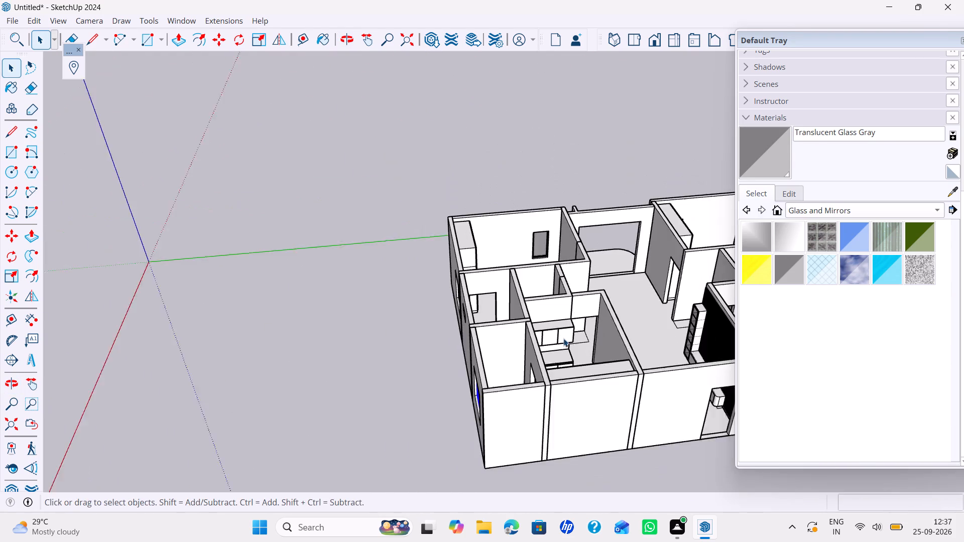
{"action": "scroll", "coordinate": [563, 338], "scroll_direction": "down", "scroll_amount": 2}
{"action": "middle_click_drag", "start_coordinate": [563, 338], "coordinate": [440, 353], "text": "shift"}
{"action": "middle_click_drag", "start_coordinate": [440, 353], "coordinate": [484, 330]}
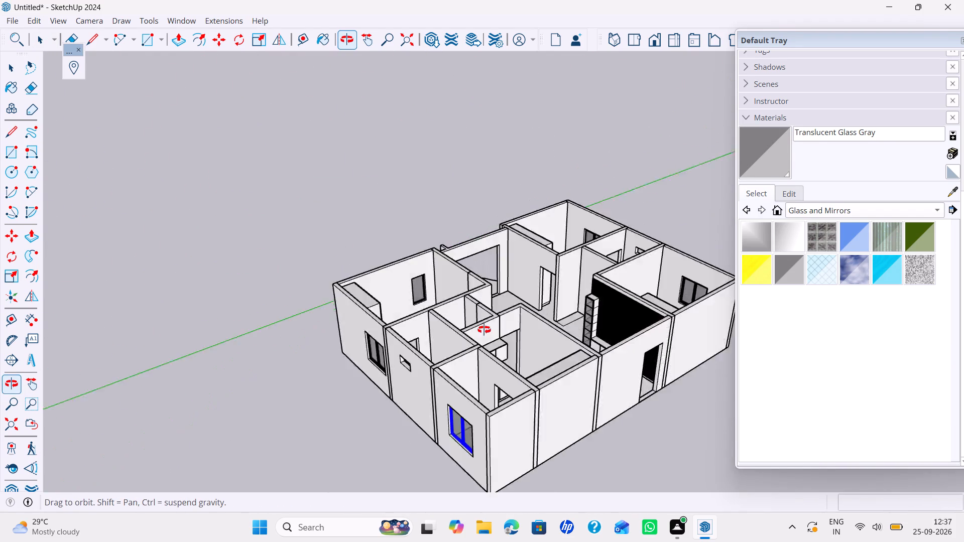
{"action": "middle_click_drag", "start_coordinate": [484, 330], "coordinate": [393, 330]}
Clear the window selection and create a new empty group to hold the entrance door frame.
{"action": "left_click", "coordinate": [553, 131]}
{"action": "right_click", "coordinate": [530, 181]}
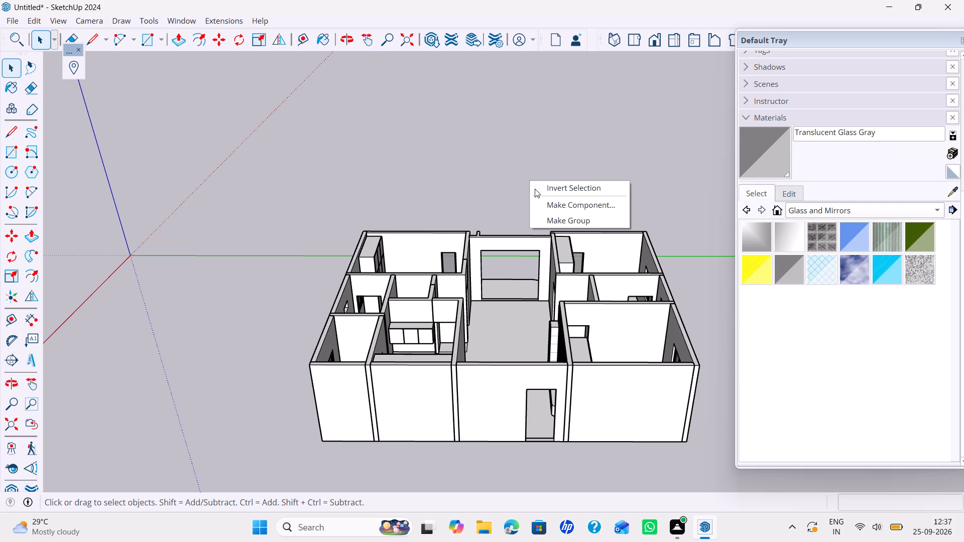
{"action": "left_click", "coordinate": [543, 226]}
Draw a 7' by 3' rectangle filling the exterior door opening, from mid-jamb at the floor to the diagonally opposite mid-jamb at the head.
{"action": "middle_click_drag", "start_coordinate": [514, 360], "coordinate": [379, 289], "text": "shift"}
{"action": "scroll", "coordinate": [390, 336], "scroll_direction": "up", "scroll_amount": 1}
{"action": "key", "text": "r"}
{"action": "scroll", "coordinate": [387, 341], "scroll_direction": "up", "scroll_amount": 5}
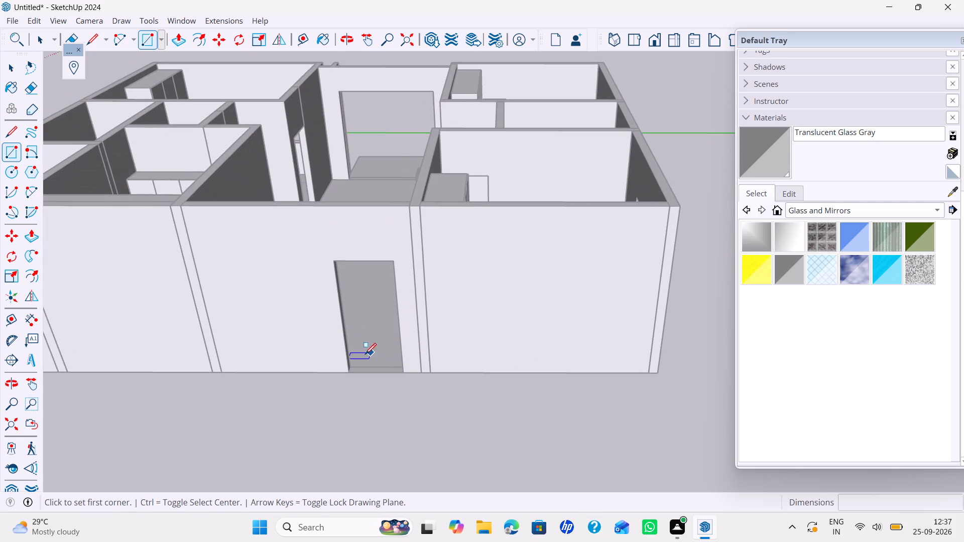
{"action": "middle_click_drag", "start_coordinate": [365, 354], "coordinate": [497, 387]}
{"action": "middle_click_drag", "start_coordinate": [485, 388], "coordinate": [407, 378]}
{"action": "middle_click_drag", "start_coordinate": [405, 374], "coordinate": [389, 350], "text": "shift"}
{"action": "scroll", "coordinate": [397, 375], "scroll_direction": "up", "scroll_amount": 6}
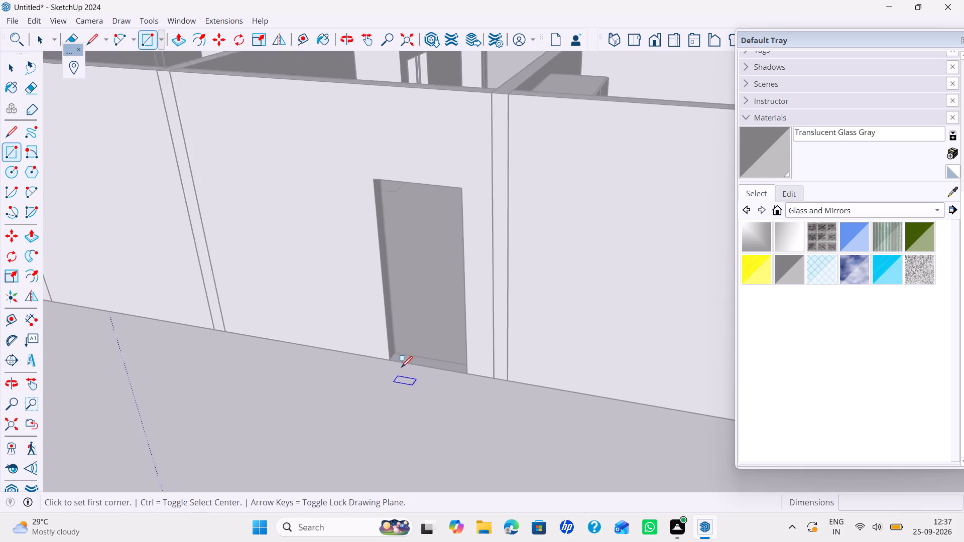
{"action": "scroll", "coordinate": [402, 367], "scroll_direction": "up", "scroll_amount": 6}
{"action": "middle_click_drag", "start_coordinate": [403, 348], "coordinate": [403, 370]}
{"action": "scroll", "coordinate": [403, 370], "scroll_direction": "up", "scroll_amount": 4}
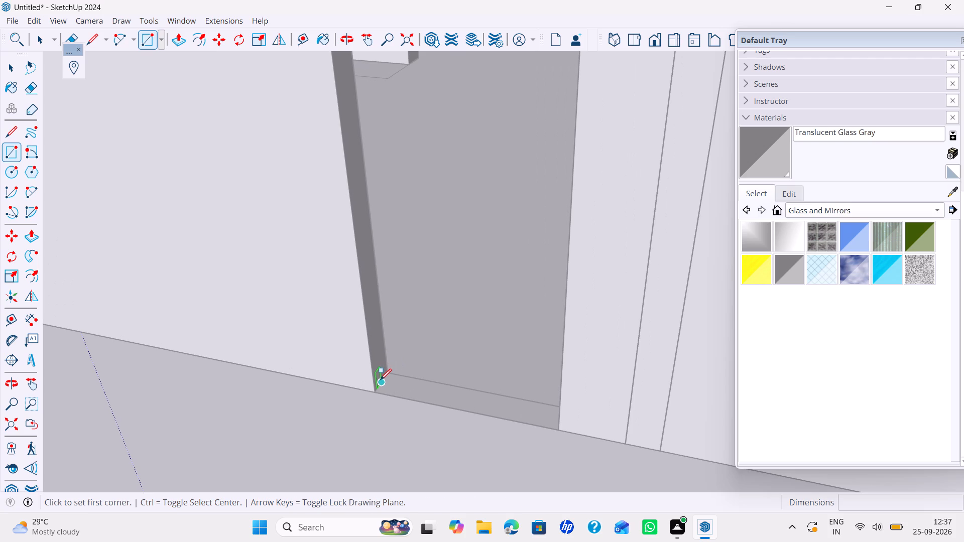
{"action": "left_click", "coordinate": [380, 380]}
{"action": "scroll", "coordinate": [436, 264], "scroll_direction": "down", "scroll_amount": 6}
{"action": "middle_click_drag", "start_coordinate": [438, 272], "coordinate": [422, 359], "text": "shift"}
{"action": "middle_click_drag", "start_coordinate": [430, 353], "coordinate": [428, 359]}
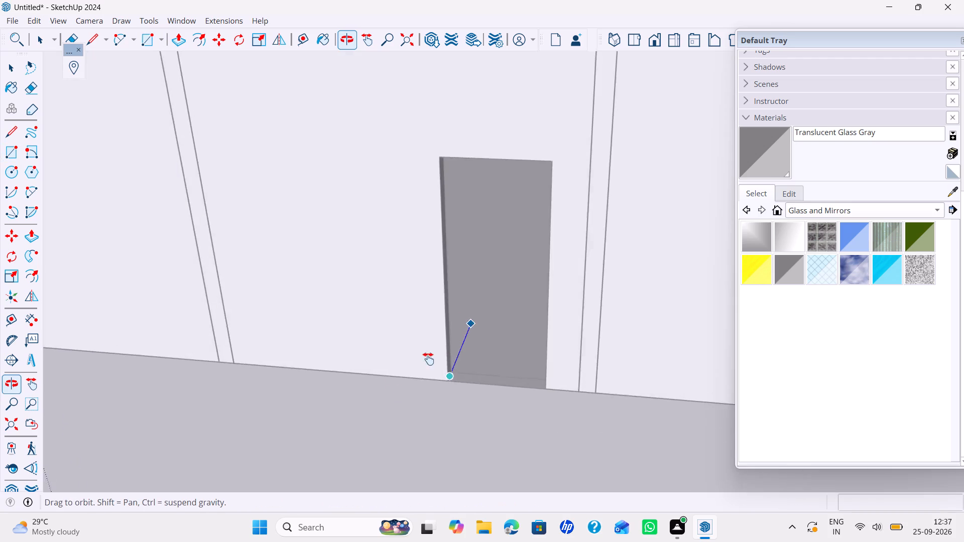
{"action": "middle_click_drag", "start_coordinate": [428, 359], "coordinate": [381, 400]}
{"action": "middle_click_drag", "start_coordinate": [388, 368], "coordinate": [464, 343]}
{"action": "middle_click_drag", "start_coordinate": [471, 306], "coordinate": [352, 343], "text": "shift"}
{"action": "middle_click_drag", "start_coordinate": [361, 335], "coordinate": [414, 300]}
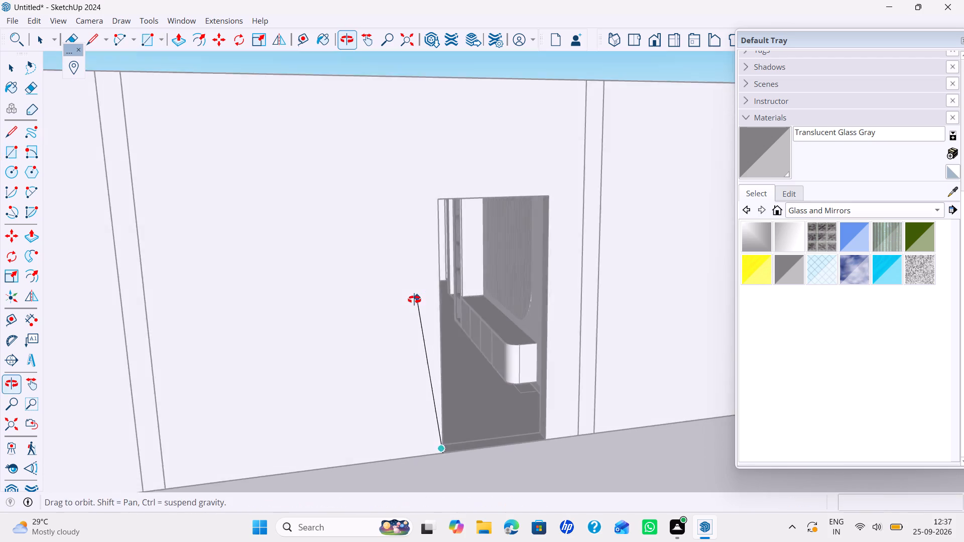
{"action": "middle_click_drag", "start_coordinate": [414, 300], "coordinate": [416, 300]}
{"action": "middle_click_drag", "start_coordinate": [529, 247], "coordinate": [441, 312], "text": "shift"}
{"action": "middle_click_drag", "start_coordinate": [440, 310], "coordinate": [485, 281]}
{"action": "scroll", "coordinate": [510, 236], "scroll_direction": "up", "scroll_amount": 5}
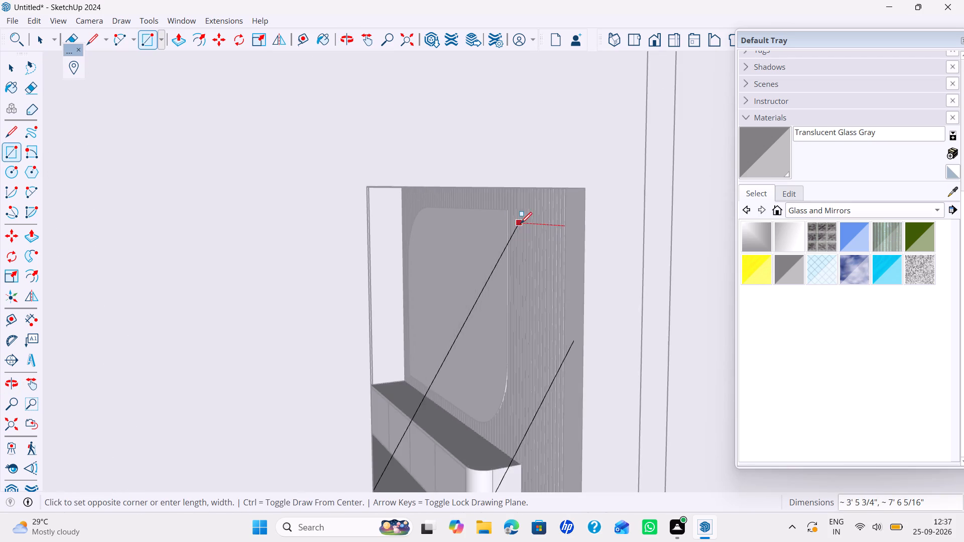
{"action": "scroll", "coordinate": [545, 214], "scroll_direction": "up", "scroll_amount": 7}
{"action": "middle_click_drag", "start_coordinate": [529, 229], "coordinate": [496, 288], "text": "shift"}
{"action": "middle_click_drag", "start_coordinate": [496, 288], "coordinate": [499, 281]}
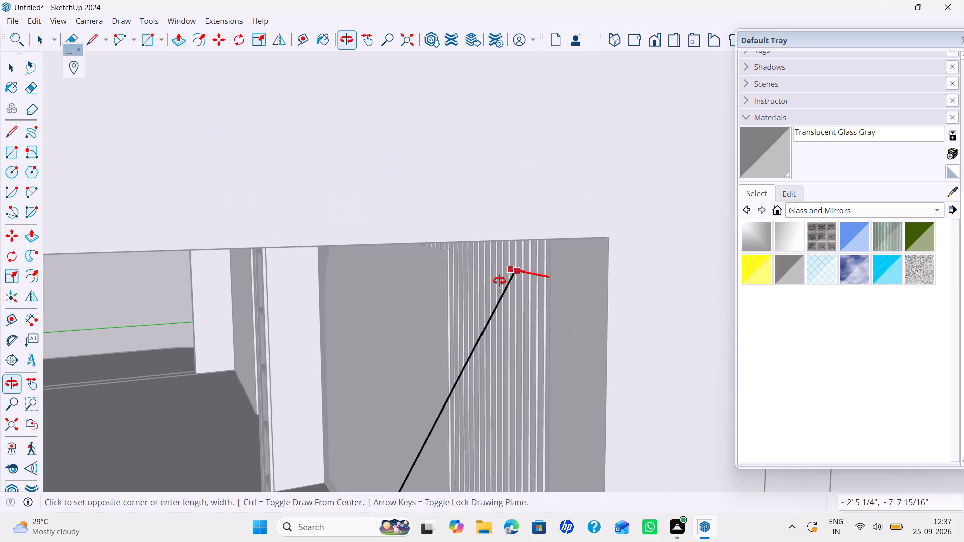
{"action": "middle_click_drag", "start_coordinate": [499, 281], "coordinate": [531, 237]}
{"action": "scroll", "coordinate": [544, 211], "scroll_direction": "up", "scroll_amount": 1}
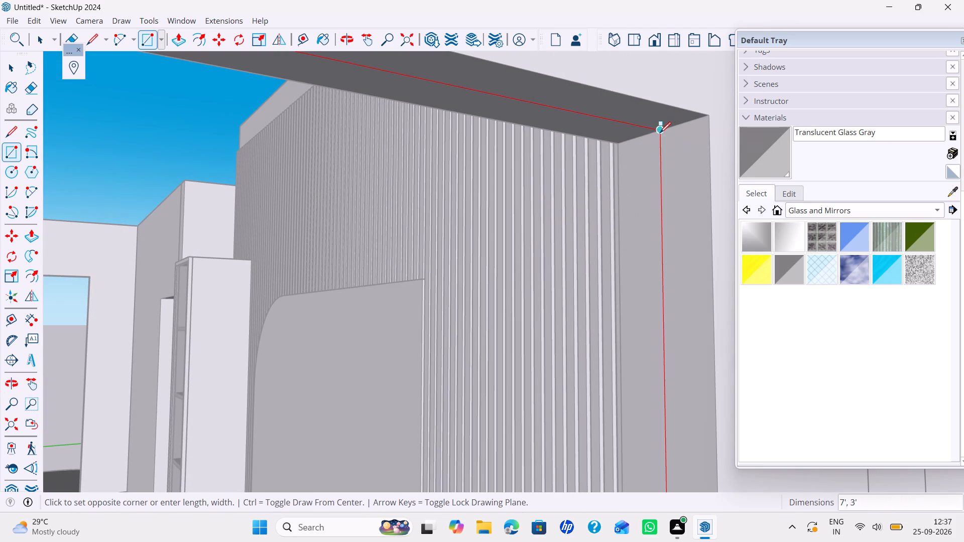
{"action": "left_click", "coordinate": [660, 133]}
{"action": "key", "text": "space"}
Offset the door rectangle's outline 50 mm inward to define the frame width.
{"action": "scroll", "coordinate": [560, 208], "scroll_direction": "down", "scroll_amount": 8}
{"action": "scroll", "coordinate": [509, 265], "scroll_direction": "down", "scroll_amount": 14}
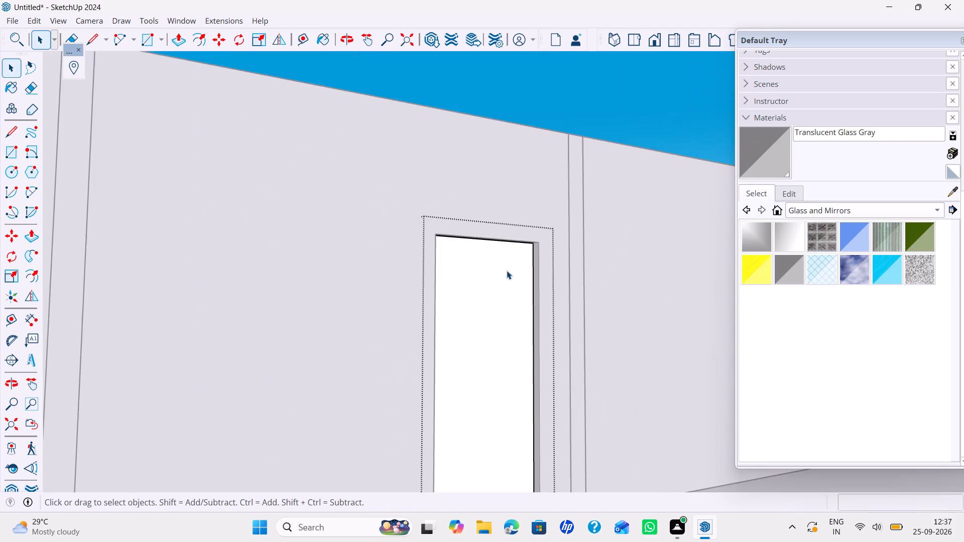
{"action": "middle_click_drag", "start_coordinate": [507, 270], "coordinate": [545, 220], "text": "shift"}
{"action": "middle_click_drag", "start_coordinate": [542, 229], "coordinate": [461, 257]}
{"action": "middle_click_drag", "start_coordinate": [461, 257], "coordinate": [510, 188], "text": "shift"}
{"action": "middle_click_drag", "start_coordinate": [494, 224], "coordinate": [473, 231]}
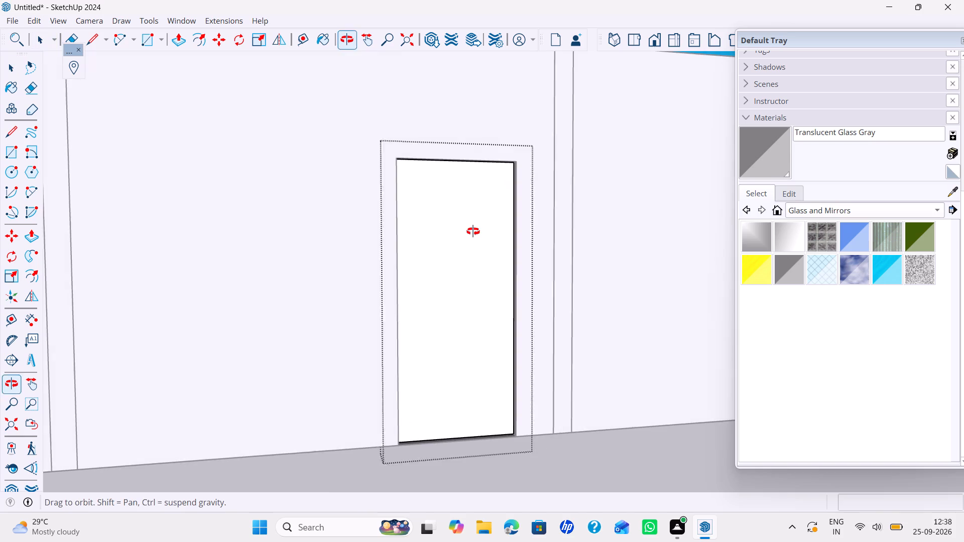
{"action": "middle_click_drag", "start_coordinate": [473, 231], "coordinate": [473, 232]}
{"action": "key", "text": "f"}
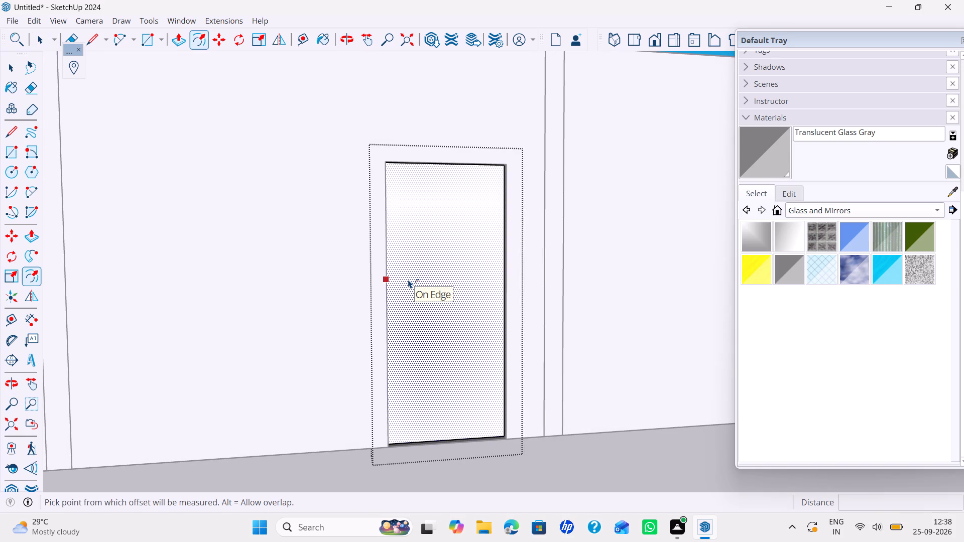
{"action": "left_click", "coordinate": [408, 280]}
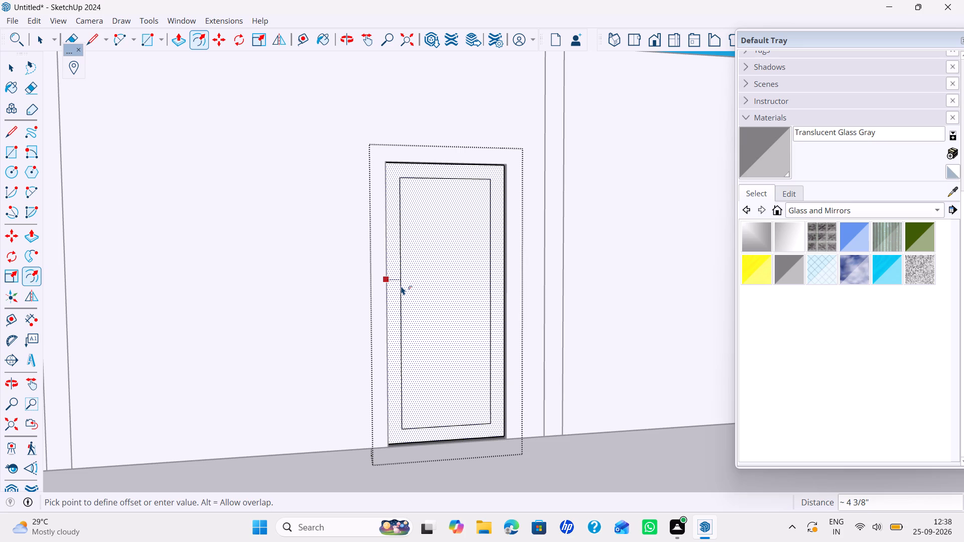
{"action": "type", "text": "50MM"}
{"action": "key", "text": "Return"}
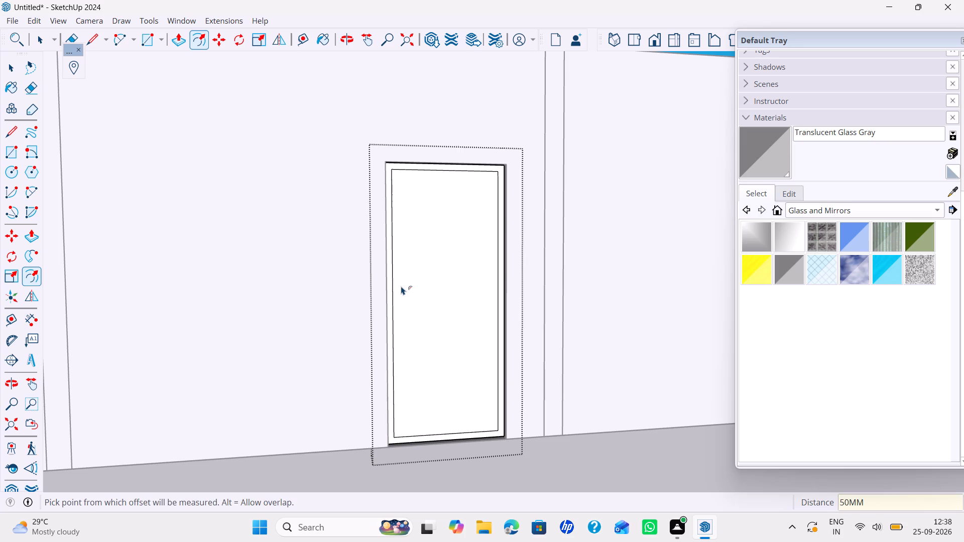
{"action": "key", "text": "space"}
Move the inner outline's bottom edge straight down onto the rectangle's bottom edge at the threshold.
{"action": "scroll", "coordinate": [418, 428], "scroll_direction": "up", "scroll_amount": 2}
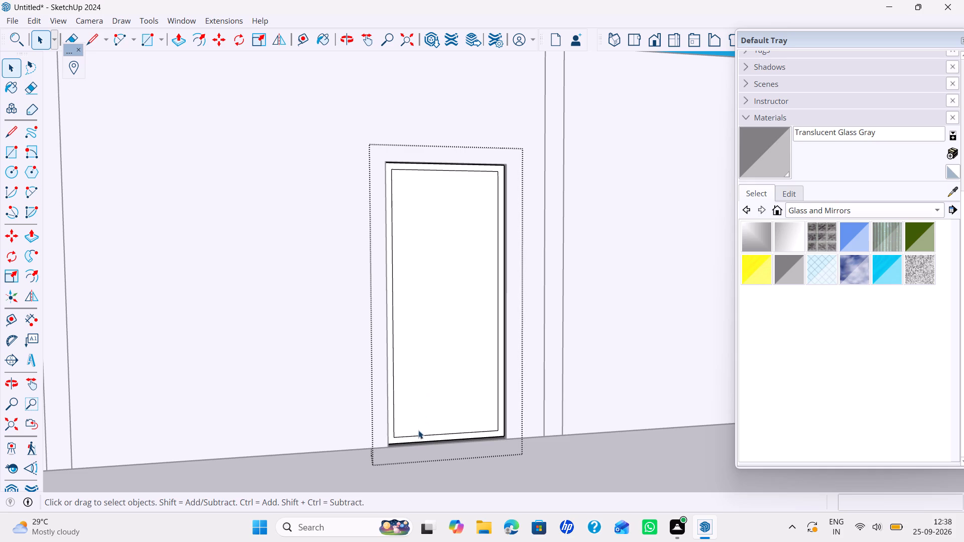
{"action": "scroll", "coordinate": [418, 430], "scroll_direction": "up", "scroll_amount": 1}
{"action": "left_click", "coordinate": [418, 438]}
{"action": "key", "text": "m"}
{"action": "scroll", "coordinate": [509, 444], "scroll_direction": "up", "scroll_amount": 4}
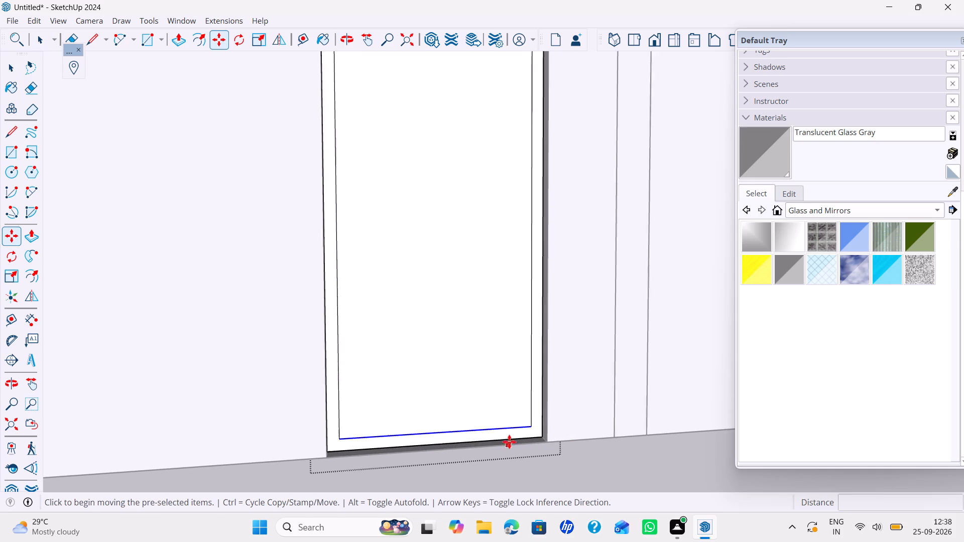
{"action": "left_click", "coordinate": [533, 425]}
{"action": "key", "text": "Up"}
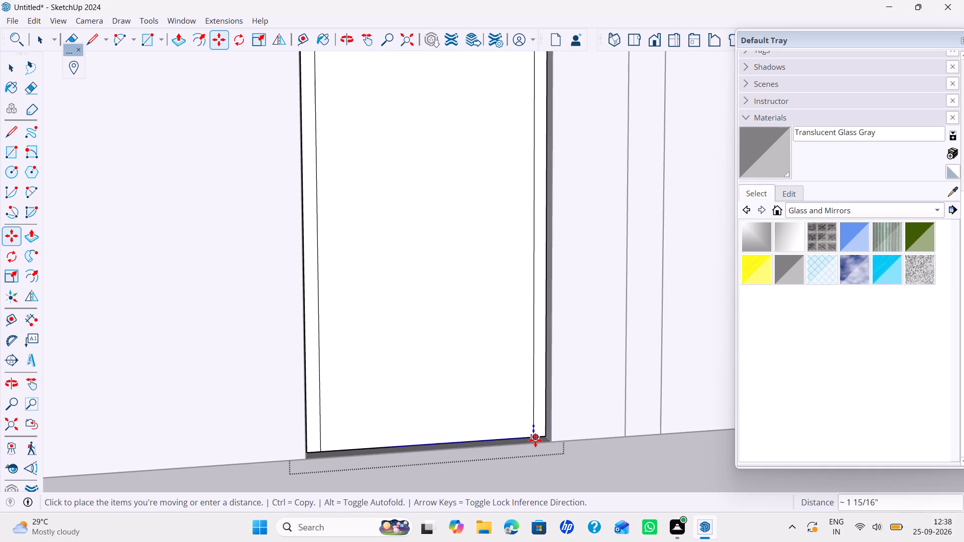
{"action": "left_click", "coordinate": [532, 437]}
{"action": "key", "text": "space"}
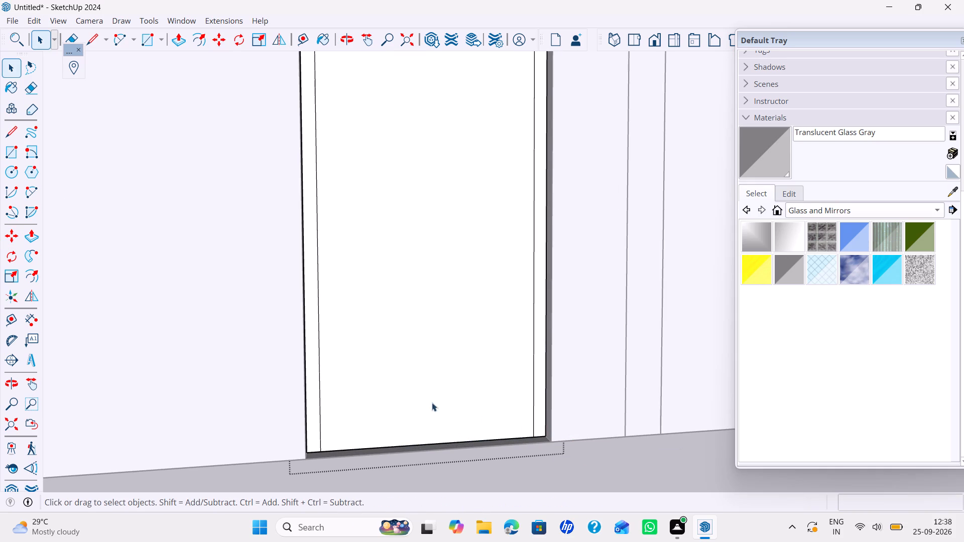
Delete the inner face and erase the bottom edge between the jambs to leave a three-sided door frame.
{"action": "scroll", "coordinate": [393, 383], "scroll_direction": "down", "scroll_amount": 3}
{"action": "middle_click_drag", "start_coordinate": [394, 383], "coordinate": [406, 438]}
{"action": "middle_click_drag", "start_coordinate": [404, 424], "coordinate": [409, 435]}
{"action": "middle_click_drag", "start_coordinate": [409, 435], "coordinate": [396, 436]}
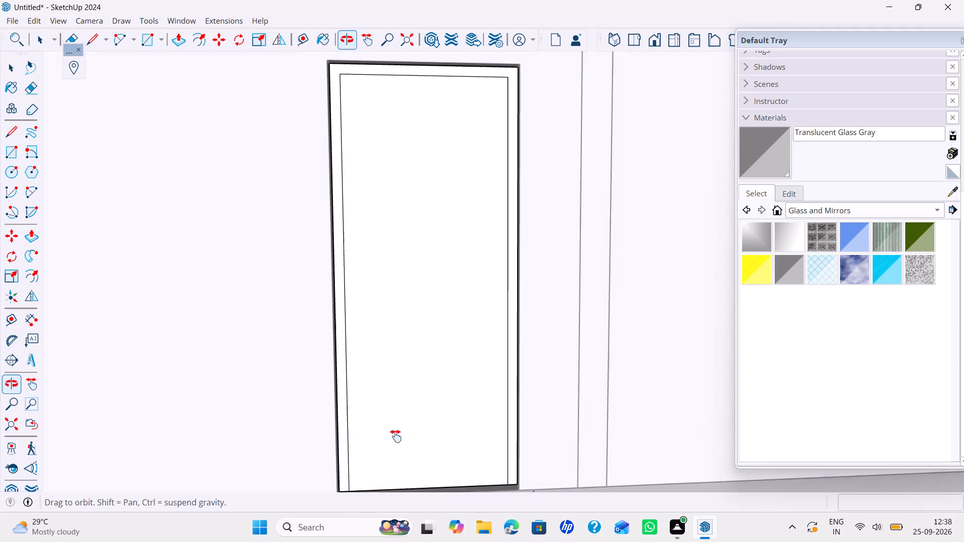
{"action": "middle_click_drag", "start_coordinate": [396, 436], "coordinate": [416, 389]}
{"action": "left_click", "coordinate": [416, 387]}
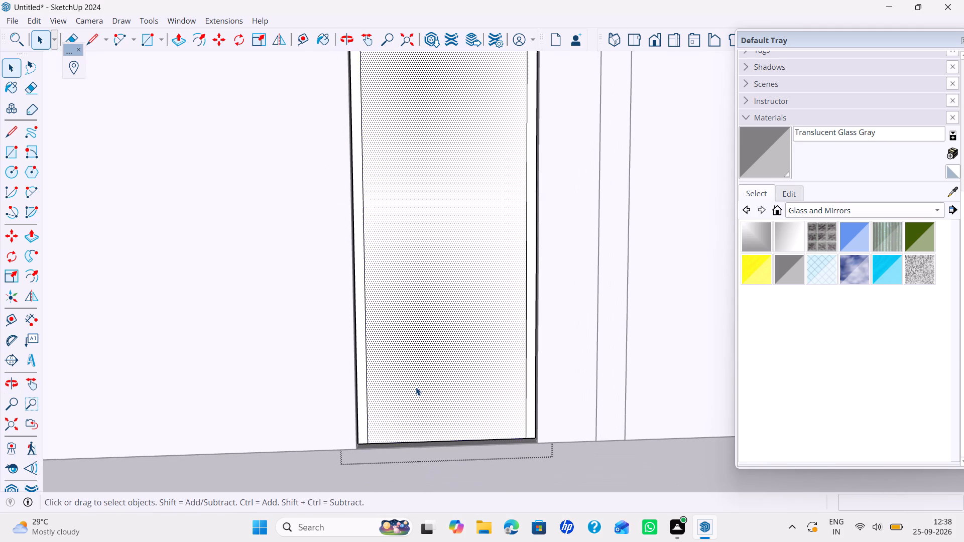
{"action": "key", "text": "Delete"}
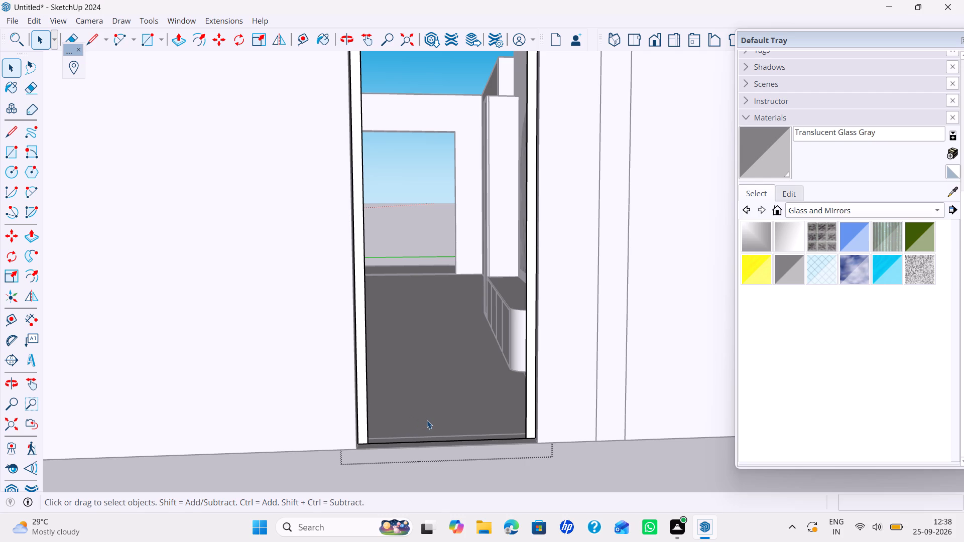
{"action": "key", "text": "e"}
{"action": "left_click_drag", "start_coordinate": [427, 420], "coordinate": [421, 453]}
{"action": "key", "text": "space"}
Push/Pull the three-sided door frame face outward by 50 mm.
{"action": "middle_click_drag", "start_coordinate": [462, 415], "coordinate": [443, 441], "text": "shift"}
{"action": "middle_click_drag", "start_coordinate": [449, 441], "coordinate": [449, 434]}
{"action": "middle_click_drag", "start_coordinate": [450, 435], "coordinate": [475, 463]}
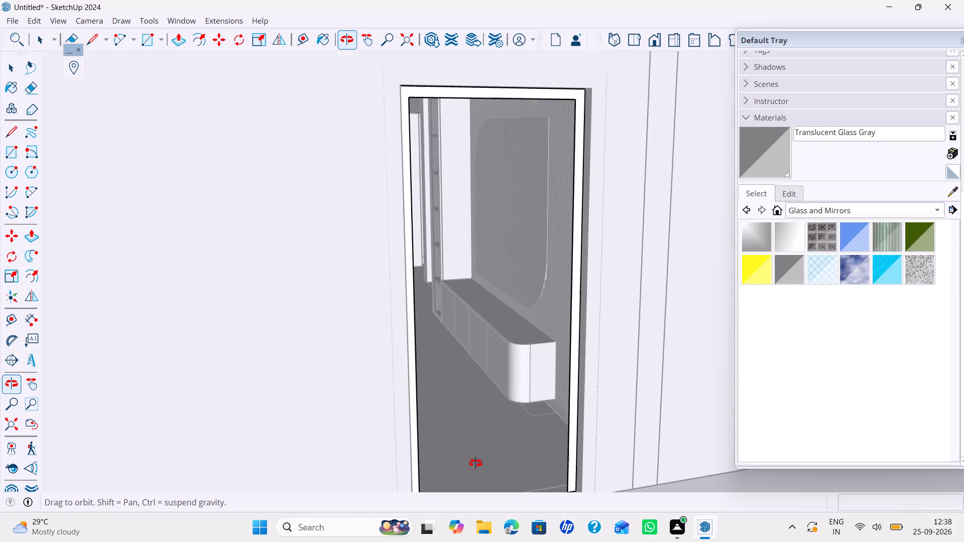
{"action": "middle_click_drag", "start_coordinate": [475, 463], "coordinate": [471, 457]}
{"action": "key", "text": "p"}
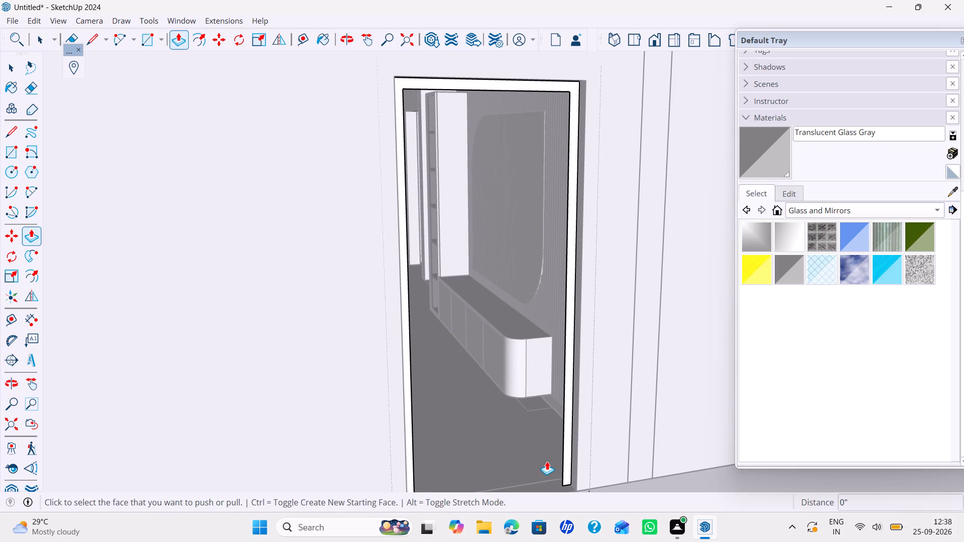
{"action": "scroll", "coordinate": [547, 461], "scroll_direction": "up", "scroll_amount": 2}
{"action": "scroll", "coordinate": [584, 419], "scroll_direction": "down", "scroll_amount": 3}
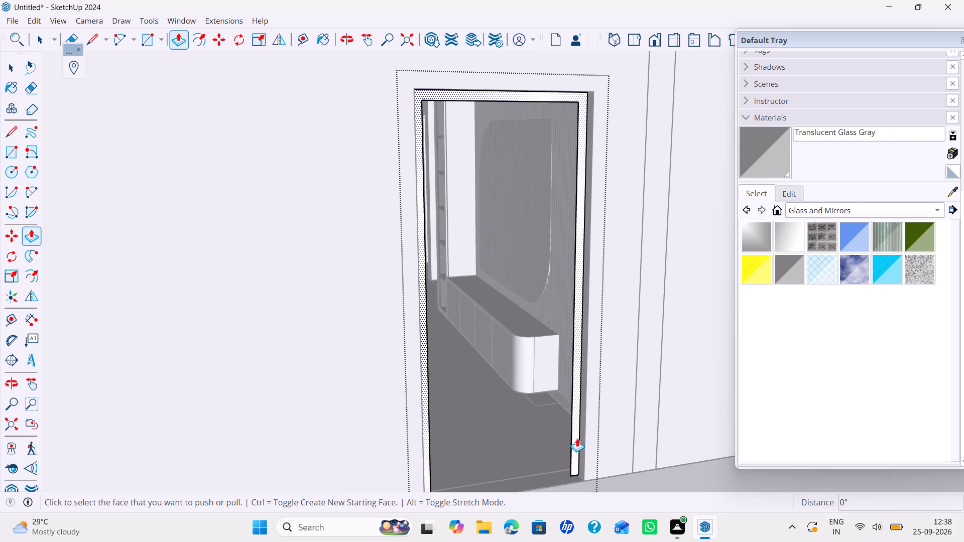
{"action": "left_click", "coordinate": [577, 438]}
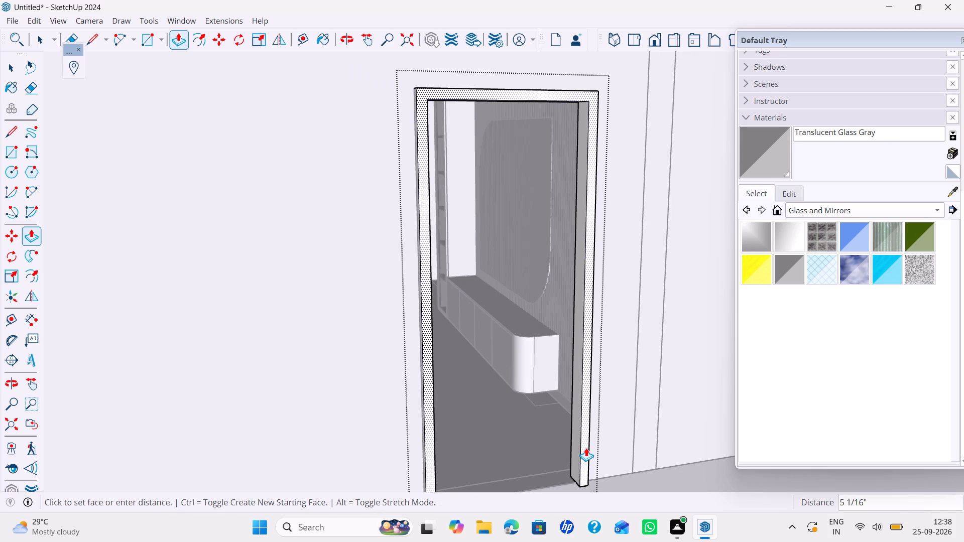
{"action": "type", "text": "50MM"}
{"action": "key", "text": "Return"}
{"action": "key", "text": "space"}
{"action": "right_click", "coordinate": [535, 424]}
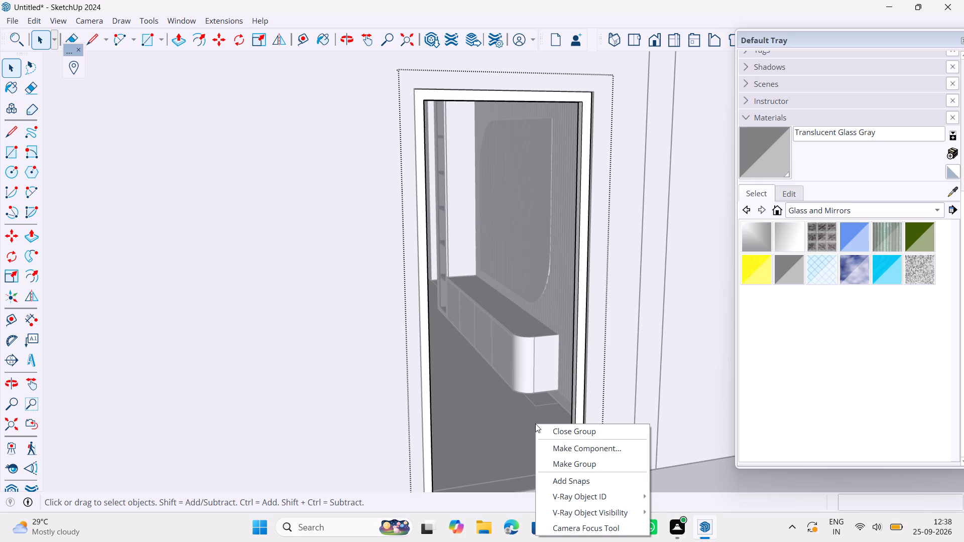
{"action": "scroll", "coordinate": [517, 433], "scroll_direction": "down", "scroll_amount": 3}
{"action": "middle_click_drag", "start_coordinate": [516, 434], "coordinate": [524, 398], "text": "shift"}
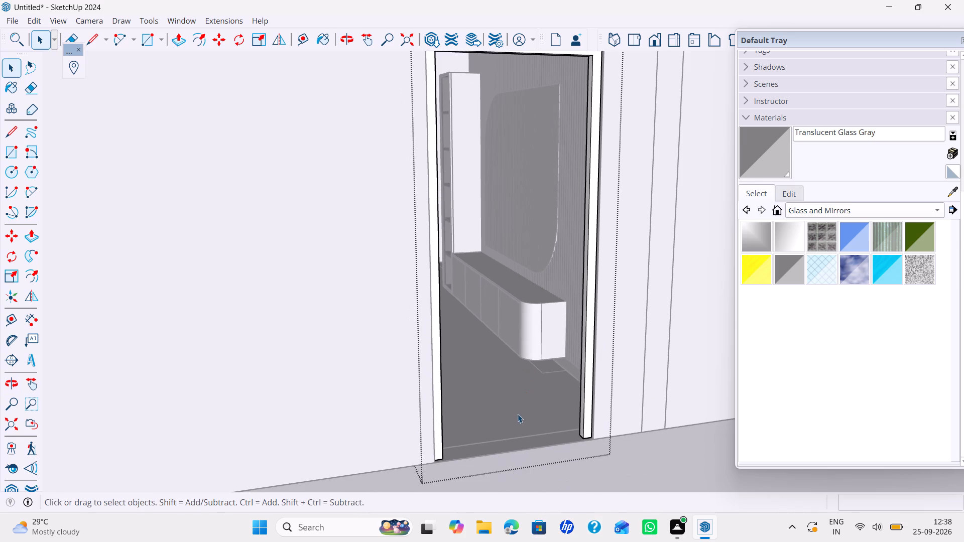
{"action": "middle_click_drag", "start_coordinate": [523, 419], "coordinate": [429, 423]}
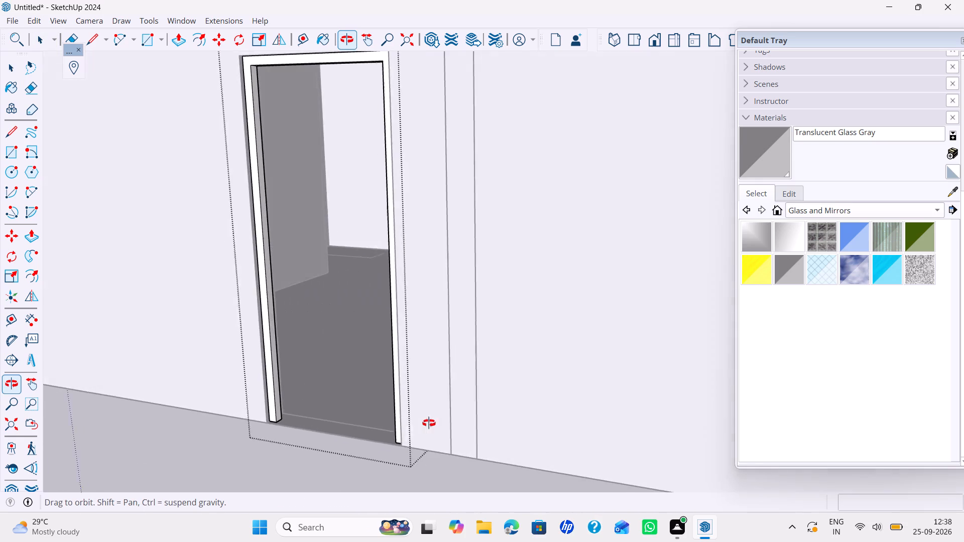
Start a new empty group for the door panel inside the open door frame group.
{"action": "middle_click_drag", "start_coordinate": [429, 423], "coordinate": [428, 423]}
{"action": "middle_click_drag", "start_coordinate": [383, 401], "coordinate": [693, 427], "text": "shift"}
{"action": "scroll", "coordinate": [674, 422], "scroll_direction": "up", "scroll_amount": 1}
{"action": "scroll", "coordinate": [670, 421], "scroll_direction": "down", "scroll_amount": 1}
{"action": "middle_click_drag", "start_coordinate": [670, 421], "coordinate": [616, 420]}
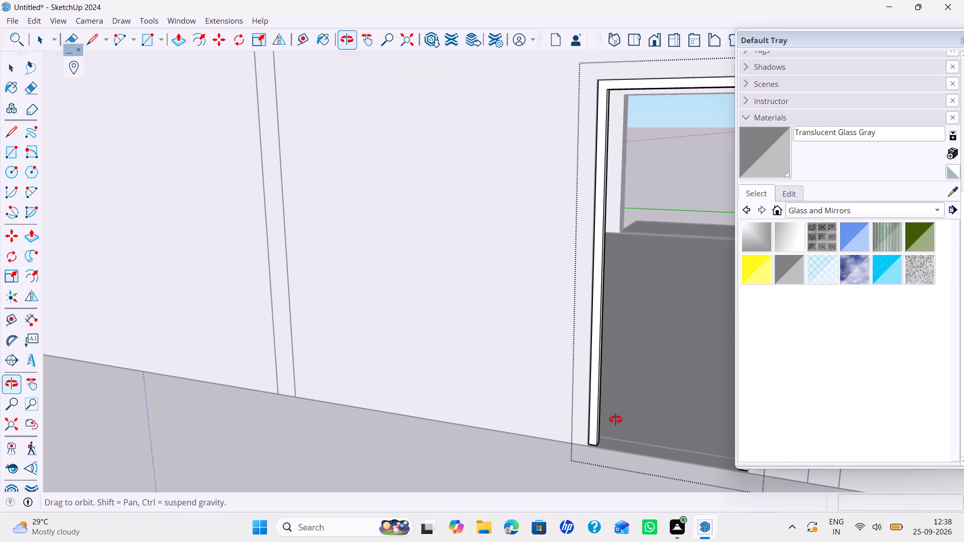
{"action": "middle_click_drag", "start_coordinate": [616, 420], "coordinate": [585, 392]}
{"action": "middle_click_drag", "start_coordinate": [580, 394], "coordinate": [580, 443]}
{"action": "scroll", "coordinate": [580, 443], "scroll_direction": "up", "scroll_amount": 1}
{"action": "middle_click_drag", "start_coordinate": [572, 443], "coordinate": [572, 441], "text": "shift"}
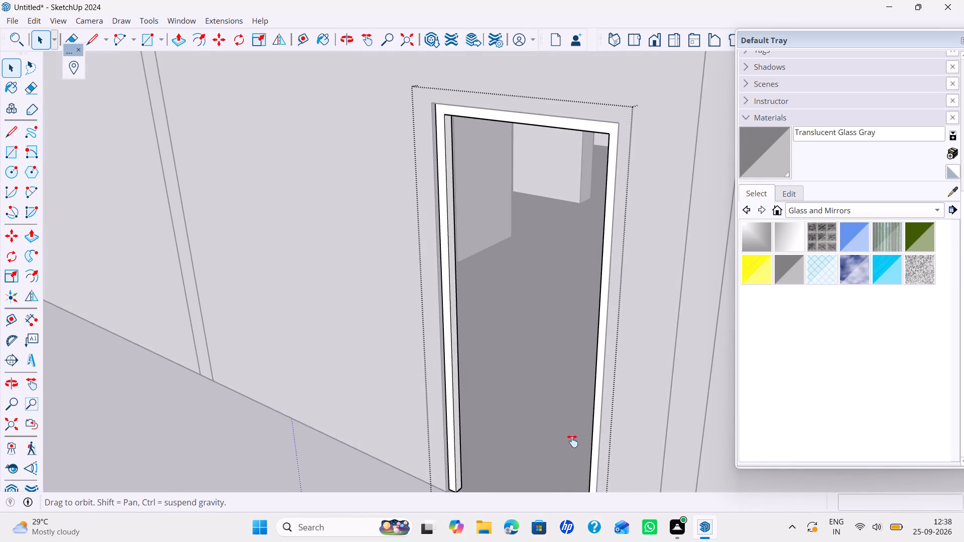
{"action": "middle_click_drag", "start_coordinate": [572, 441], "coordinate": [596, 388], "text": "shift"}
{"action": "middle_click_drag", "start_coordinate": [580, 362], "coordinate": [584, 361]}
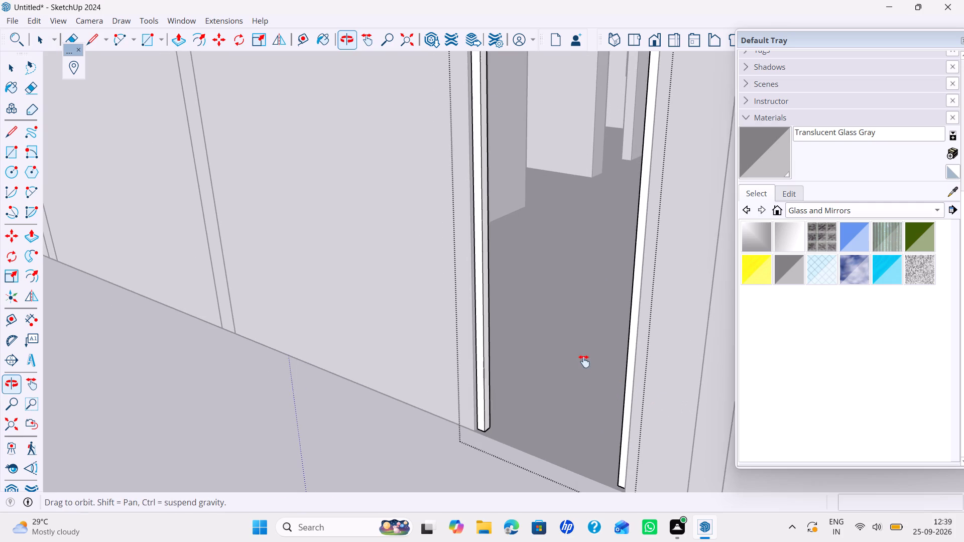
{"action": "middle_click_drag", "start_coordinate": [584, 361], "coordinate": [585, 361]}
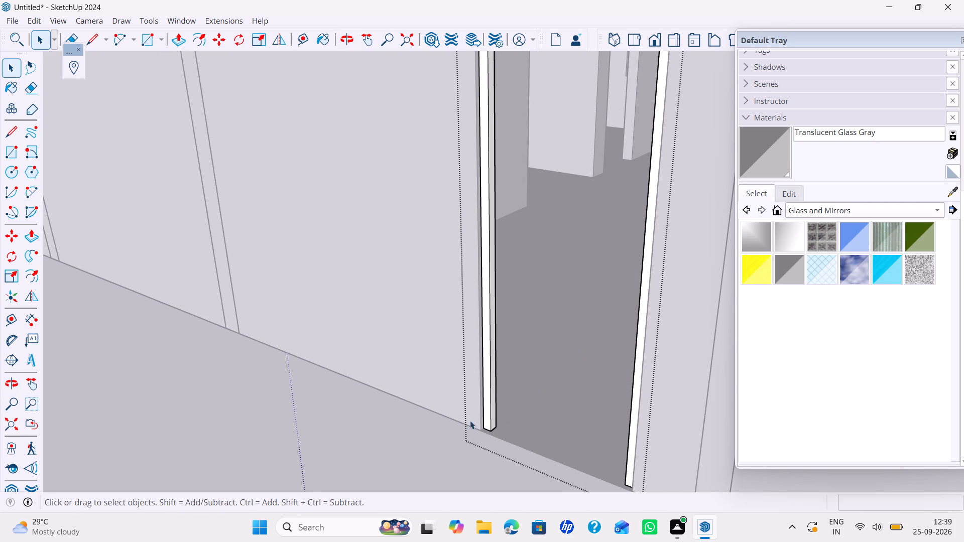
{"action": "right_click", "coordinate": [446, 430]}
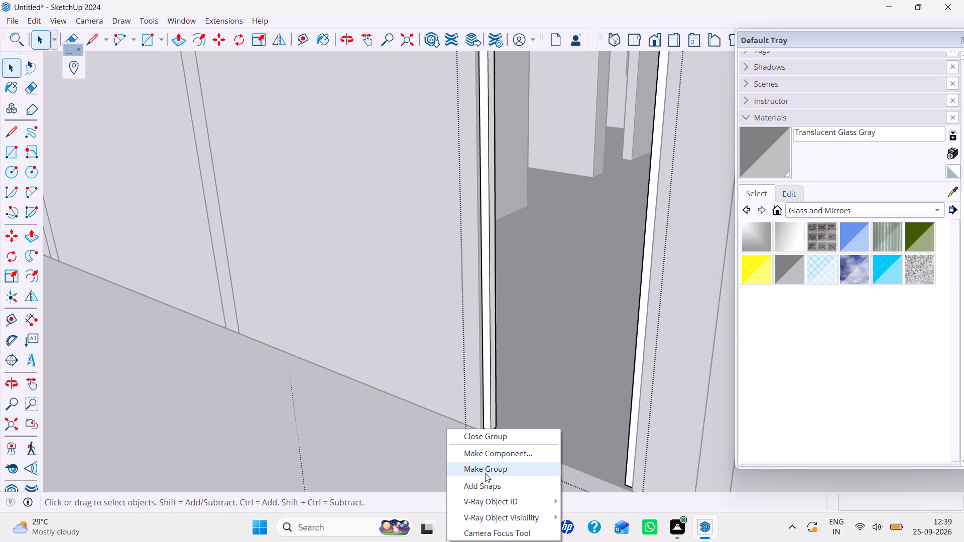
{"action": "left_click", "coordinate": [485, 473]}
Draw a rectangle about 6' 10" by 2' 8" filling the frame opening, from one jamb's bottom midpoint to the opposite top corner.
{"action": "key", "text": "r"}
{"action": "scroll", "coordinate": [489, 415], "scroll_direction": "up", "scroll_amount": 6}
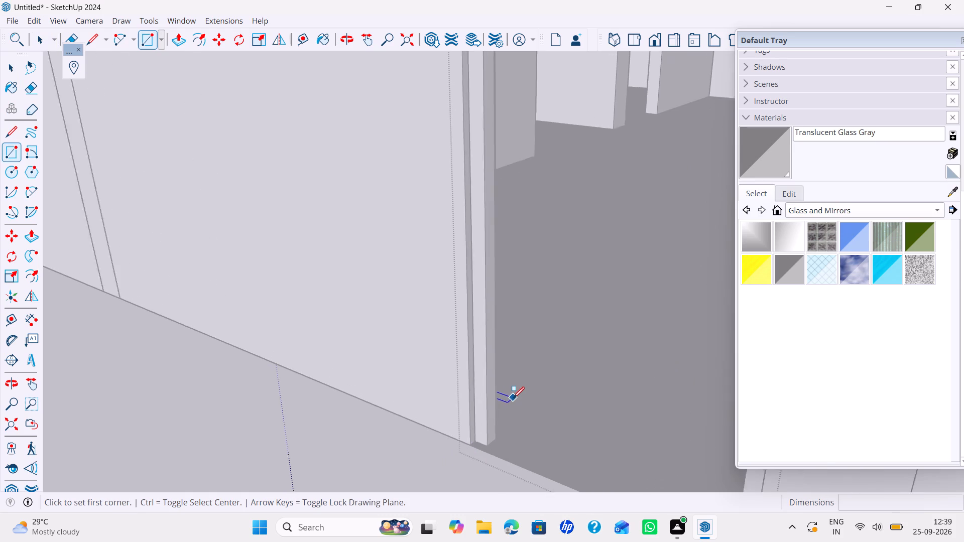
{"action": "scroll", "coordinate": [513, 398], "scroll_direction": "up", "scroll_amount": 5}
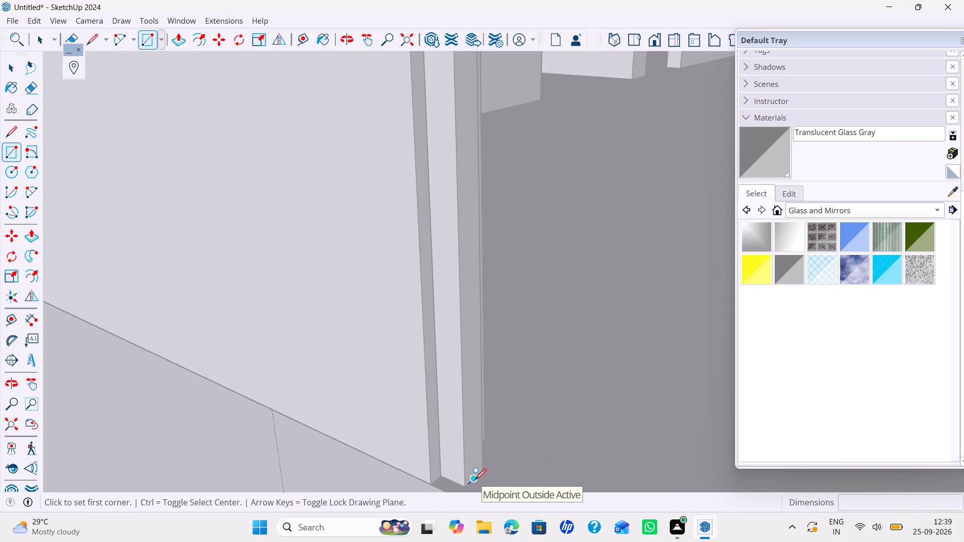
{"action": "left_click", "coordinate": [475, 480]}
{"action": "scroll", "coordinate": [490, 424], "scroll_direction": "down", "scroll_amount": 14}
{"action": "middle_click_drag", "start_coordinate": [525, 421], "coordinate": [630, 431]}
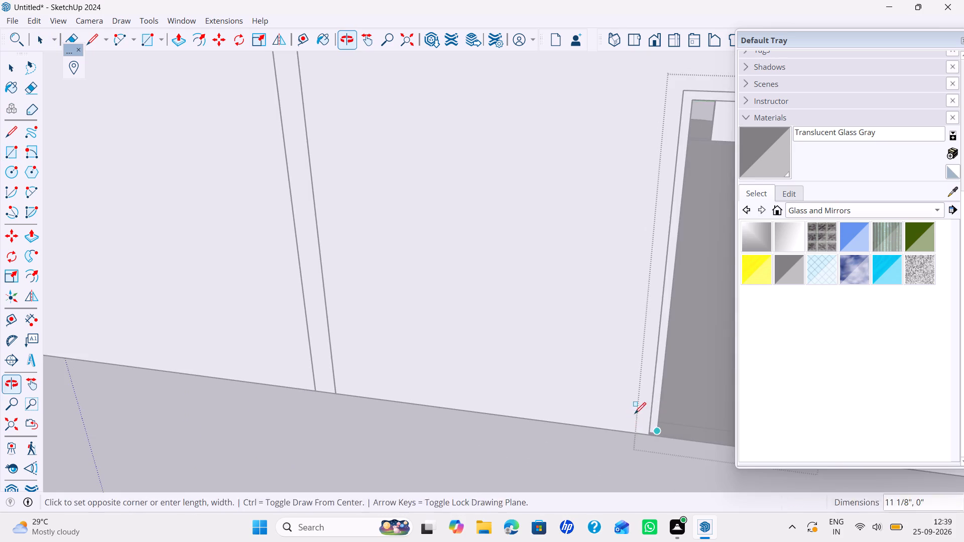
{"action": "middle_click_drag", "start_coordinate": [635, 413], "coordinate": [558, 490], "text": "shift"}
{"action": "middle_click_drag", "start_coordinate": [700, 365], "coordinate": [545, 395]}
{"action": "middle_click_drag", "start_coordinate": [546, 395], "coordinate": [655, 380]}
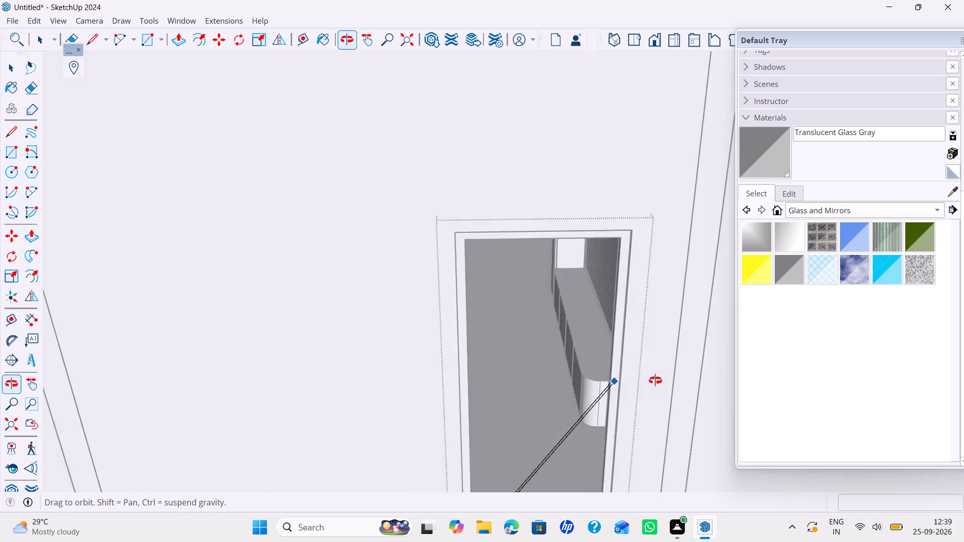
{"action": "middle_click_drag", "start_coordinate": [655, 380], "coordinate": [555, 420]}
{"action": "middle_click_drag", "start_coordinate": [577, 383], "coordinate": [592, 375]}
{"action": "scroll", "coordinate": [594, 254], "scroll_direction": "up", "scroll_amount": 10}
{"action": "middle_click_drag", "start_coordinate": [599, 256], "coordinate": [577, 312], "text": "shift"}
{"action": "middle_click_drag", "start_coordinate": [580, 294], "coordinate": [631, 182]}
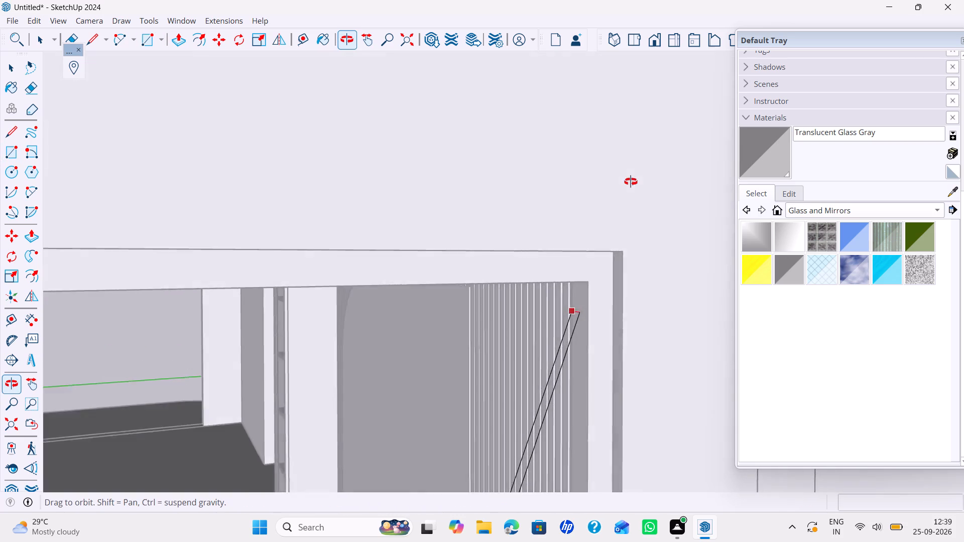
{"action": "middle_click_drag", "start_coordinate": [631, 182], "coordinate": [656, 146]}
{"action": "middle_click_drag", "start_coordinate": [583, 295], "coordinate": [588, 240]}
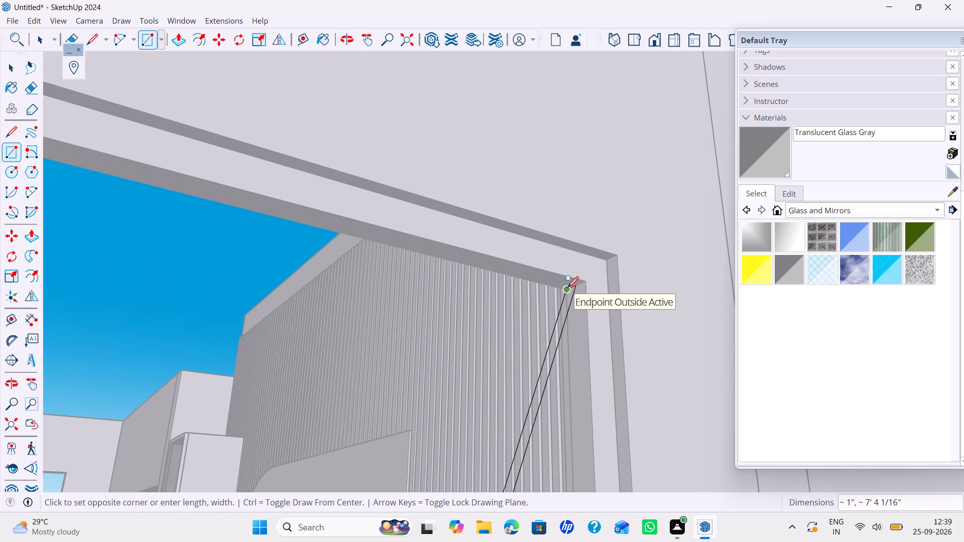
{"action": "scroll", "coordinate": [569, 288], "scroll_direction": "up", "scroll_amount": 4}
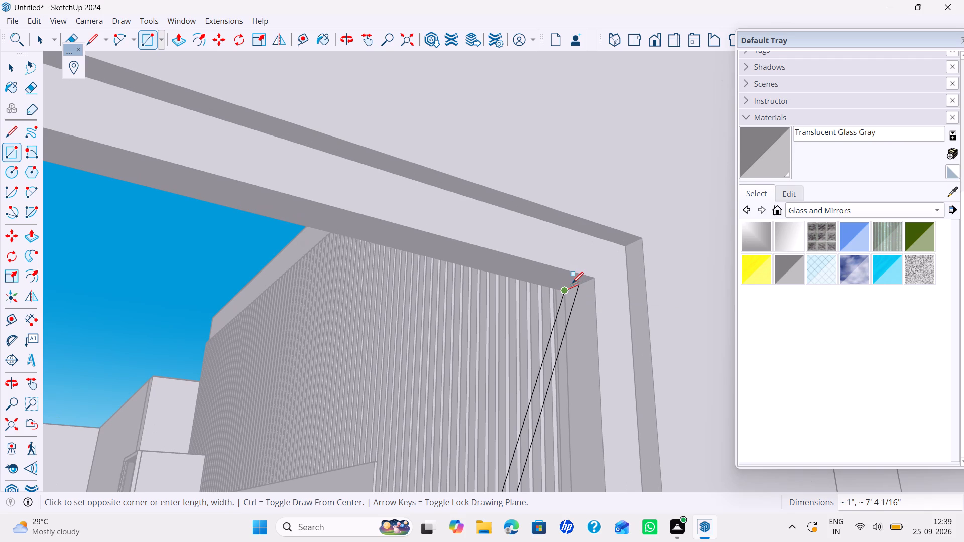
{"action": "scroll", "coordinate": [573, 285], "scroll_direction": "up", "scroll_amount": 2}
{"action": "left_click", "coordinate": [583, 280]}
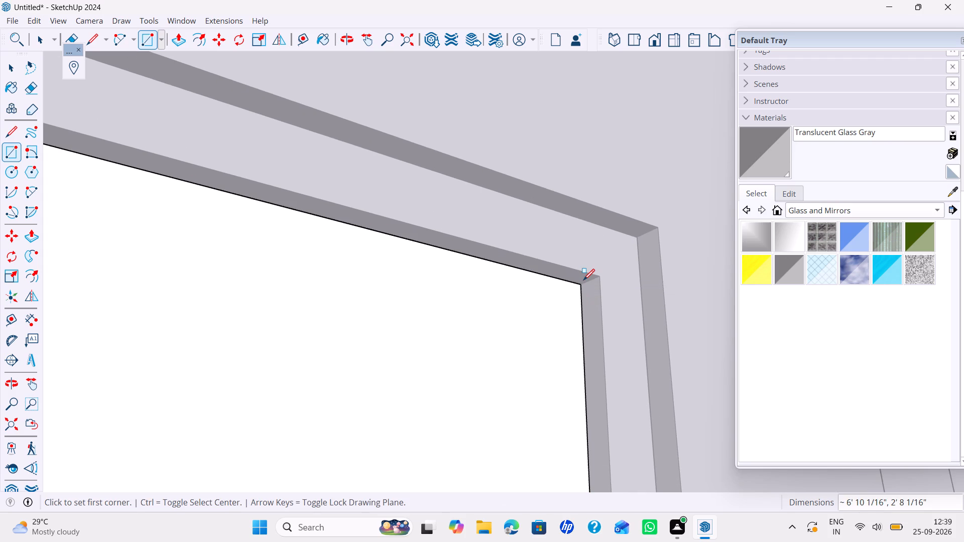
{"action": "key", "text": "space"}
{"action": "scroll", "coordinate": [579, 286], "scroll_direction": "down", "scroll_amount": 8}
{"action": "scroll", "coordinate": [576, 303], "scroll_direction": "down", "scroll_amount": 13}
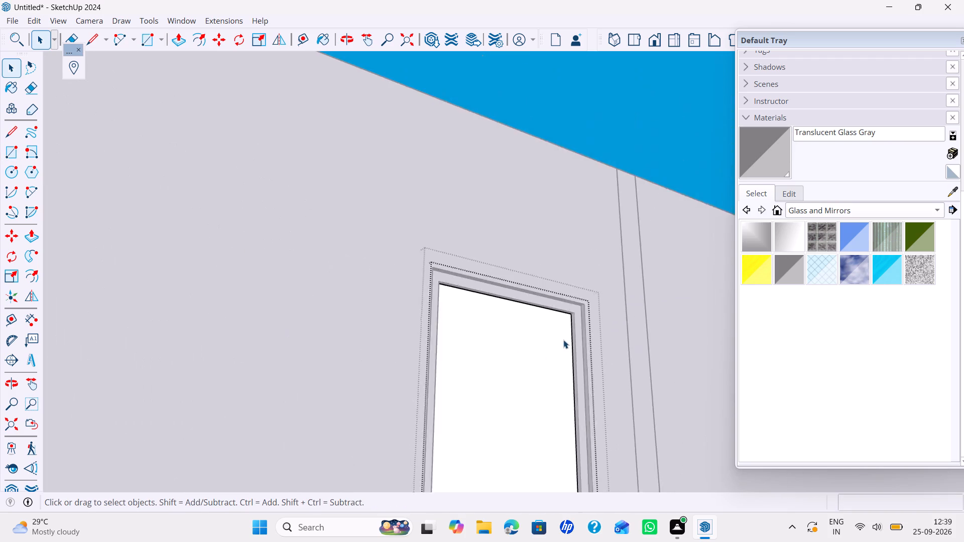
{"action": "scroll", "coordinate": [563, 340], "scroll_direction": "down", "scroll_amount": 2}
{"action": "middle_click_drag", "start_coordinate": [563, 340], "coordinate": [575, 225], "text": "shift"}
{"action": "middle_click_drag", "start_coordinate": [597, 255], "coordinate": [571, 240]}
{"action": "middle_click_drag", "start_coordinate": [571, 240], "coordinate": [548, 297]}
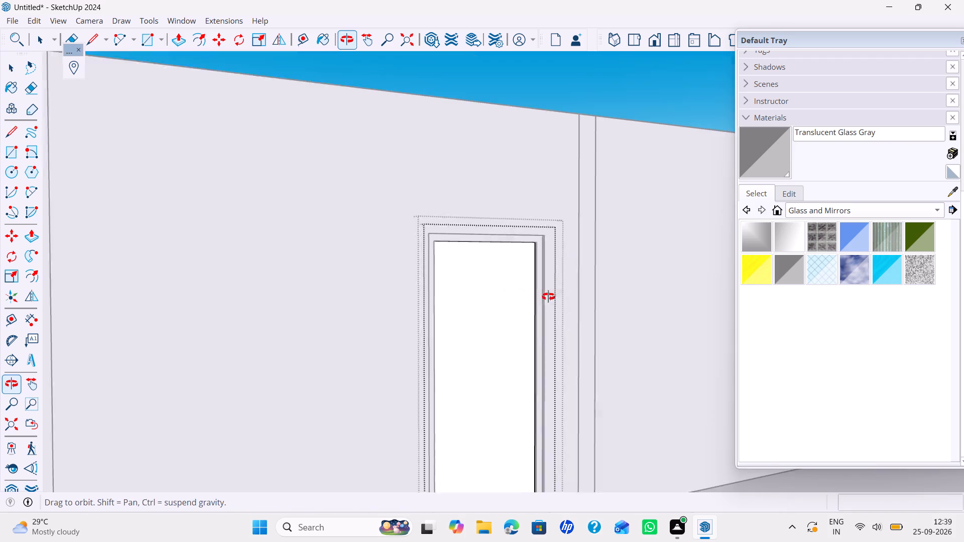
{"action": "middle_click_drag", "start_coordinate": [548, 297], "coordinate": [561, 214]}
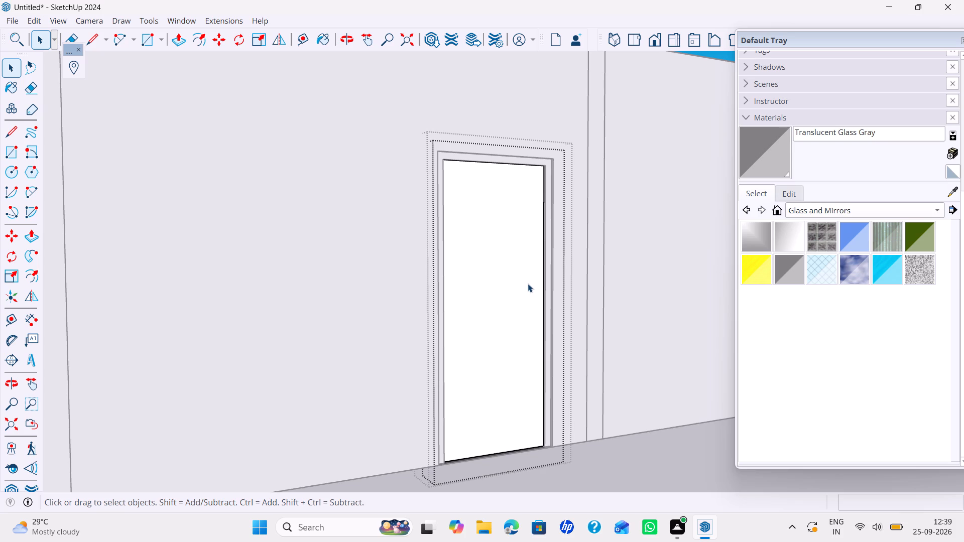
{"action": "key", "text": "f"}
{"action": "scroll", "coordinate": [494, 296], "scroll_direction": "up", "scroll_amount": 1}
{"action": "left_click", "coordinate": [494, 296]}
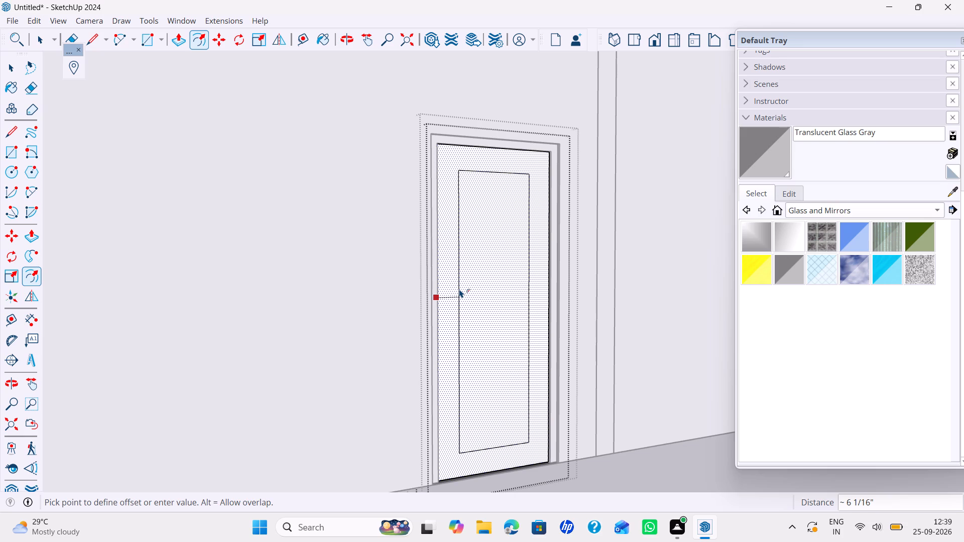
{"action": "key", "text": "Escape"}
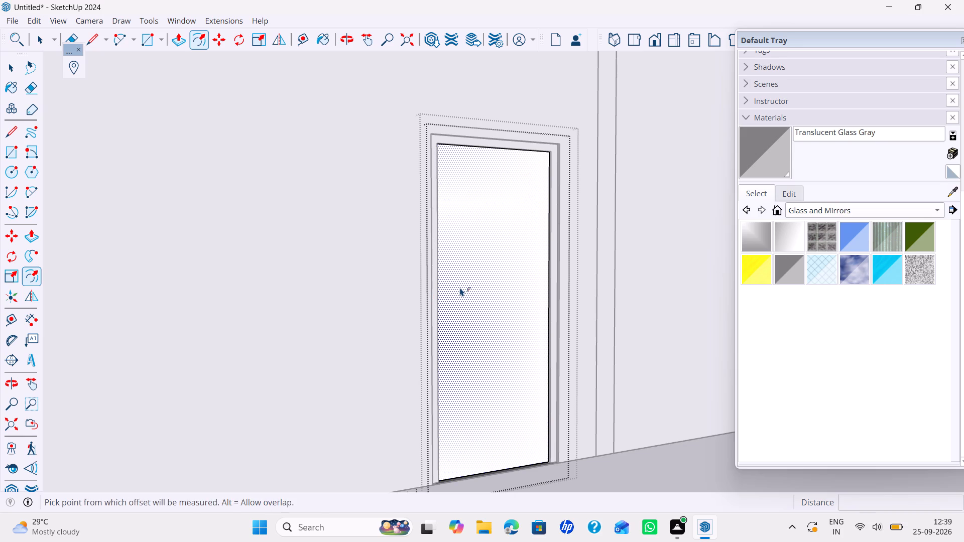
Push/Pull the door panel face outward by 36 mm and close the panel's group.
{"action": "key", "text": "p"}
{"action": "left_click", "coordinate": [472, 272]}
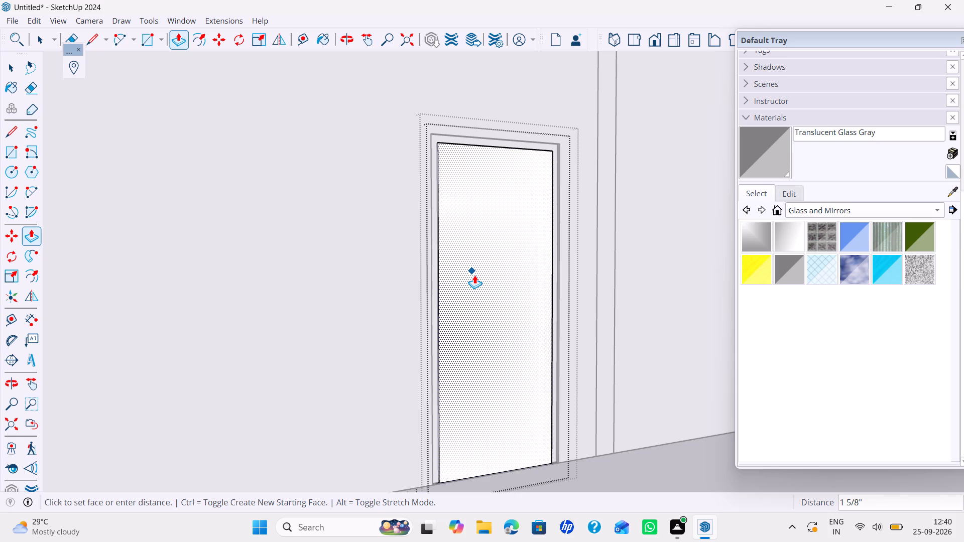
{"action": "key", "text": "9"}
{"action": "key", "text": "BackSpace"}
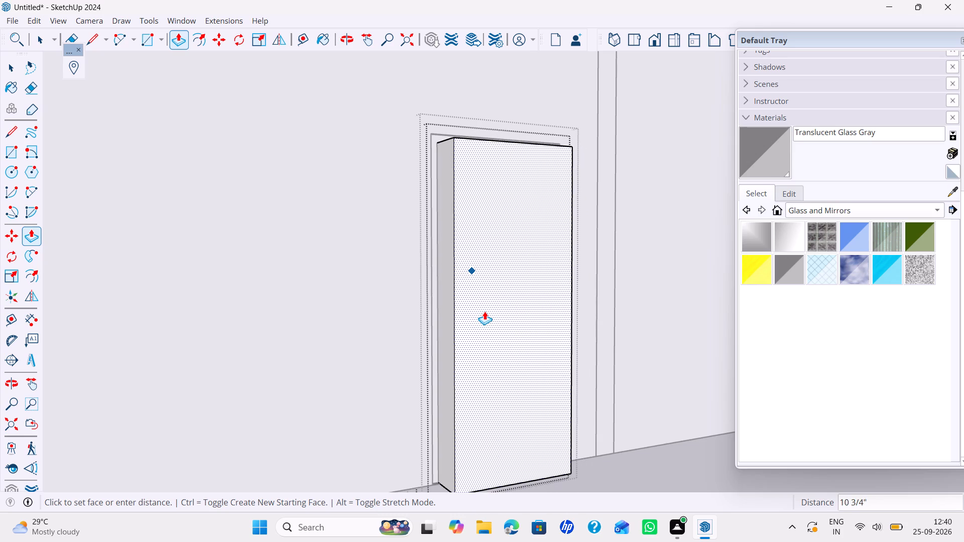
{"action": "key", "text": "3"}
{"action": "type", "text": "6MM"}
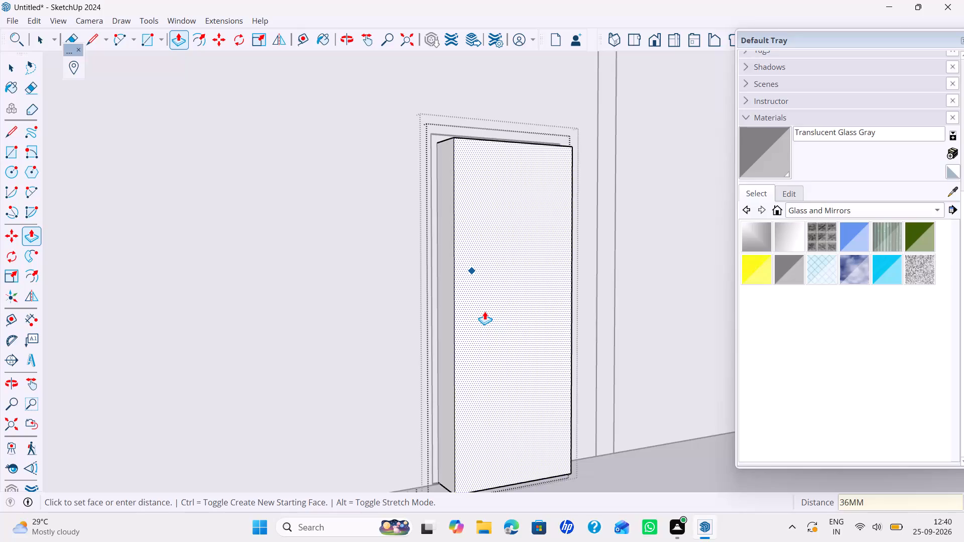
{"action": "key", "text": "Return"}
{"action": "scroll", "coordinate": [486, 310], "scroll_direction": "up", "scroll_amount": 1}
{"action": "key", "text": "space"}
{"action": "left_click", "coordinate": [634, 399]}
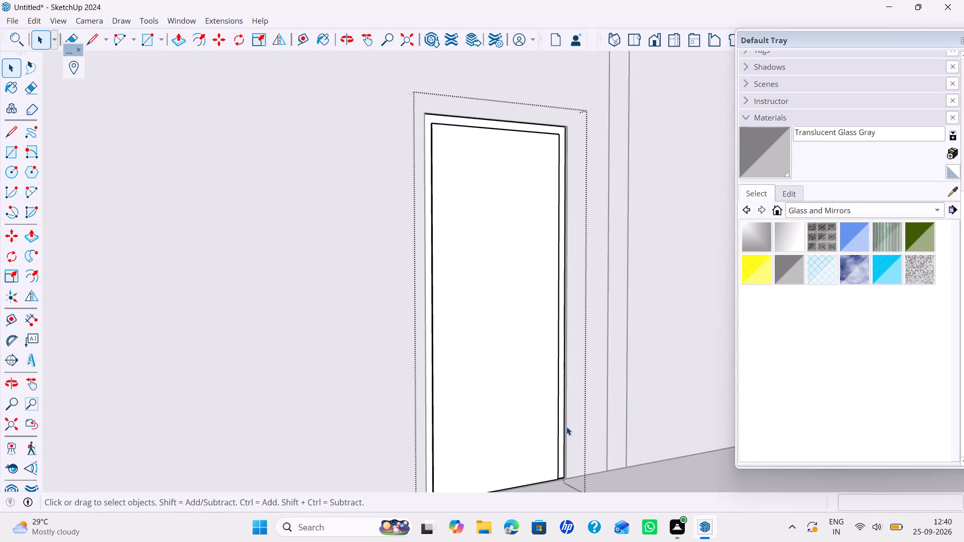
Move the door panel group about 5 11/16" sideways along the green axis, away from the jamb.
{"action": "scroll", "coordinate": [561, 430], "scroll_direction": "down", "scroll_amount": 2}
{"action": "middle_click_drag", "start_coordinate": [555, 432], "coordinate": [562, 364]}
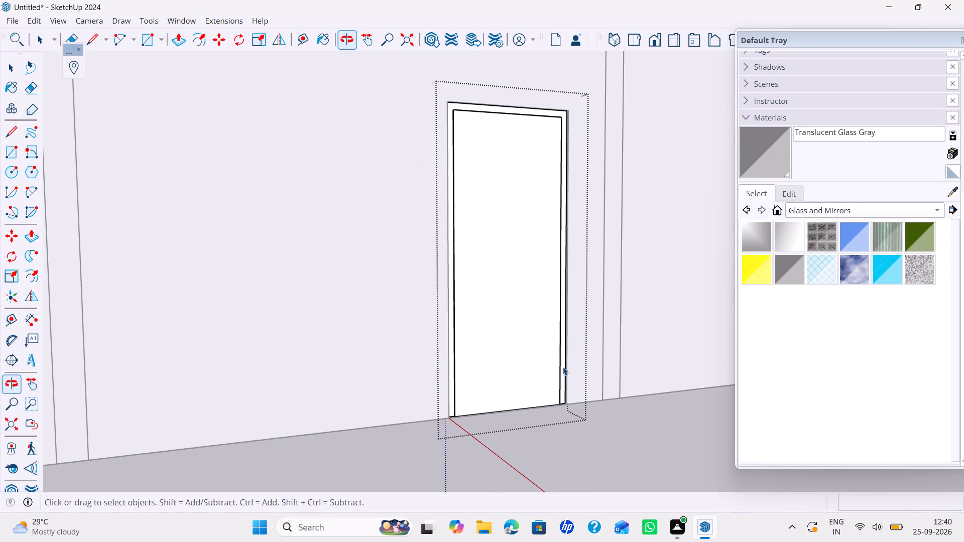
{"action": "middle_click_drag", "start_coordinate": [575, 368], "coordinate": [500, 388]}
{"action": "left_click", "coordinate": [451, 405]}
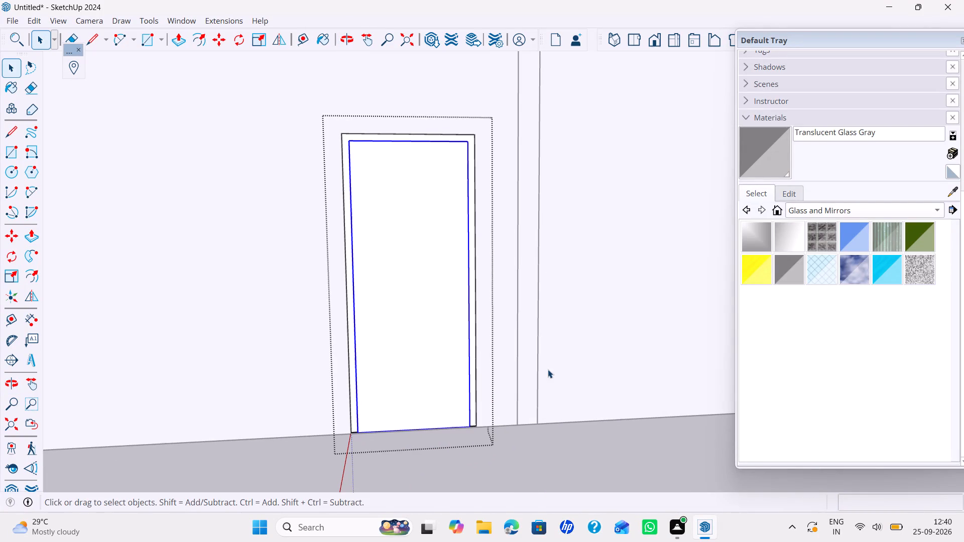
{"action": "key", "text": "m"}
{"action": "scroll", "coordinate": [449, 422], "scroll_direction": "up", "scroll_amount": 17}
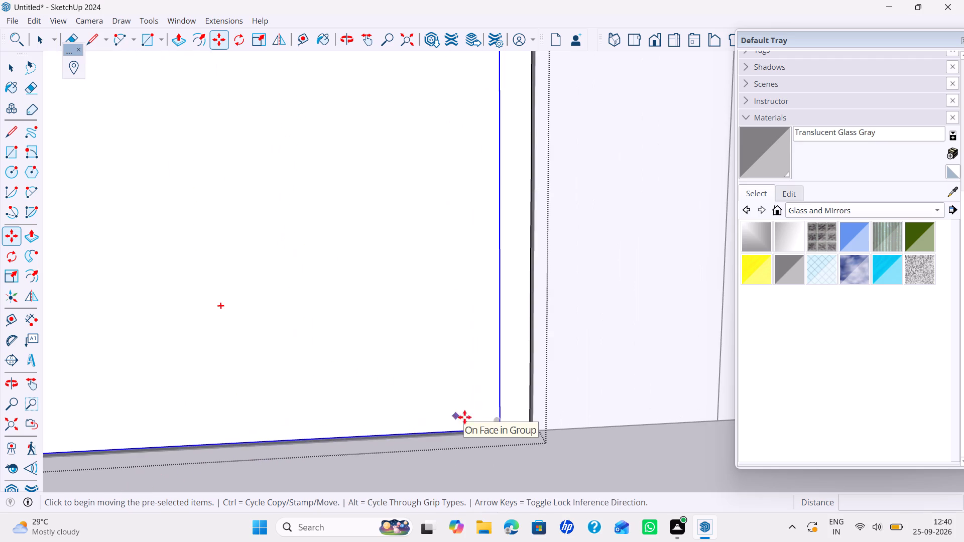
{"action": "scroll", "coordinate": [464, 417], "scroll_direction": "up", "scroll_amount": 5}
{"action": "left_click", "coordinate": [504, 430]}
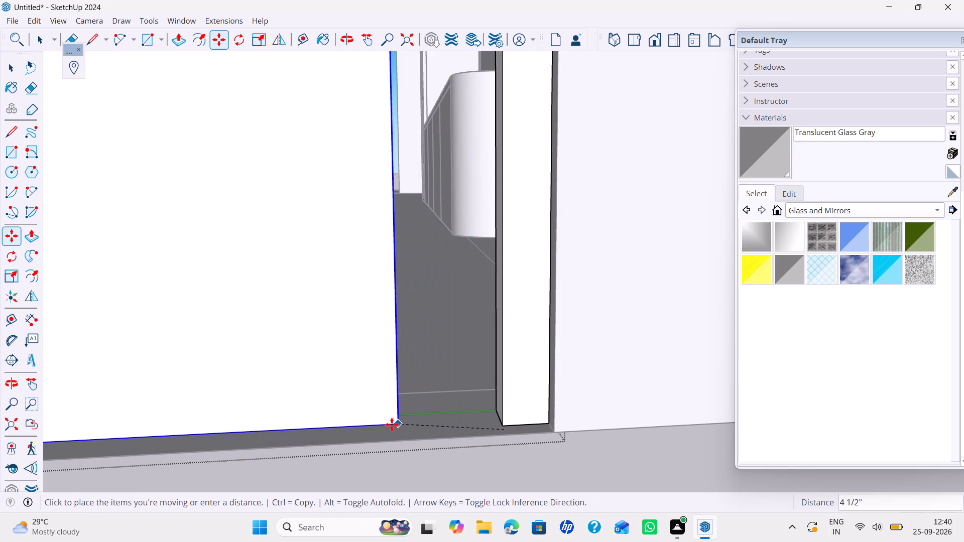
{"action": "left_click", "coordinate": [363, 438]}
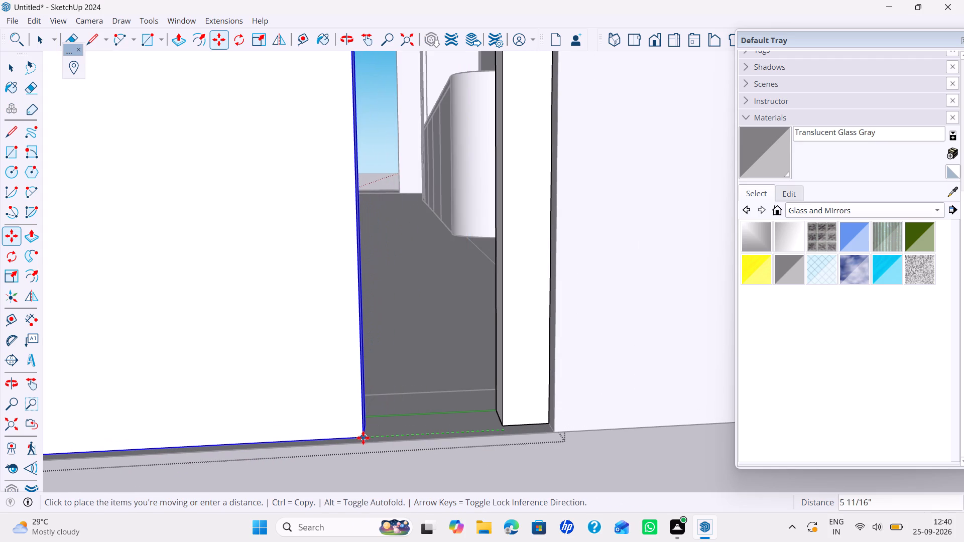
Move the door panel back against the jamb, snapping its bottom thickness edge's midpoint to the midpoint of the jamb's inner bottom edge.
{"action": "middle_click_drag", "start_coordinate": [420, 420], "coordinate": [438, 427]}
{"action": "middle_click_drag", "start_coordinate": [436, 424], "coordinate": [362, 445]}
{"action": "scroll", "coordinate": [362, 445], "scroll_direction": "up", "scroll_amount": 1}
{"action": "middle_click_drag", "start_coordinate": [454, 419], "coordinate": [415, 432]}
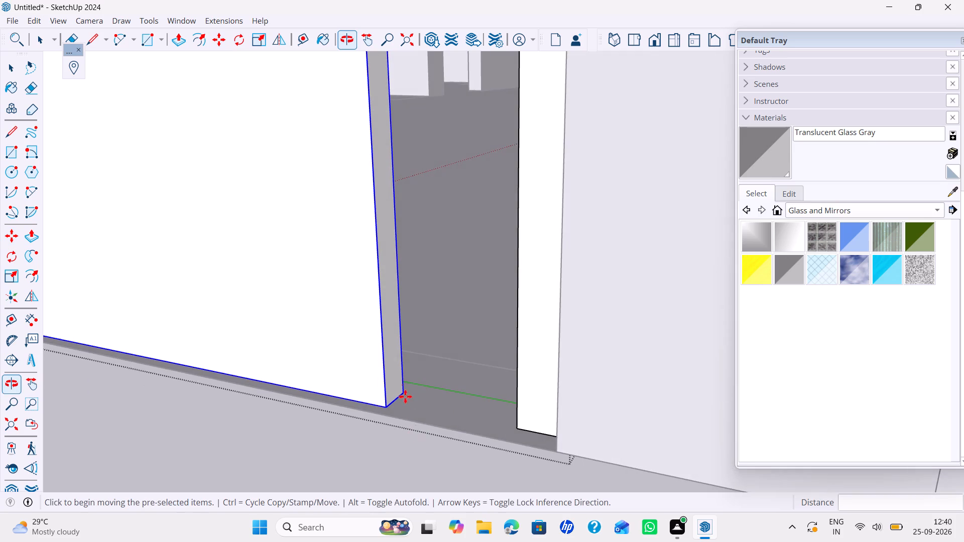
{"action": "scroll", "coordinate": [404, 394], "scroll_direction": "up", "scroll_amount": 4}
{"action": "left_click", "coordinate": [394, 405]}
{"action": "middle_click_drag", "start_coordinate": [503, 403], "coordinate": [574, 405]}
{"action": "middle_click_drag", "start_coordinate": [574, 405], "coordinate": [630, 414]}
{"action": "scroll", "coordinate": [616, 400], "scroll_direction": "up", "scroll_amount": 3}
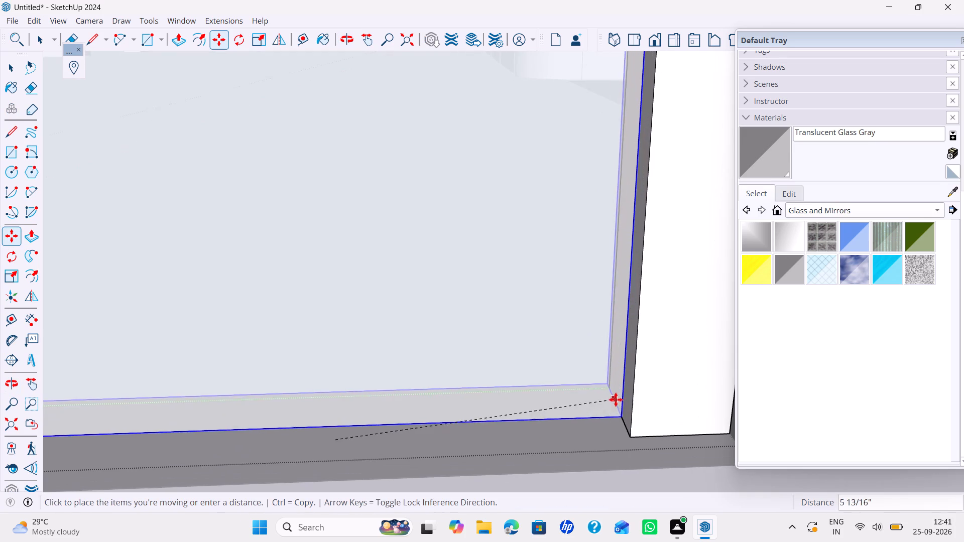
{"action": "left_click", "coordinate": [621, 413]}
{"action": "key", "text": "space"}
Close the door frame group to return to the whole house model.
{"action": "scroll", "coordinate": [413, 354], "scroll_direction": "down", "scroll_amount": 6}
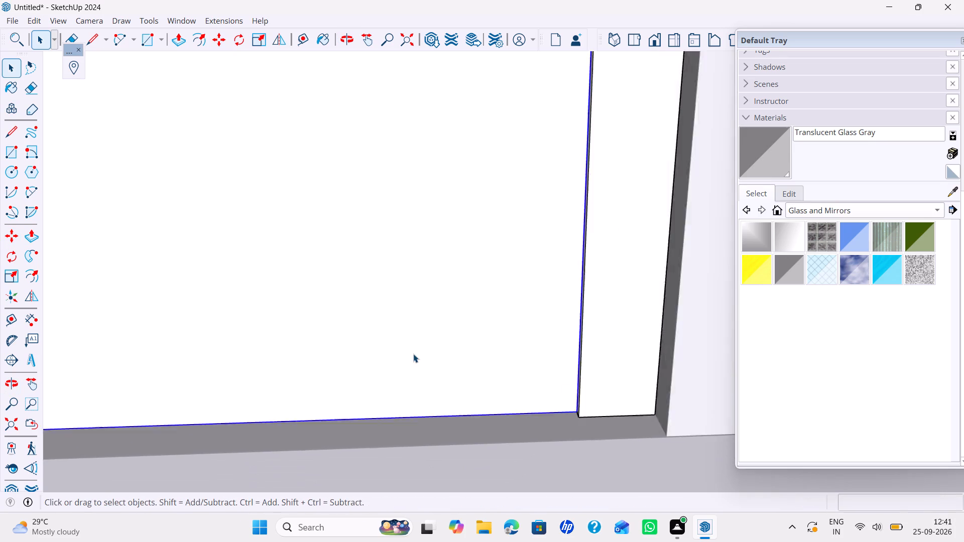
{"action": "scroll", "coordinate": [413, 354], "scroll_direction": "down", "scroll_amount": 6}
{"action": "middle_click_drag", "start_coordinate": [422, 346], "coordinate": [560, 388], "text": "shift"}
{"action": "scroll", "coordinate": [498, 312], "scroll_direction": "down", "scroll_amount": 4}
{"action": "middle_click_drag", "start_coordinate": [500, 316], "coordinate": [532, 351]}
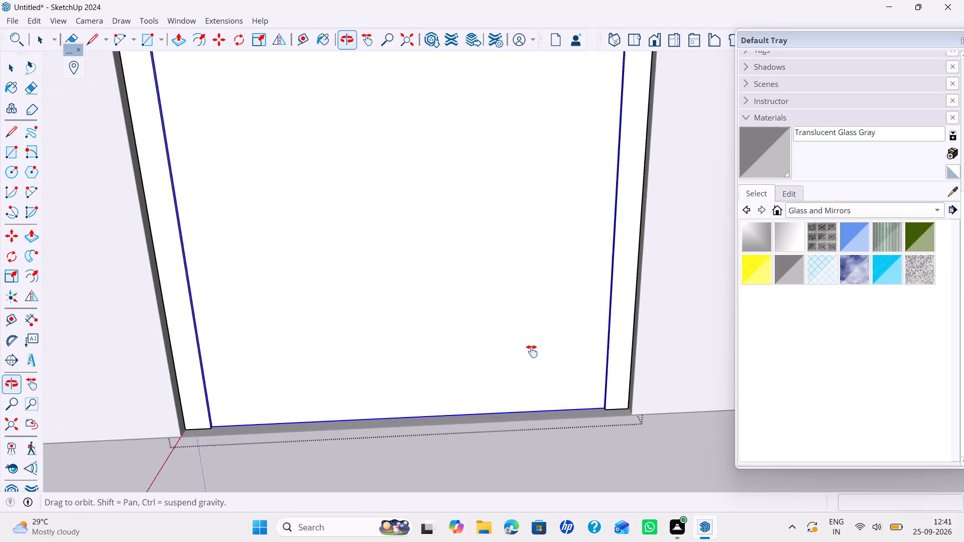
{"action": "middle_click_drag", "start_coordinate": [532, 351], "coordinate": [532, 352]}
{"action": "scroll", "coordinate": [505, 305], "scroll_direction": "down", "scroll_amount": 6}
{"action": "middle_click_drag", "start_coordinate": [505, 305], "coordinate": [523, 341], "text": "shift"}
{"action": "scroll", "coordinate": [513, 311], "scroll_direction": "down", "scroll_amount": 8}
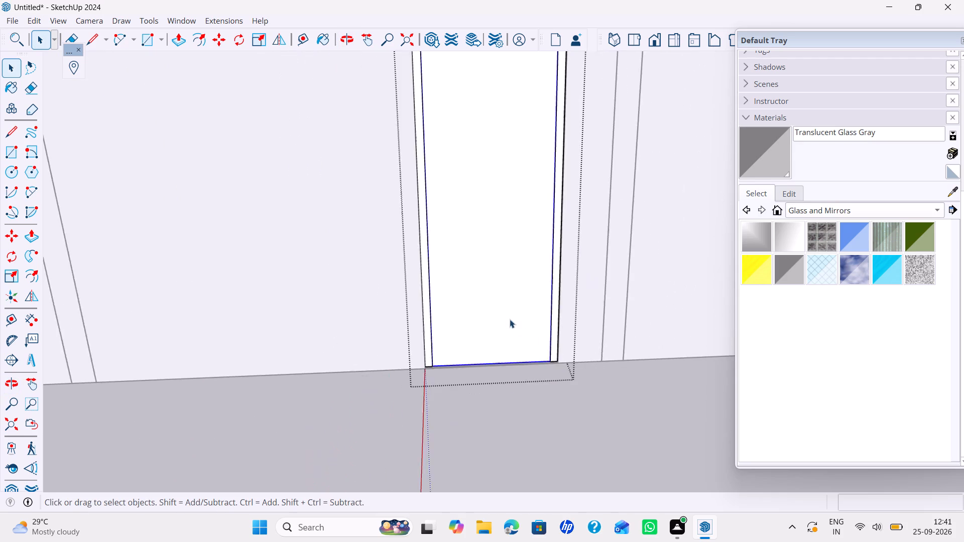
{"action": "scroll", "coordinate": [508, 317], "scroll_direction": "down", "scroll_amount": 3}
{"action": "middle_click_drag", "start_coordinate": [505, 319], "coordinate": [488, 348], "text": "shift"}
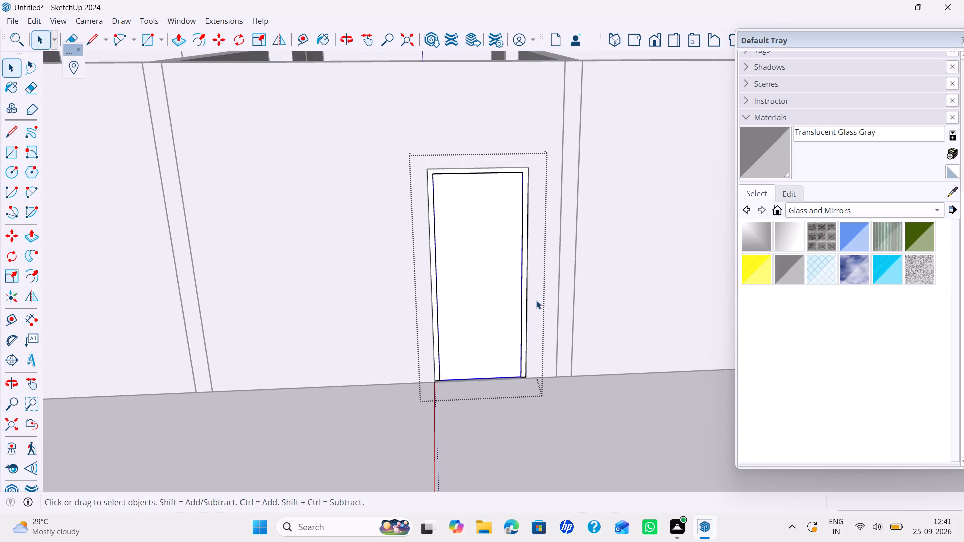
{"action": "left_click", "coordinate": [587, 437]}
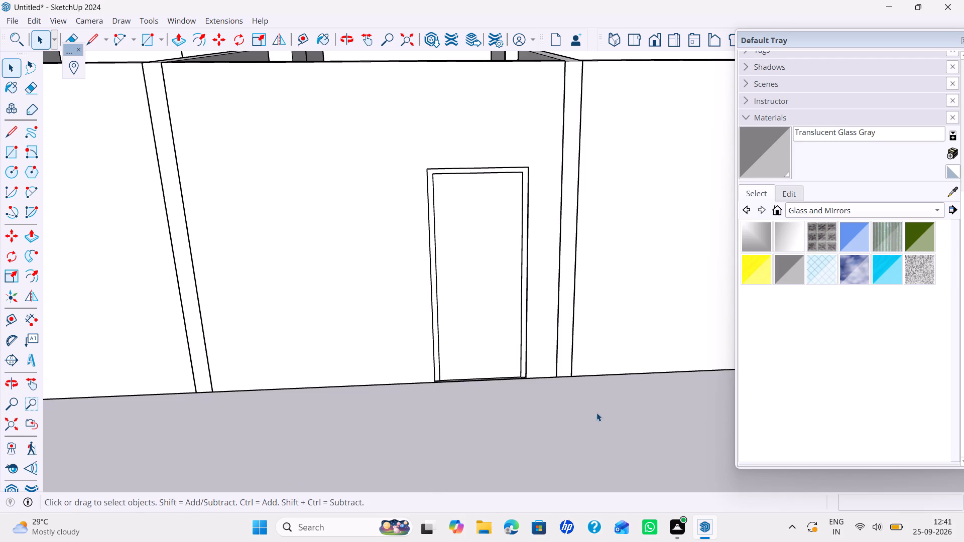
Open the door frame group and Push/Pull the frame's exterior face outward by 10 mm.
{"action": "scroll", "coordinate": [592, 403], "scroll_direction": "down", "scroll_amount": 4}
{"action": "middle_click_drag", "start_coordinate": [592, 402], "coordinate": [599, 370], "text": "shift"}
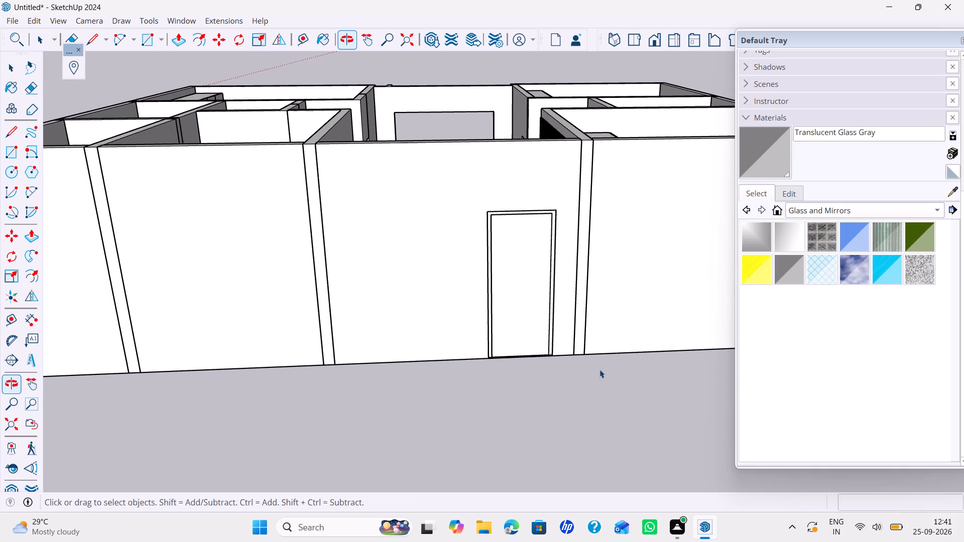
{"action": "middle_click_drag", "start_coordinate": [596, 373], "coordinate": [576, 387]}
{"action": "scroll", "coordinate": [488, 301], "scroll_direction": "up", "scroll_amount": 8}
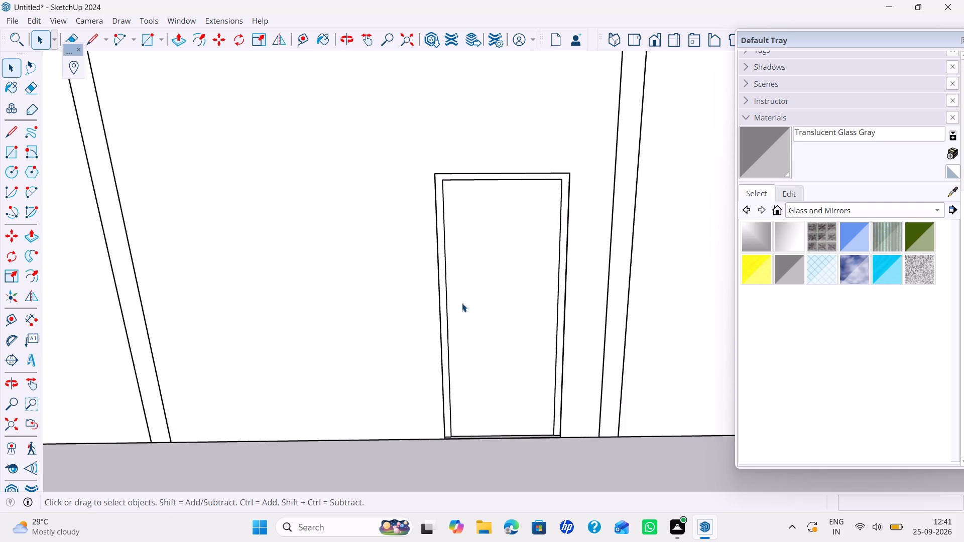
{"action": "scroll", "coordinate": [462, 303], "scroll_direction": "up", "scroll_amount": 2}
{"action": "middle_click_drag", "start_coordinate": [450, 359], "coordinate": [416, 256]}
{"action": "scroll", "coordinate": [547, 397], "scroll_direction": "up", "scroll_amount": 6}
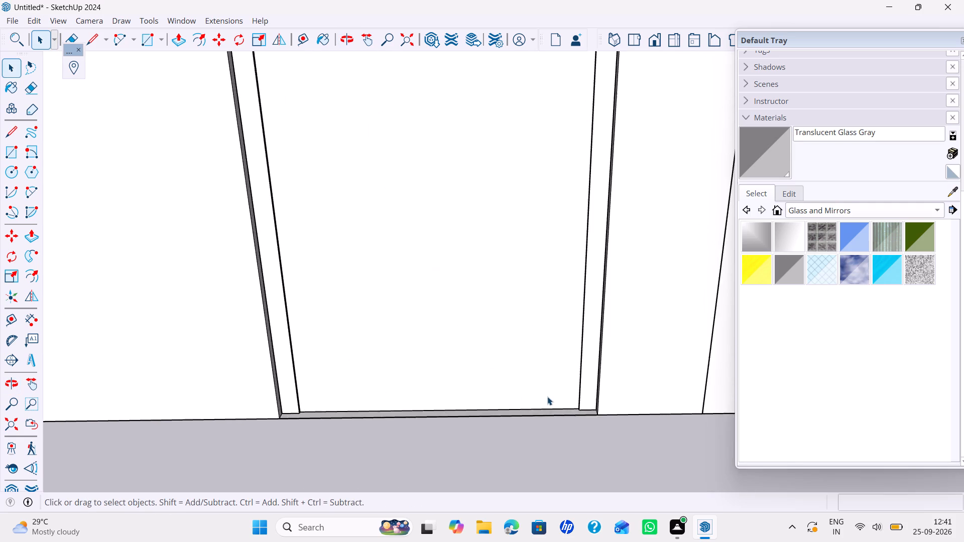
{"action": "scroll", "coordinate": [547, 396], "scroll_direction": "up", "scroll_amount": 5}
{"action": "middle_click_drag", "start_coordinate": [546, 395], "coordinate": [702, 405]}
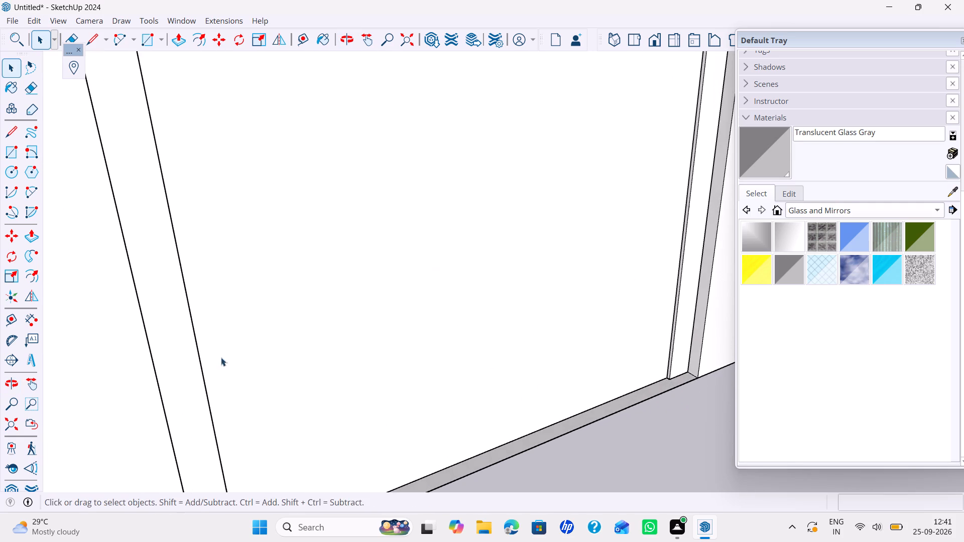
{"action": "middle_click_drag", "start_coordinate": [206, 350], "coordinate": [199, 343]}
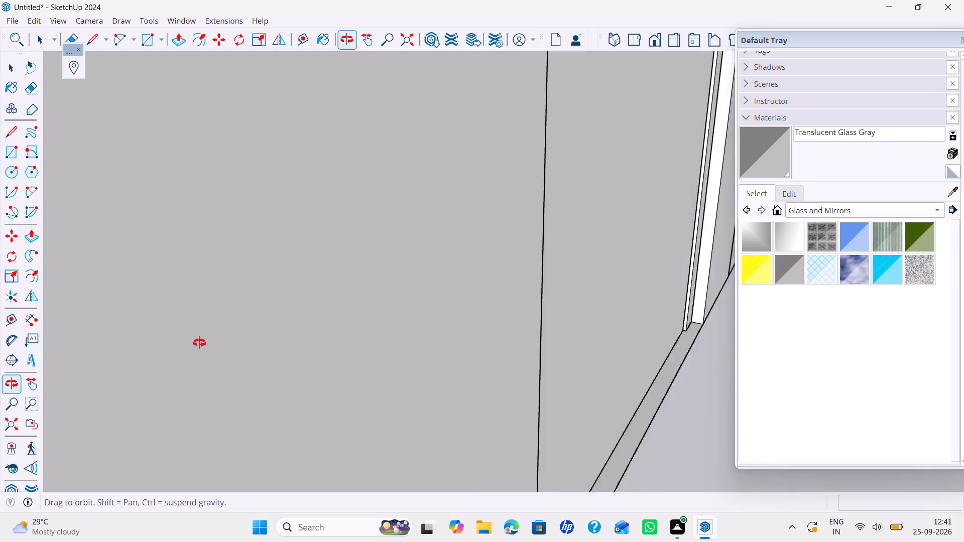
{"action": "middle_click_drag", "start_coordinate": [199, 343], "coordinate": [117, 338]}
{"action": "scroll", "coordinate": [219, 328], "scroll_direction": "up", "scroll_amount": 1}
{"action": "scroll", "coordinate": [486, 335], "scroll_direction": "down", "scroll_amount": 8}
{"action": "middle_click_drag", "start_coordinate": [490, 341], "coordinate": [572, 321], "text": "shift"}
{"action": "middle_click_drag", "start_coordinate": [533, 339], "coordinate": [417, 350]}
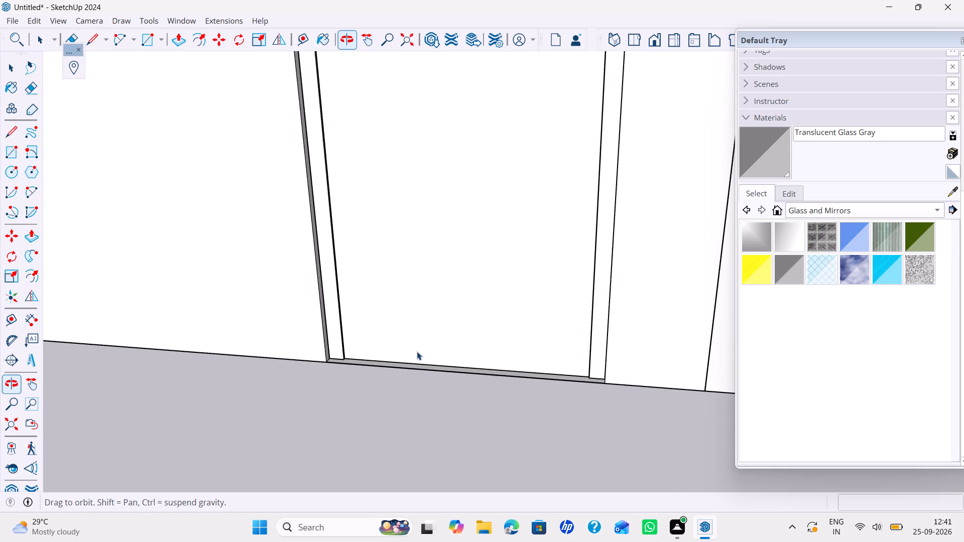
{"action": "middle_click_drag", "start_coordinate": [346, 335], "coordinate": [405, 321], "text": "shift"}
{"action": "scroll", "coordinate": [391, 318], "scroll_direction": "up", "scroll_amount": 4}
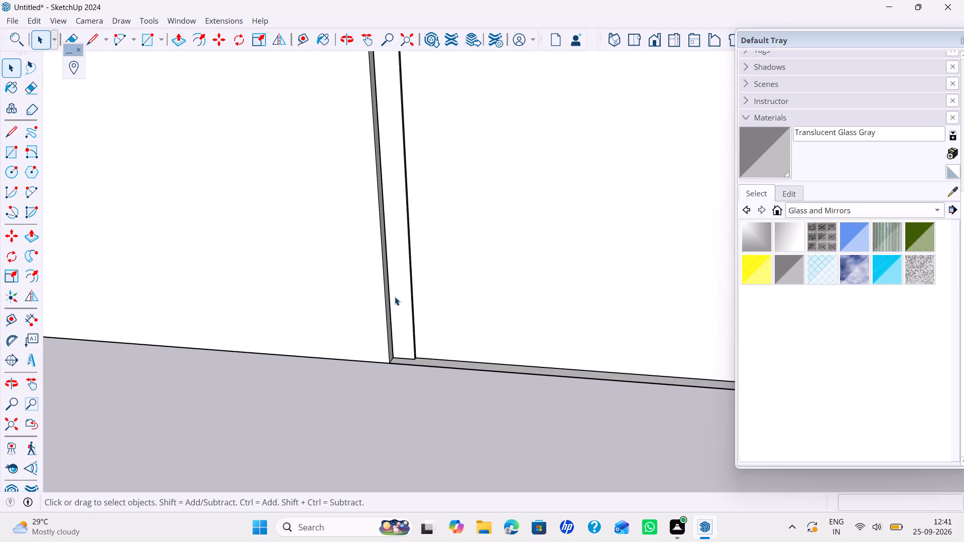
{"action": "double_click", "coordinate": [409, 290]}
{"action": "key", "text": "p"}
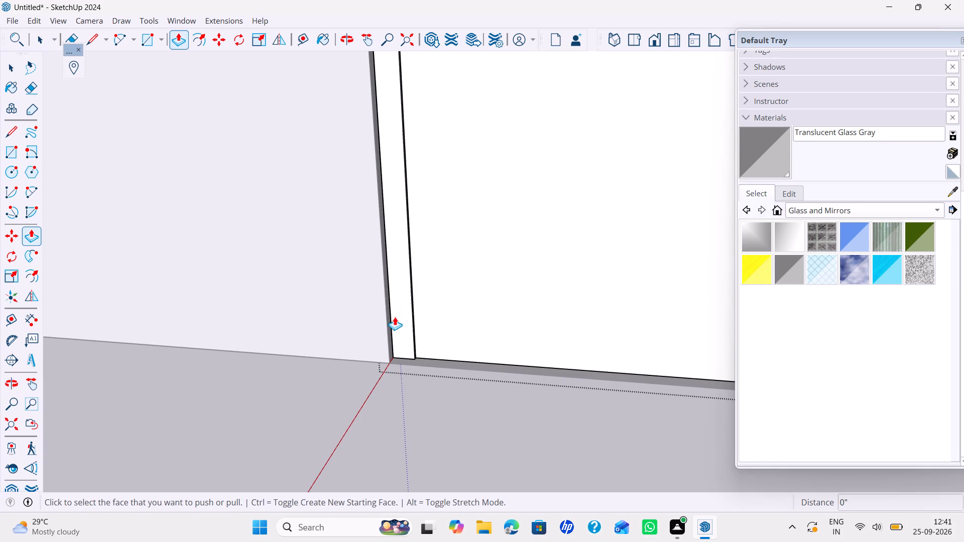
{"action": "left_click", "coordinate": [402, 326]}
{"action": "scroll", "coordinate": [395, 342], "scroll_direction": "up", "scroll_amount": 1}
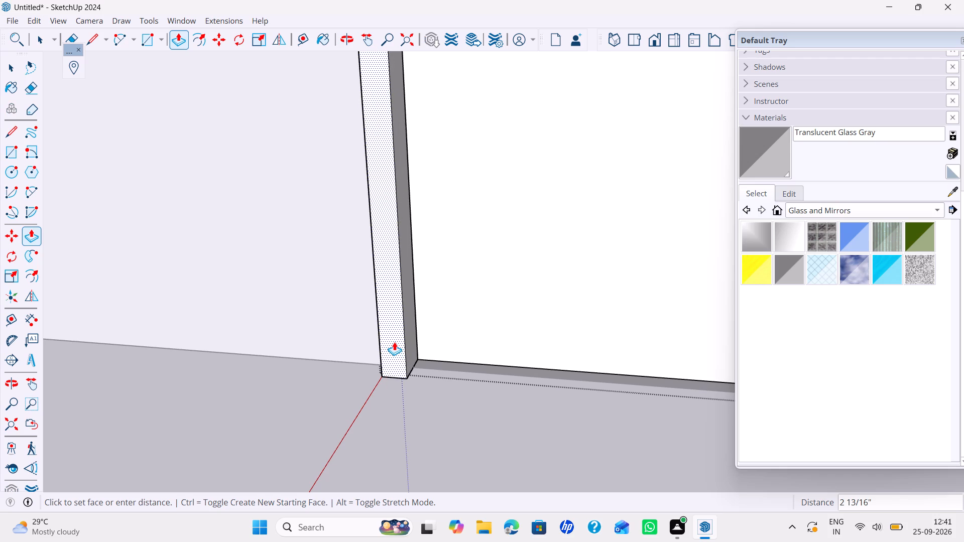
{"action": "type", "text": "10MM"}
{"action": "key", "text": "Return"}
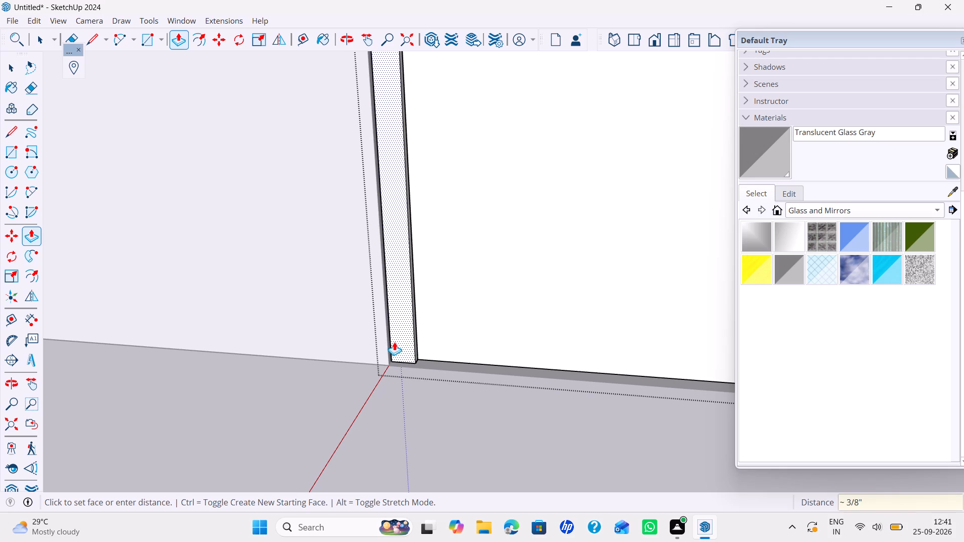
Repeat the 10 mm Push/Pull on the door frame's room-side face and close the frame group.
{"action": "scroll", "coordinate": [387, 363], "scroll_direction": "down", "scroll_amount": 4}
{"action": "middle_click_drag", "start_coordinate": [393, 358], "coordinate": [296, 369], "text": "shift"}
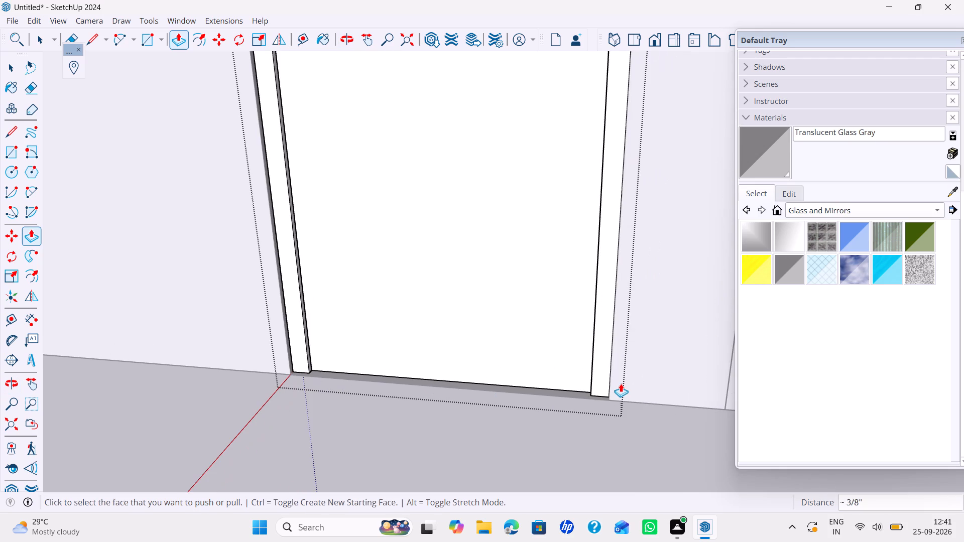
{"action": "middle_click_drag", "start_coordinate": [541, 369], "coordinate": [647, 397]}
{"action": "middle_click_drag", "start_coordinate": [578, 395], "coordinate": [752, 401]}
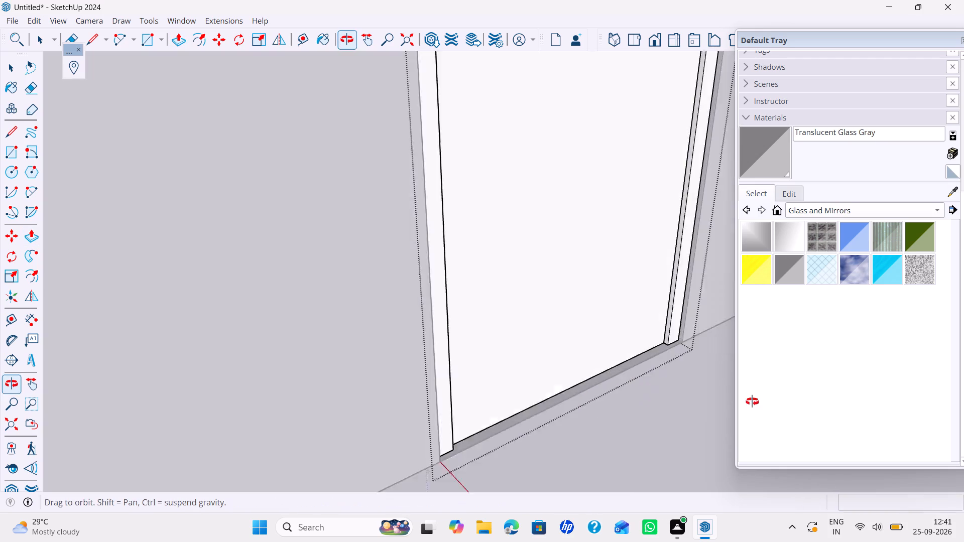
{"action": "middle_click_drag", "start_coordinate": [752, 401], "coordinate": [771, 401]}
{"action": "middle_click_drag", "start_coordinate": [271, 362], "coordinate": [591, 360]}
{"action": "scroll", "coordinate": [471, 271], "scroll_direction": "up", "scroll_amount": 1}
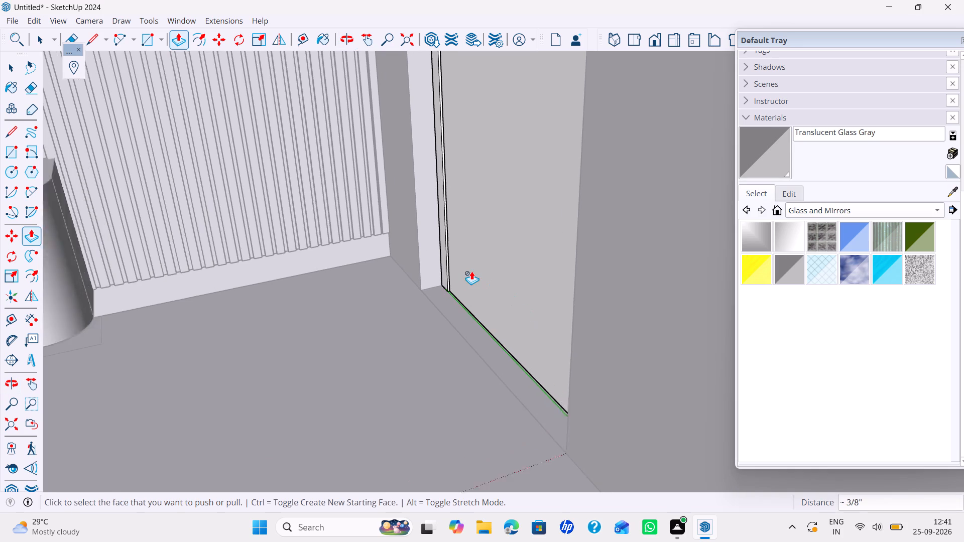
{"action": "scroll", "coordinate": [471, 271], "scroll_direction": "up", "scroll_amount": 3}
{"action": "double_click", "coordinate": [437, 234]}
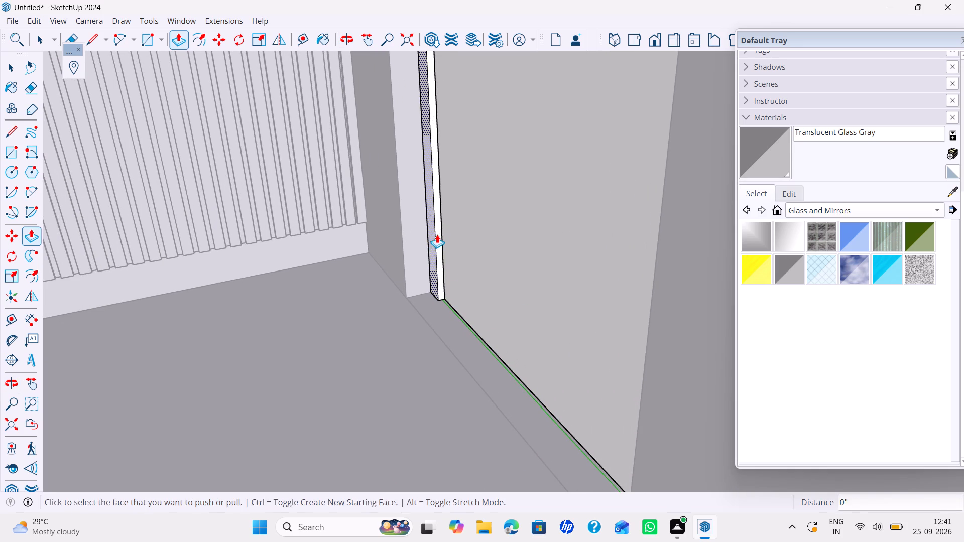
{"action": "key", "text": "space"}
{"action": "left_click", "coordinate": [414, 342]}
Move the whole door group sideways from its bottom outer corner, away from the side of the wall opening.
{"action": "scroll", "coordinate": [414, 342], "scroll_direction": "down", "scroll_amount": 1}
{"action": "middle_click_drag", "start_coordinate": [414, 342], "coordinate": [515, 441]}
{"action": "scroll", "coordinate": [521, 387], "scroll_direction": "down", "scroll_amount": 4}
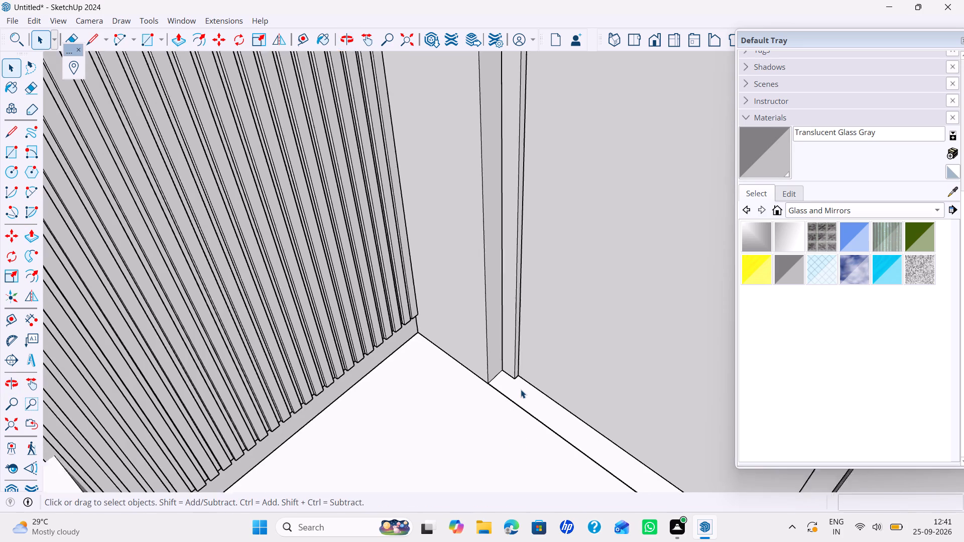
{"action": "scroll", "coordinate": [521, 389], "scroll_direction": "down", "scroll_amount": 14}
{"action": "middle_click_drag", "start_coordinate": [521, 389], "coordinate": [229, 417]}
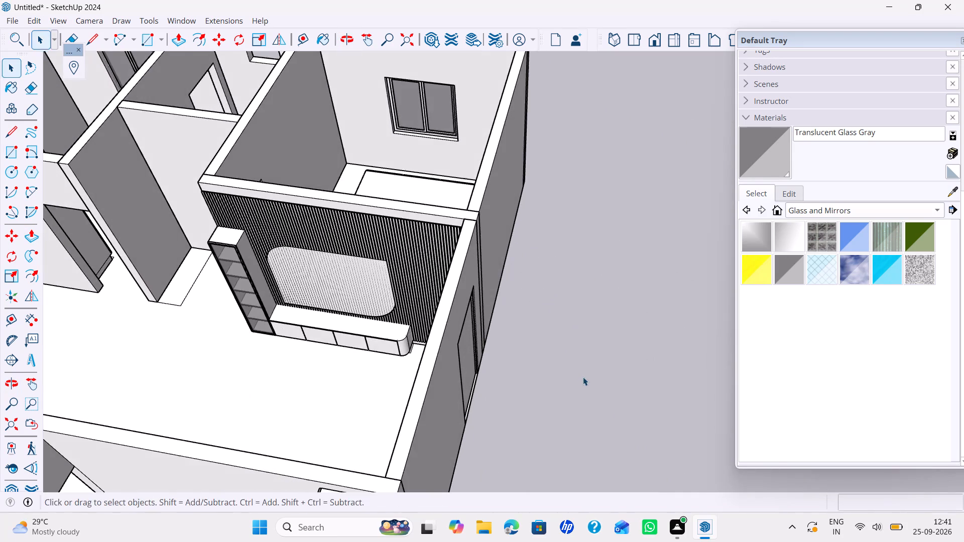
{"action": "middle_click_drag", "start_coordinate": [583, 377], "coordinate": [658, 463], "text": "shift"}
{"action": "middle_click_drag", "start_coordinate": [616, 449], "coordinate": [453, 417]}
{"action": "scroll", "coordinate": [451, 433], "scroll_direction": "up", "scroll_amount": 11}
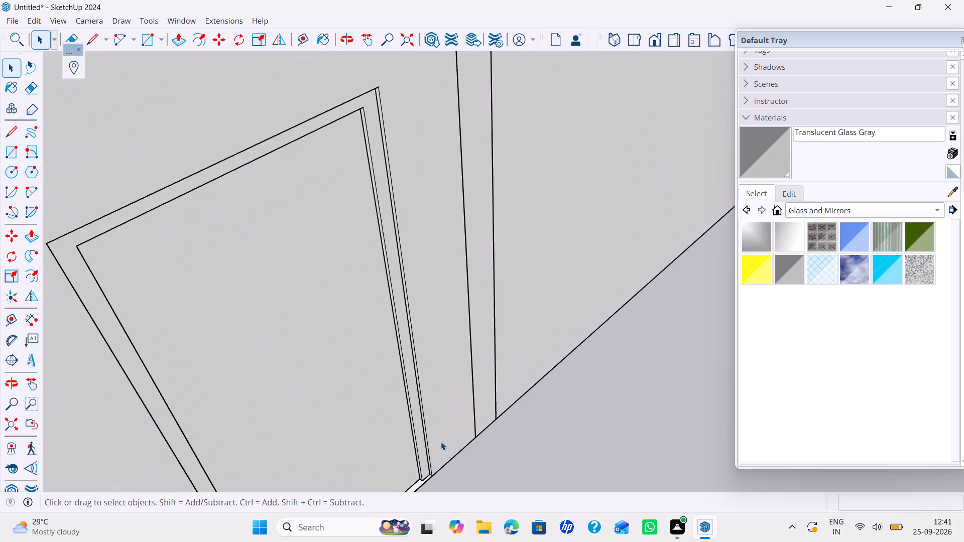
{"action": "middle_click_drag", "start_coordinate": [439, 458], "coordinate": [661, 419]}
{"action": "scroll", "coordinate": [439, 458], "scroll_direction": "up", "scroll_amount": 1}
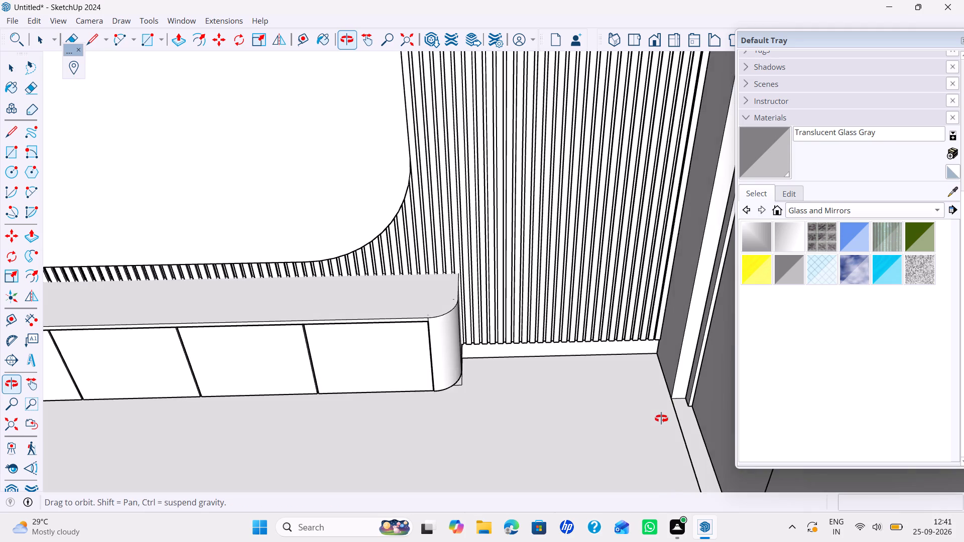
{"action": "middle_click_drag", "start_coordinate": [661, 419], "coordinate": [256, 408]}
{"action": "middle_click_drag", "start_coordinate": [306, 365], "coordinate": [448, 402], "text": "shift"}
{"action": "left_click", "coordinate": [431, 411]}
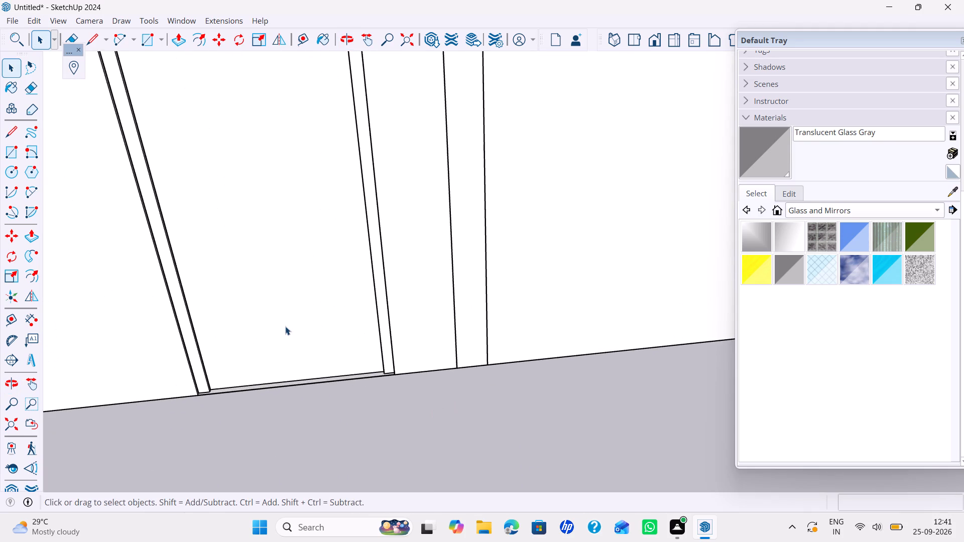
{"action": "left_click", "coordinate": [285, 326]}
{"action": "middle_click_drag", "start_coordinate": [308, 341], "coordinate": [398, 370], "text": "shift"}
{"action": "key", "text": "m"}
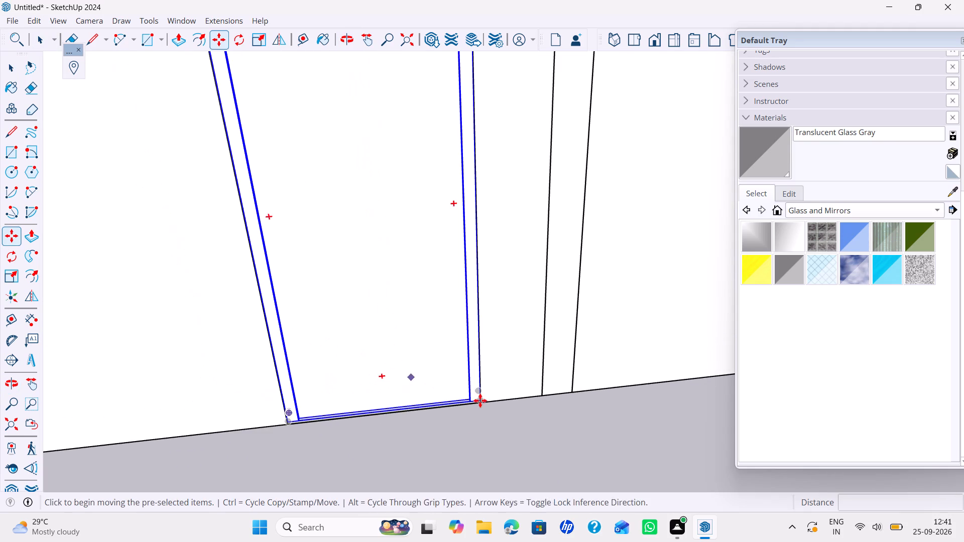
{"action": "scroll", "coordinate": [488, 400], "scroll_direction": "up", "scroll_amount": 8}
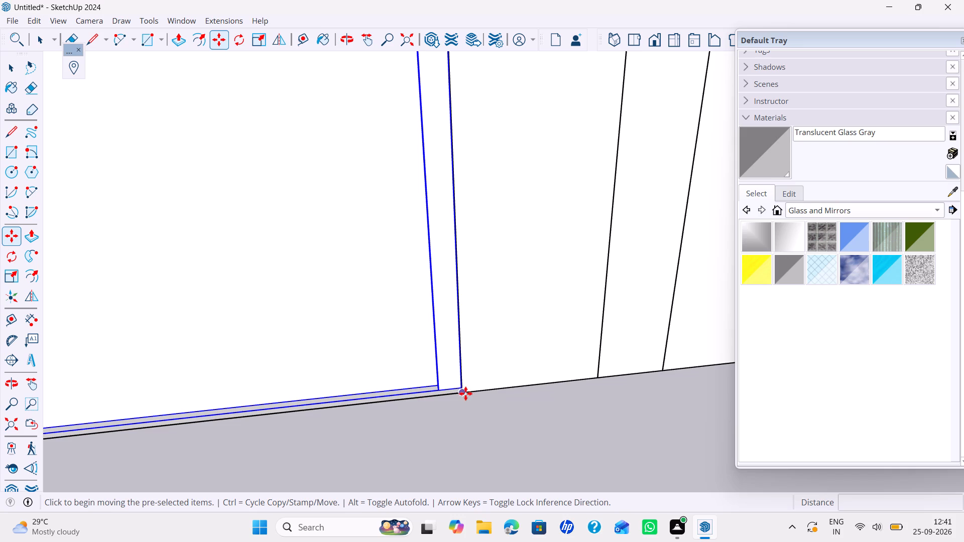
{"action": "left_click", "coordinate": [465, 393]}
{"action": "left_click", "coordinate": [390, 401]}
Move the door group back about 6 3/16", snapping its bottom thickness edge's midpoint to the midpoint of the opening's bottom side edge.
{"action": "scroll", "coordinate": [535, 376], "scroll_direction": "up", "scroll_amount": 1}
{"action": "middle_click_drag", "start_coordinate": [535, 376], "coordinate": [413, 408]}
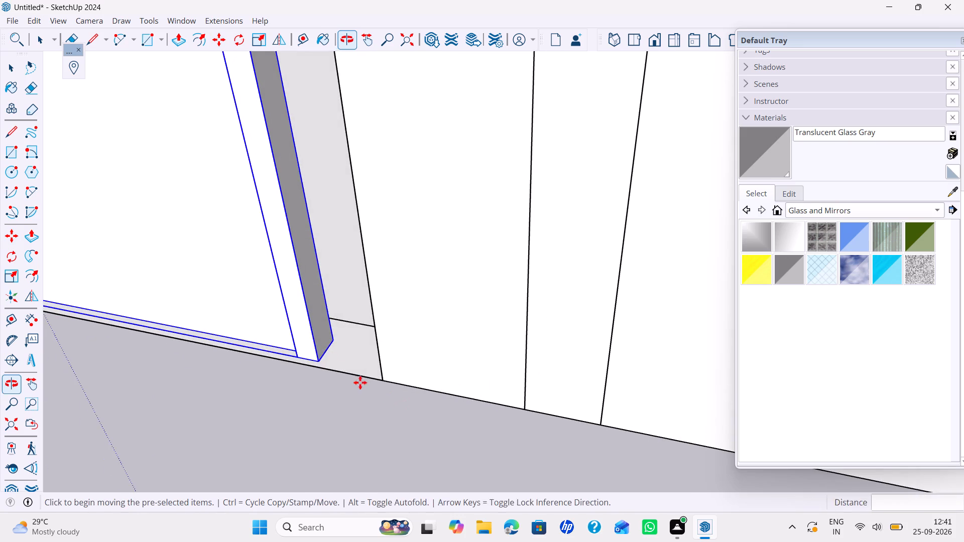
{"action": "scroll", "coordinate": [321, 345], "scroll_direction": "up", "scroll_amount": 4}
{"action": "left_click", "coordinate": [329, 355]}
{"action": "middle_click_drag", "start_coordinate": [351, 348], "coordinate": [390, 338]}
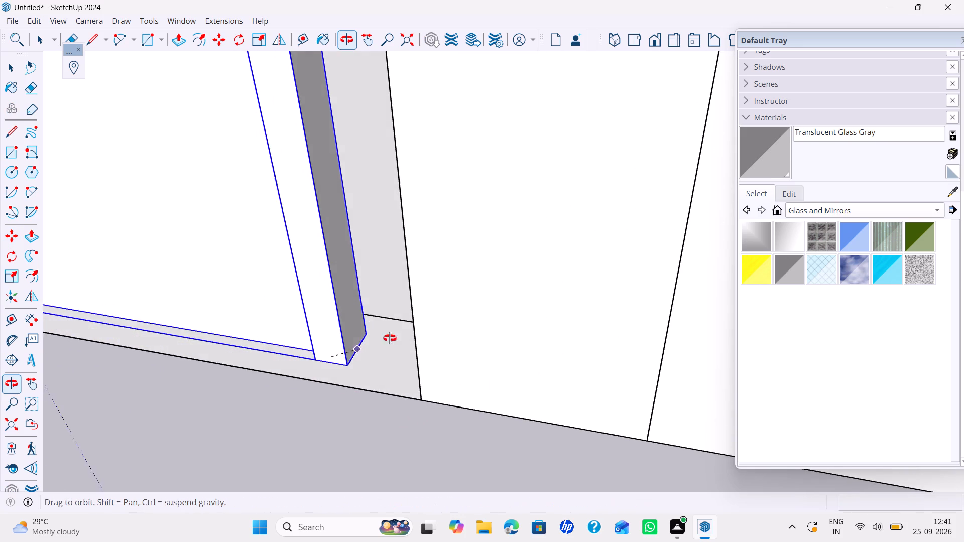
{"action": "middle_click_drag", "start_coordinate": [390, 338], "coordinate": [548, 333]}
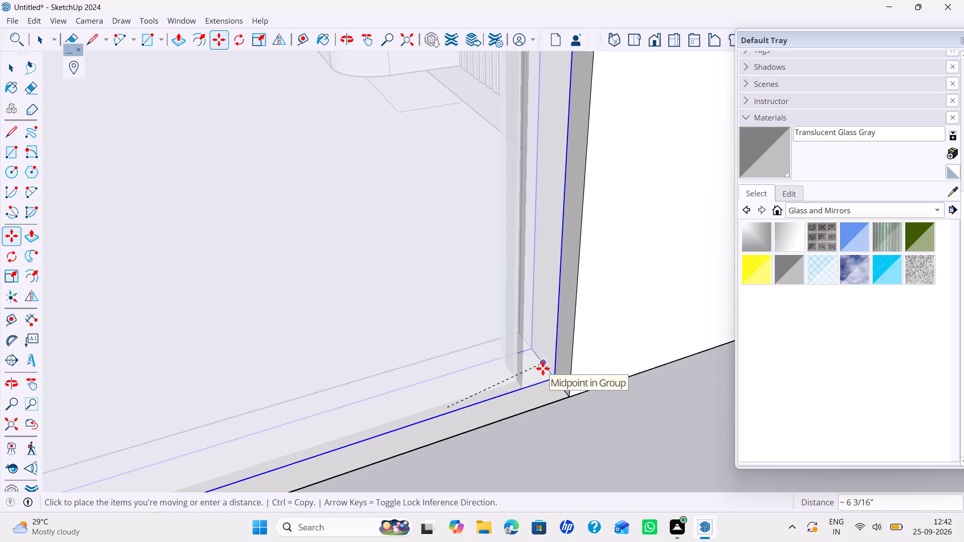
{"action": "left_click", "coordinate": [543, 363]}
{"action": "scroll", "coordinate": [543, 363], "scroll_direction": "up", "scroll_amount": 1}
{"action": "key", "text": "space"}
{"action": "scroll", "coordinate": [541, 365], "scroll_direction": "down", "scroll_amount": 17}
{"action": "scroll", "coordinate": [539, 383], "scroll_direction": "down", "scroll_amount": 12}
{"action": "left_click", "coordinate": [552, 398]}
Examine the whole house from the door side, including the room layout and the kitchen cabinets.
{"action": "middle_click_drag", "start_coordinate": [552, 398], "coordinate": [471, 421]}
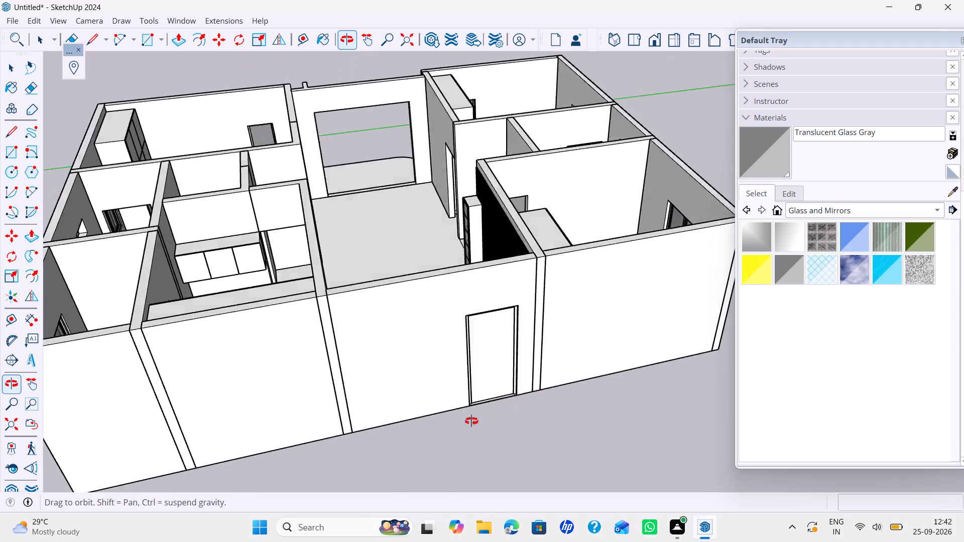
{"action": "middle_click_drag", "start_coordinate": [471, 421], "coordinate": [432, 428]}
{"action": "middle_click_drag", "start_coordinate": [445, 422], "coordinate": [504, 454], "text": "shift"}
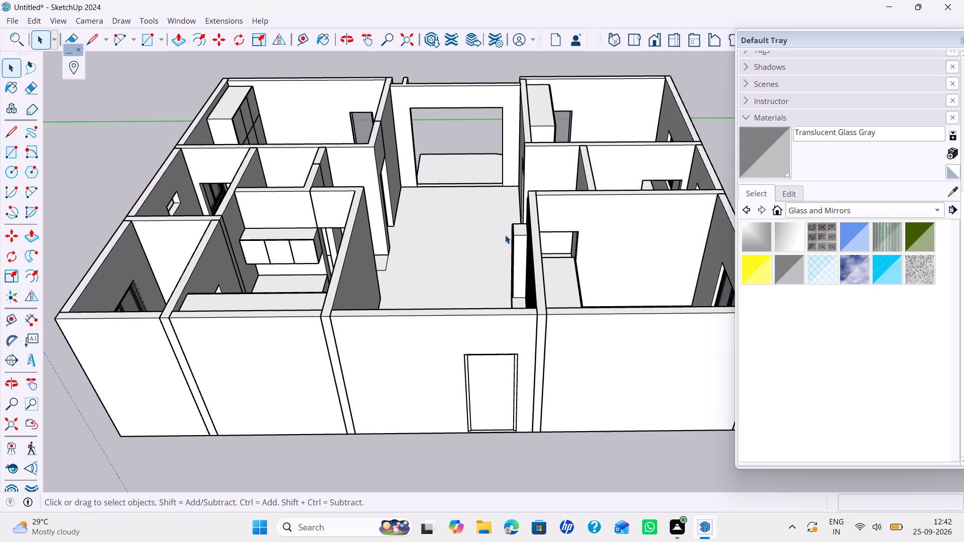
{"action": "scroll", "coordinate": [481, 149], "scroll_direction": "up", "scroll_amount": 1}
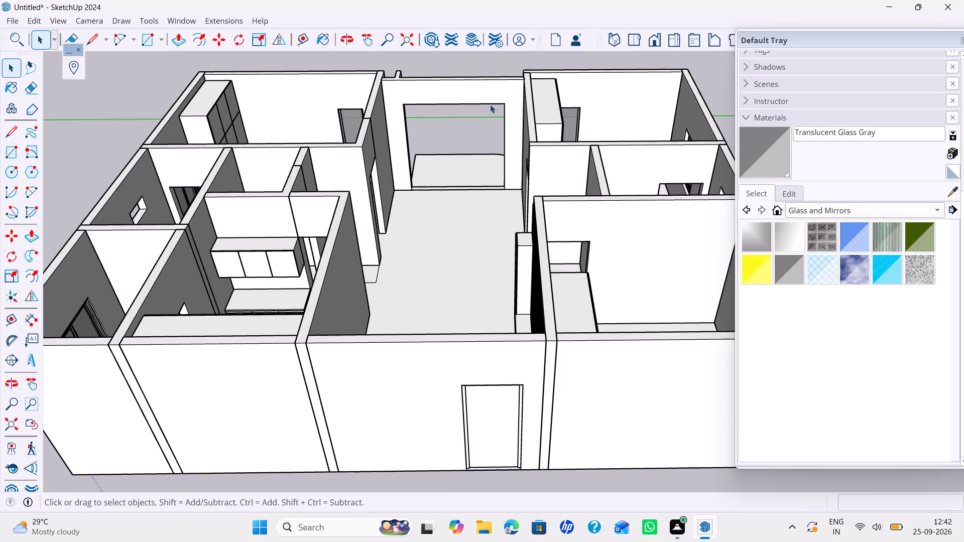
{"action": "left_click", "coordinate": [495, 65]}
{"action": "scroll", "coordinate": [483, 117], "scroll_direction": "down", "scroll_amount": 5}
{"action": "middle_click_drag", "start_coordinate": [484, 135], "coordinate": [481, 166], "text": "shift"}
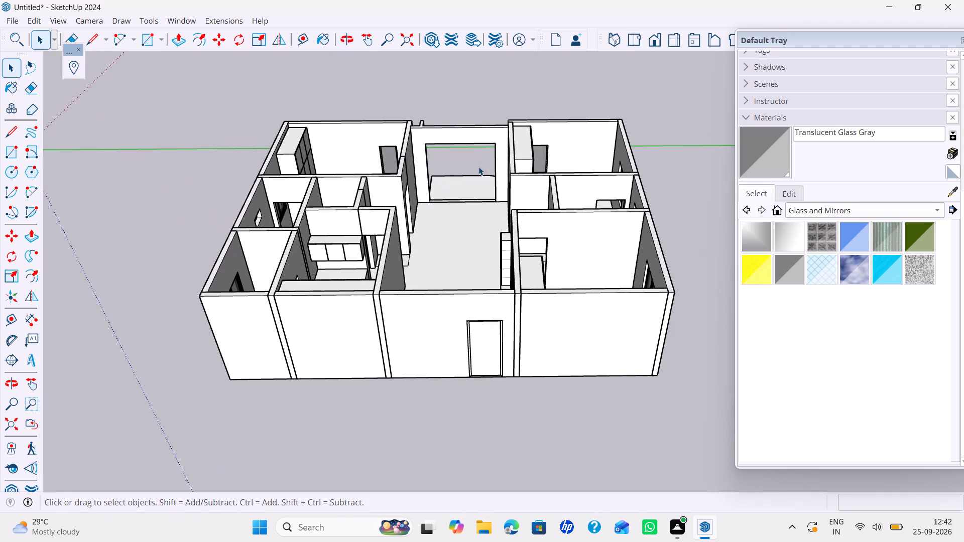
{"action": "middle_click_drag", "start_coordinate": [473, 161], "coordinate": [452, 92]}
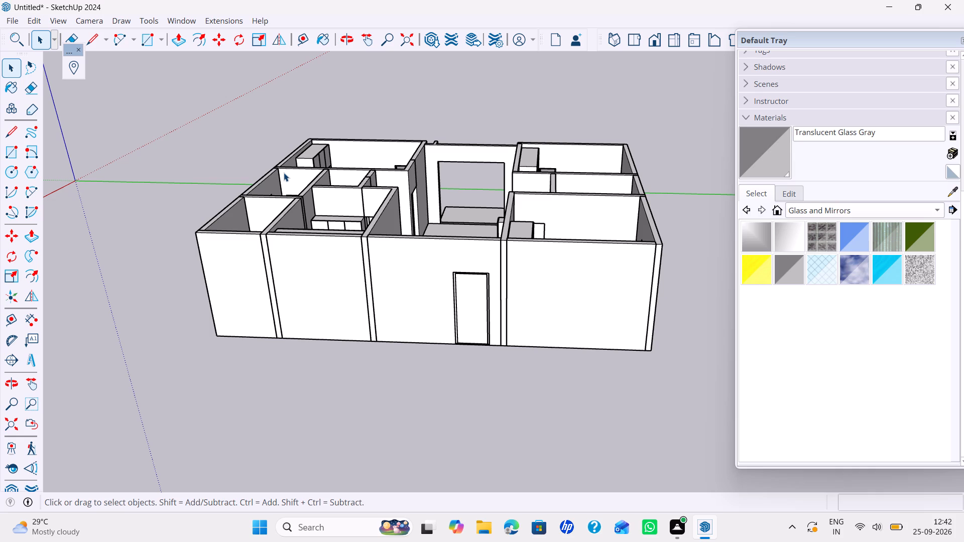
{"action": "middle_click_drag", "start_coordinate": [284, 174], "coordinate": [264, 211], "text": "shift"}
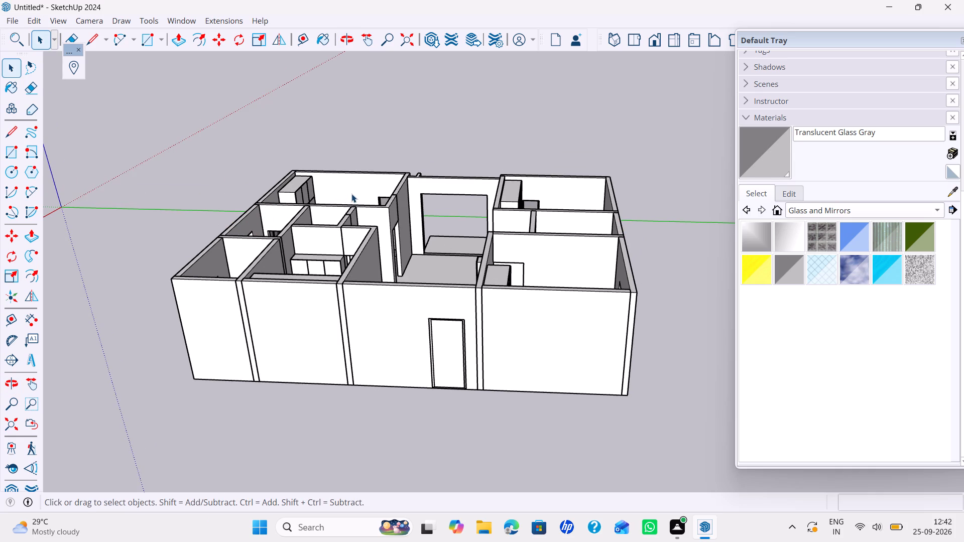
{"action": "middle_click_drag", "start_coordinate": [382, 193], "coordinate": [395, 228], "text": "shift"}
{"action": "middle_click_drag", "start_coordinate": [414, 186], "coordinate": [405, 289]}
{"action": "scroll", "coordinate": [450, 270], "scroll_direction": "down", "scroll_amount": 4}
{"action": "middle_click_drag", "start_coordinate": [456, 277], "coordinate": [497, 258], "text": "shift"}
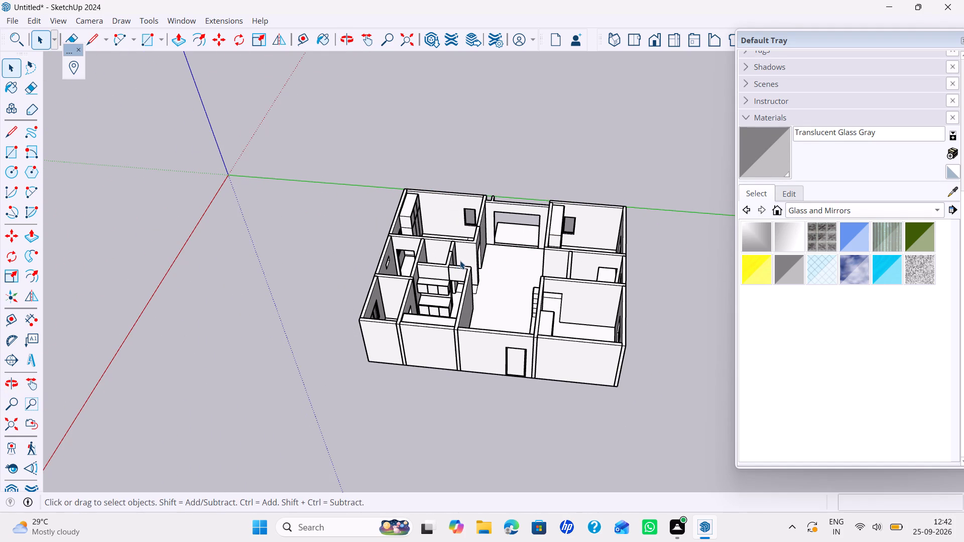
{"action": "middle_click_drag", "start_coordinate": [418, 310], "coordinate": [492, 267]}
{"action": "scroll", "coordinate": [447, 299], "scroll_direction": "up", "scroll_amount": 12}
{"action": "middle_click_drag", "start_coordinate": [462, 295], "coordinate": [397, 297]}
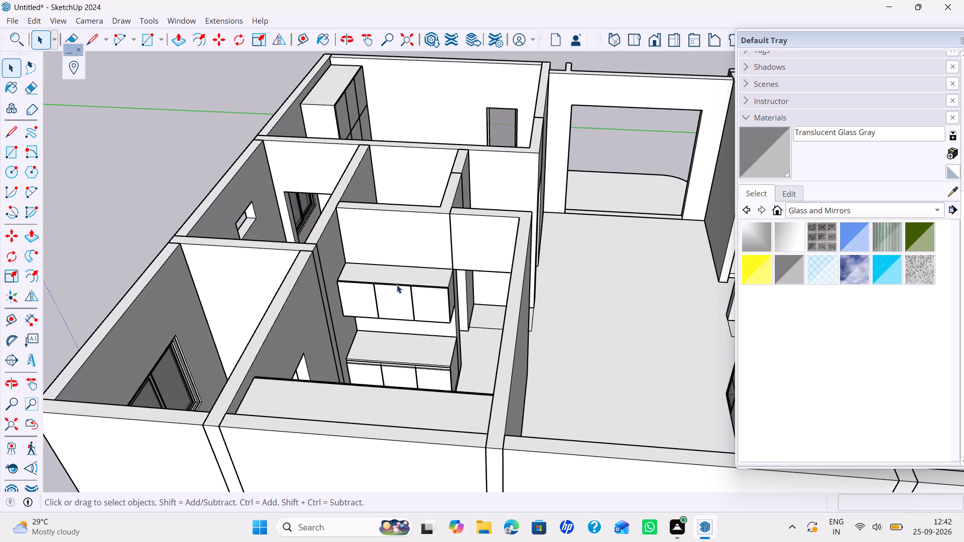
Create a new empty group and open it for editing.
{"action": "right_click", "coordinate": [224, 110]}
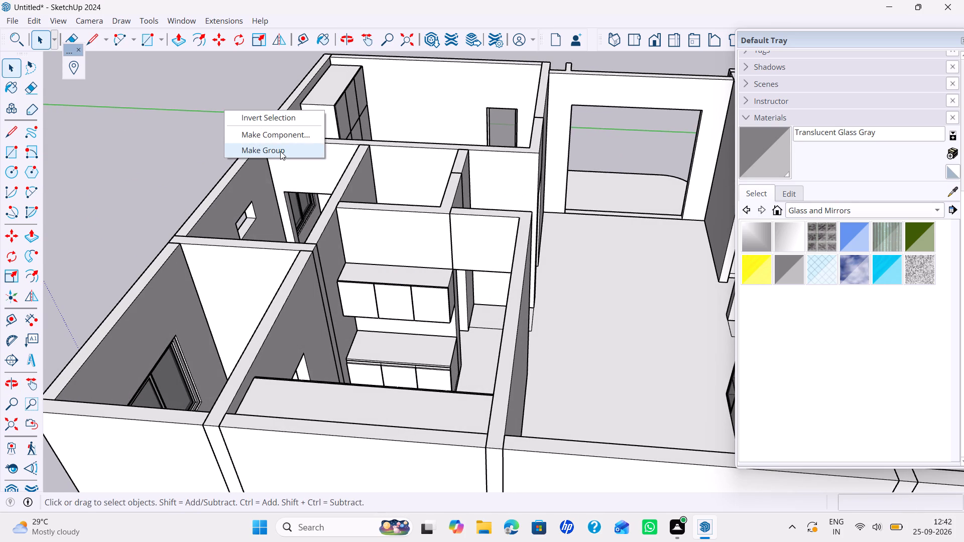
{"action": "left_click", "coordinate": [280, 152]}
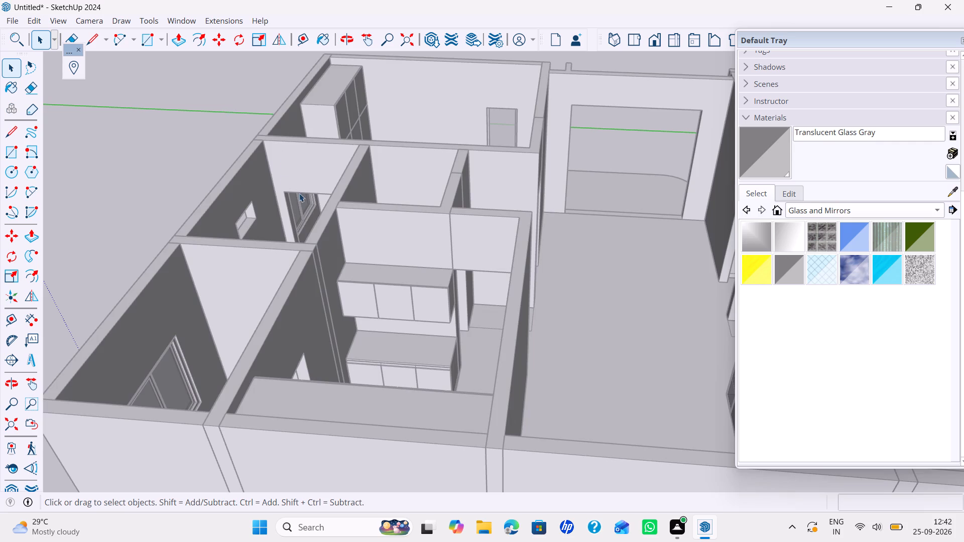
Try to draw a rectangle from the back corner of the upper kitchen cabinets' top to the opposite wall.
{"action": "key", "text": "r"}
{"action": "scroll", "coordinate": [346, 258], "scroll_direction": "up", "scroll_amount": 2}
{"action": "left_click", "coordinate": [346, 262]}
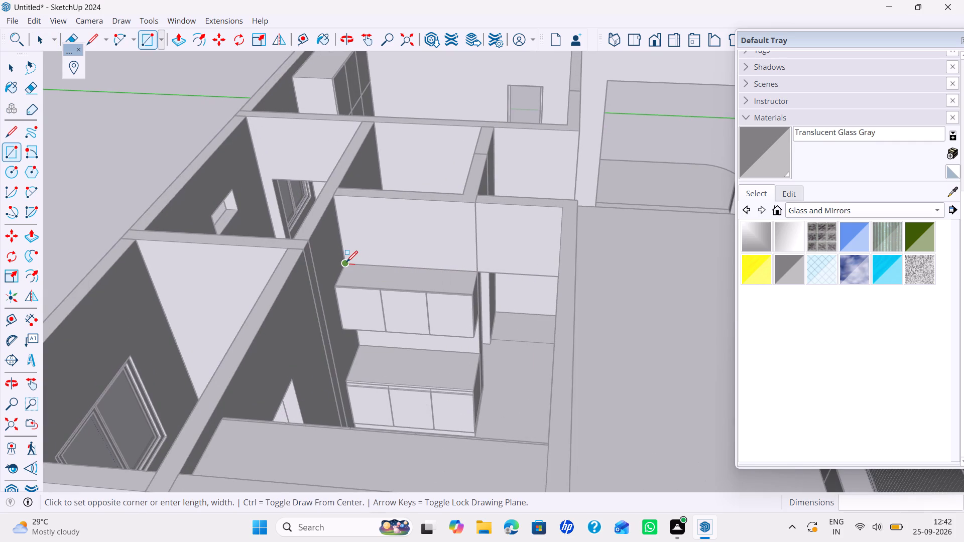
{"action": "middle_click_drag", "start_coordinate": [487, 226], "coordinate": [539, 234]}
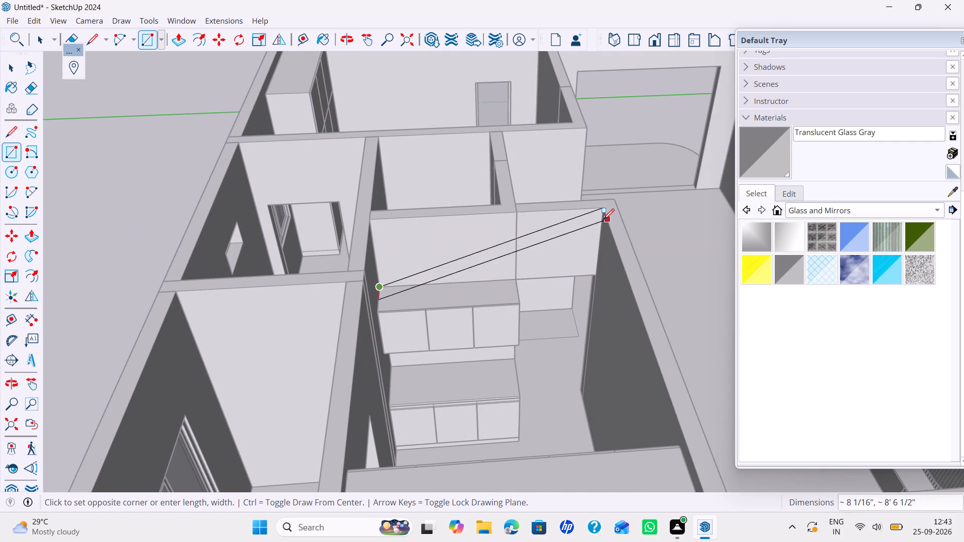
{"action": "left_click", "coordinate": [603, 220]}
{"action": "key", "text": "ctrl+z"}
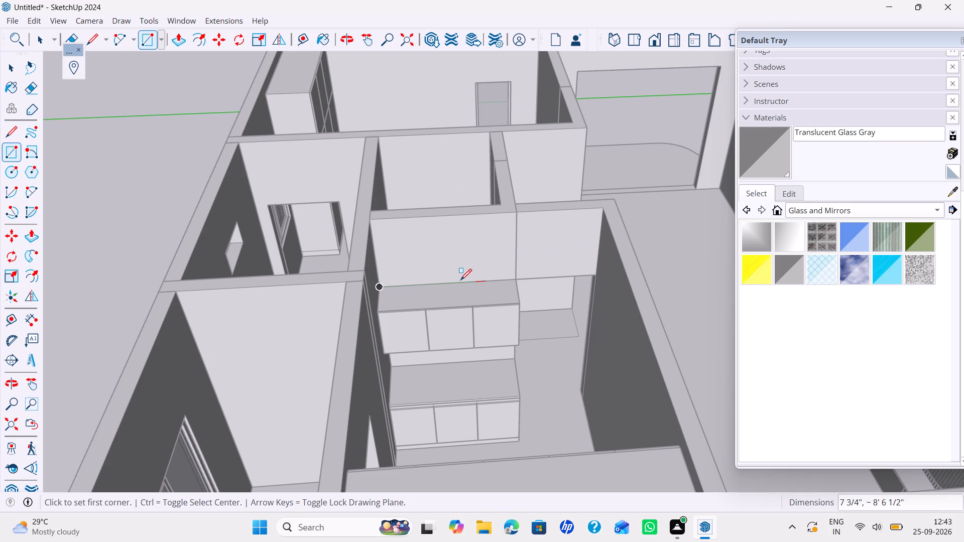
Draw a rectangle about 2' 4 1/2" by 8' on the wall above the upper kitchen cabinets and extrude it 600 mm.
{"action": "left_click", "coordinate": [377, 285]}
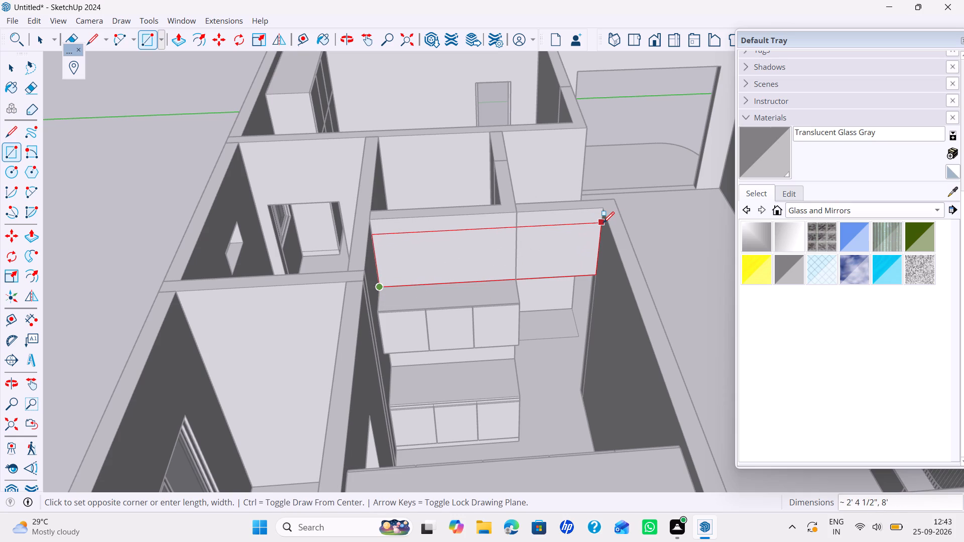
{"action": "left_click", "coordinate": [603, 223]}
{"action": "key", "text": "space"}
{"action": "key", "text": "p"}
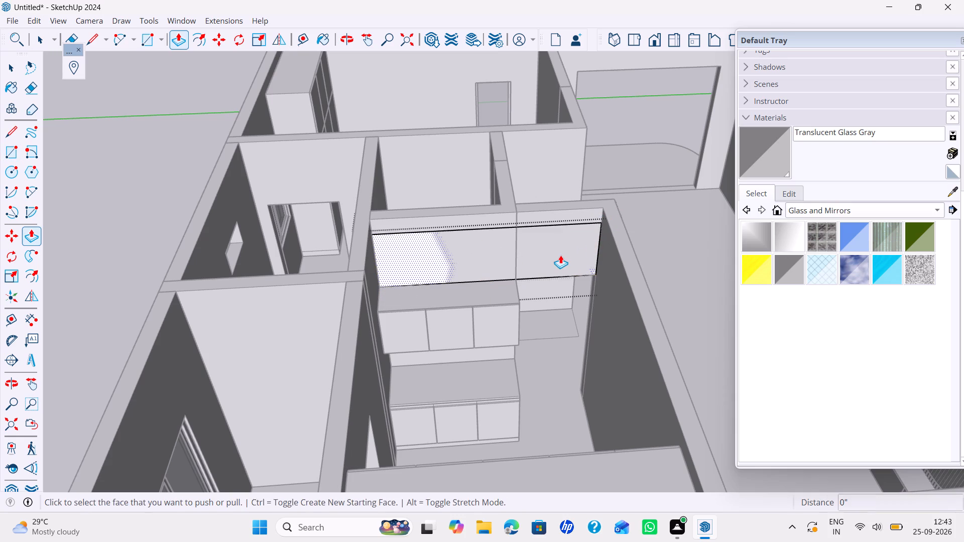
{"action": "left_click", "coordinate": [560, 255]}
{"action": "scroll", "coordinate": [558, 278], "scroll_direction": "up", "scroll_amount": 1}
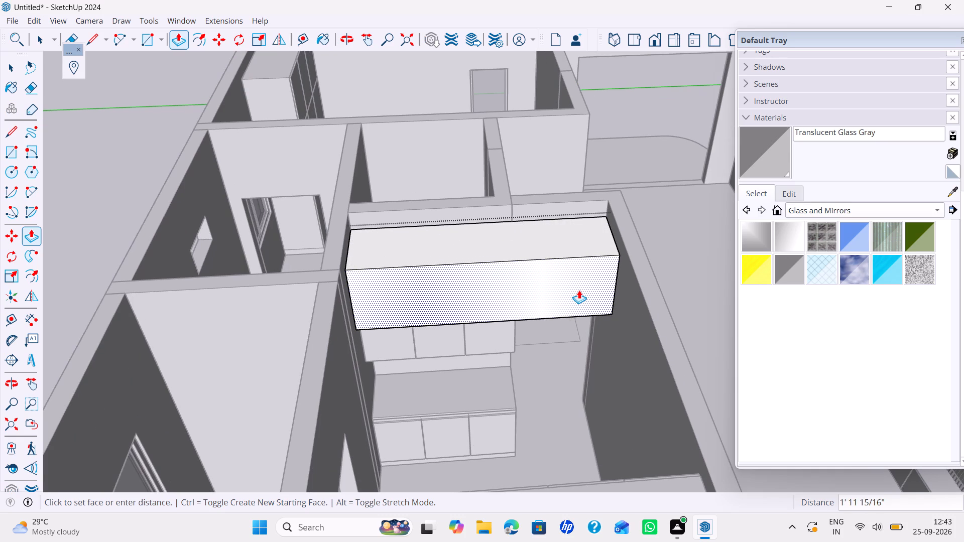
{"action": "type", "text": "600MM"}
{"action": "key", "text": "Return"}
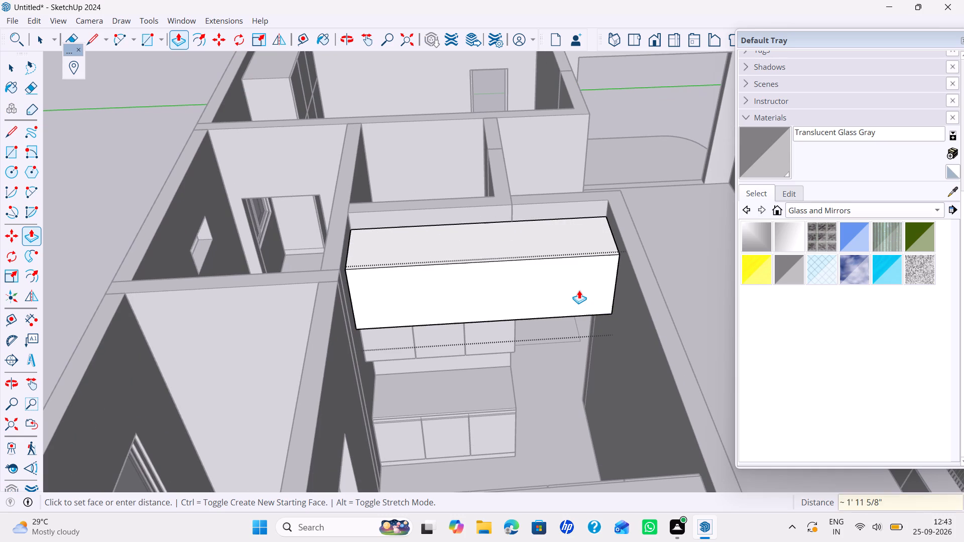
{"action": "key", "text": "space"}
Raise the new box's top face about 1 1/2", level with the top of the block along the opposite wall.
{"action": "key", "text": "p"}
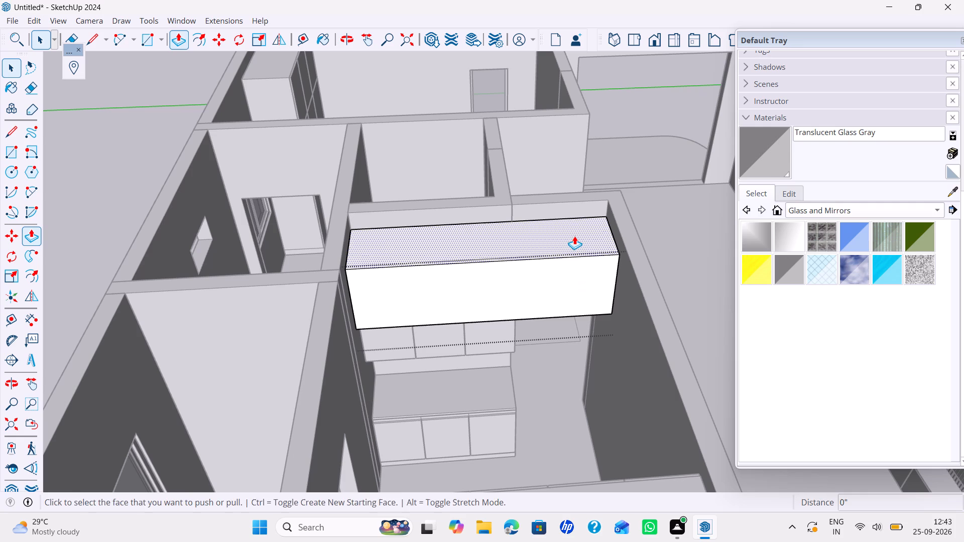
{"action": "left_click", "coordinate": [574, 236]}
{"action": "scroll", "coordinate": [604, 291], "scroll_direction": "down", "scroll_amount": 6}
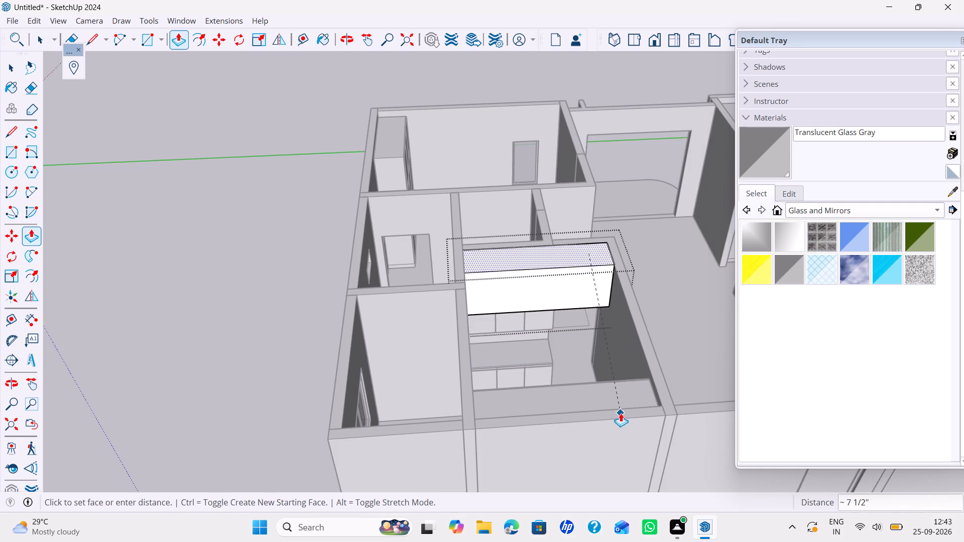
{"action": "scroll", "coordinate": [601, 398], "scroll_direction": "up", "scroll_amount": 3}
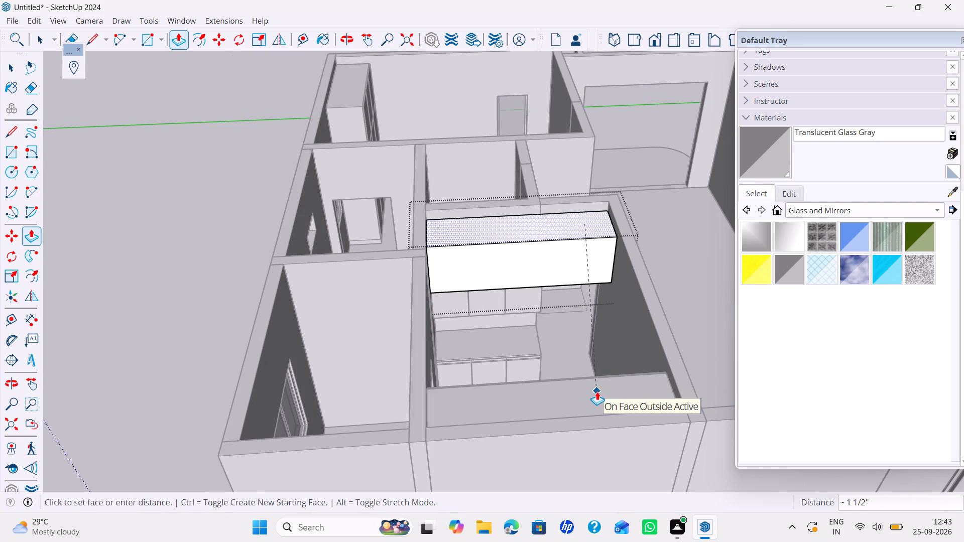
{"action": "left_click", "coordinate": [597, 391]}
{"action": "key", "text": "space"}
Divide the box's top front edge into 5 equal segments.
{"action": "middle_click_drag", "start_coordinate": [584, 314], "coordinate": [561, 370]}
{"action": "middle_click_drag", "start_coordinate": [558, 363], "coordinate": [528, 341]}
{"action": "scroll", "coordinate": [509, 299], "scroll_direction": "up", "scroll_amount": 3}
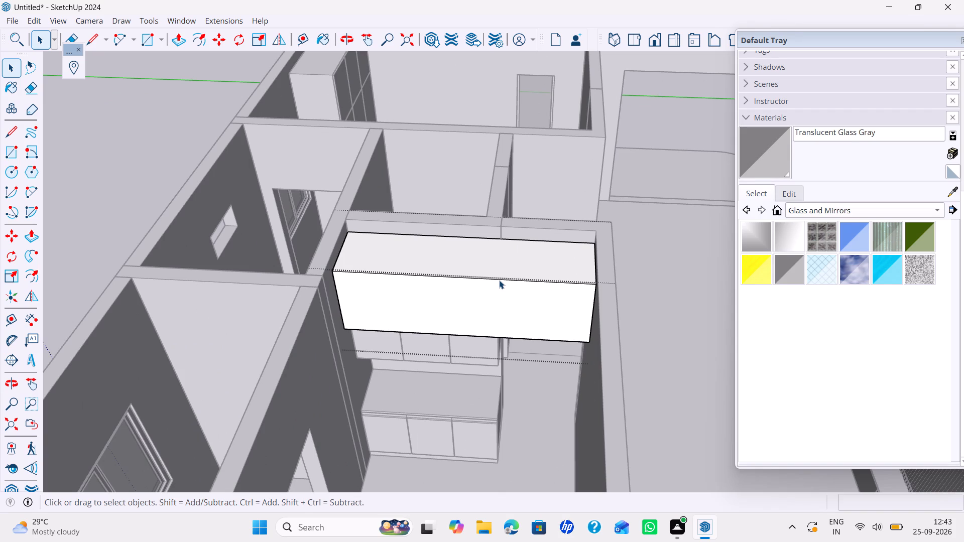
{"action": "left_click", "coordinate": [499, 280]}
{"action": "right_click", "coordinate": [499, 280]}
{"action": "left_click", "coordinate": [528, 369]}
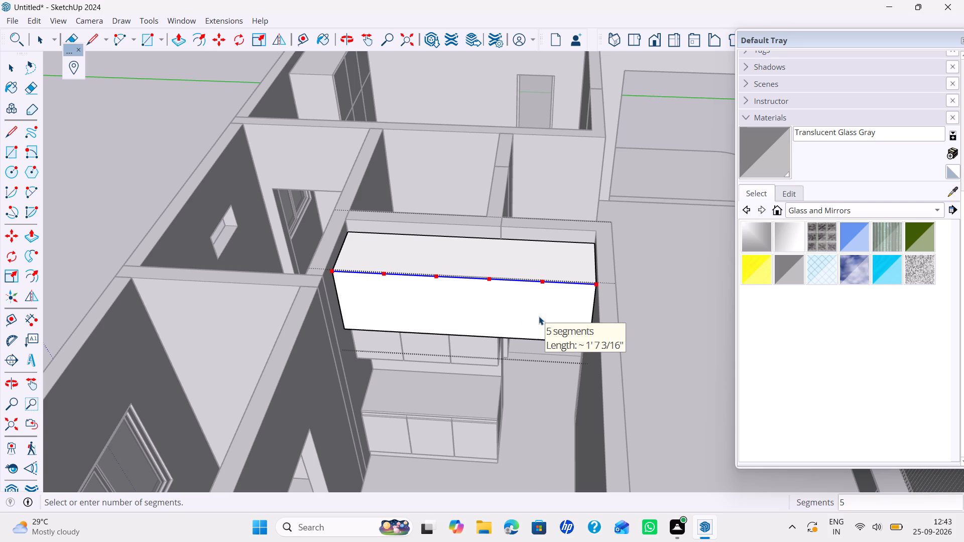
{"action": "left_click", "coordinate": [539, 316]}
Draw four vertical lines from the division points to the bottom edge, splitting the box's front into five door panels.
{"action": "key", "text": "l"}
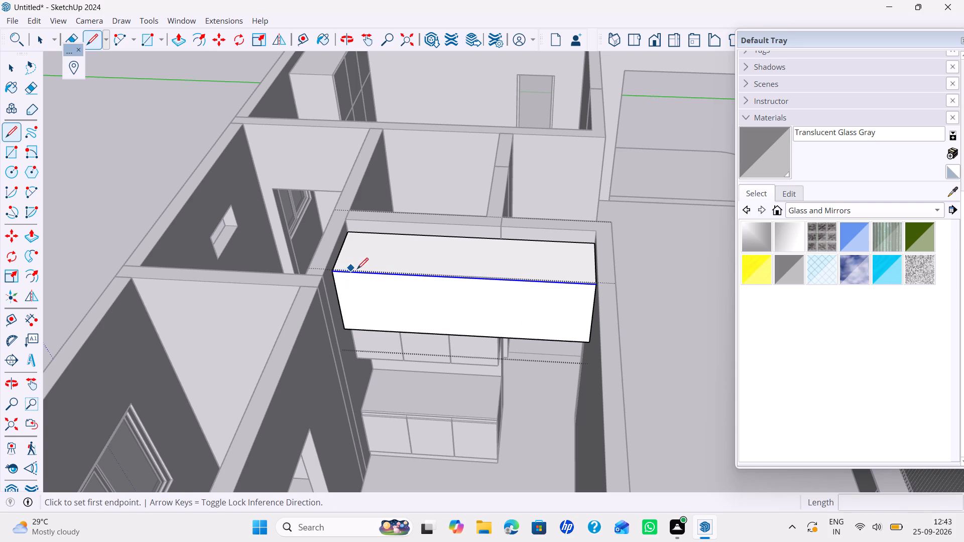
{"action": "left_click", "coordinate": [389, 274]}
{"action": "key", "text": "Up"}
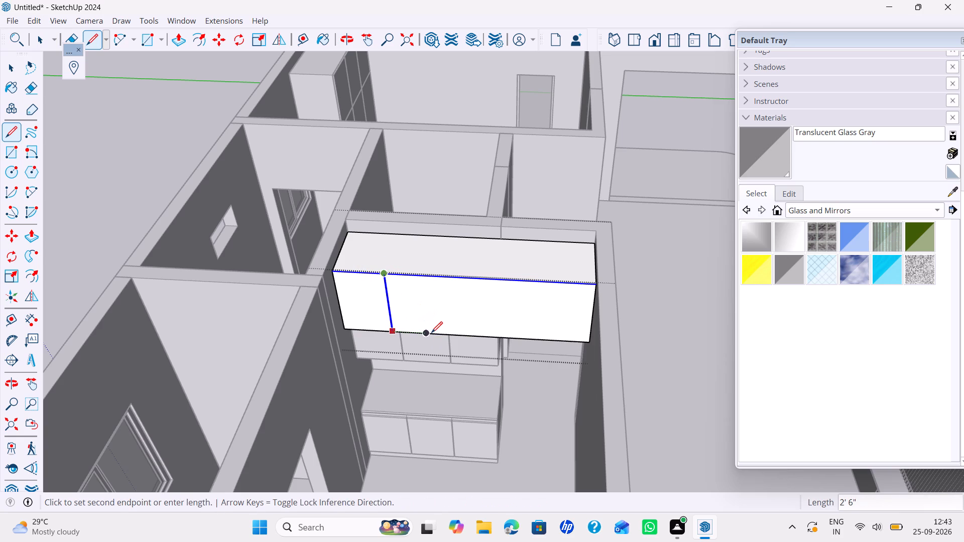
{"action": "left_click", "coordinate": [436, 334]}
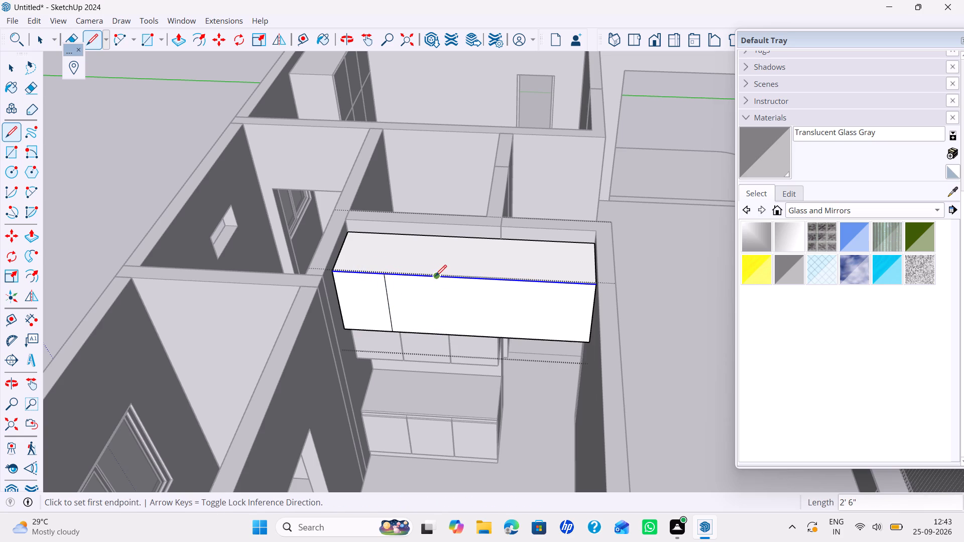
{"action": "left_click", "coordinate": [439, 277]}
{"action": "key", "text": "Up"}
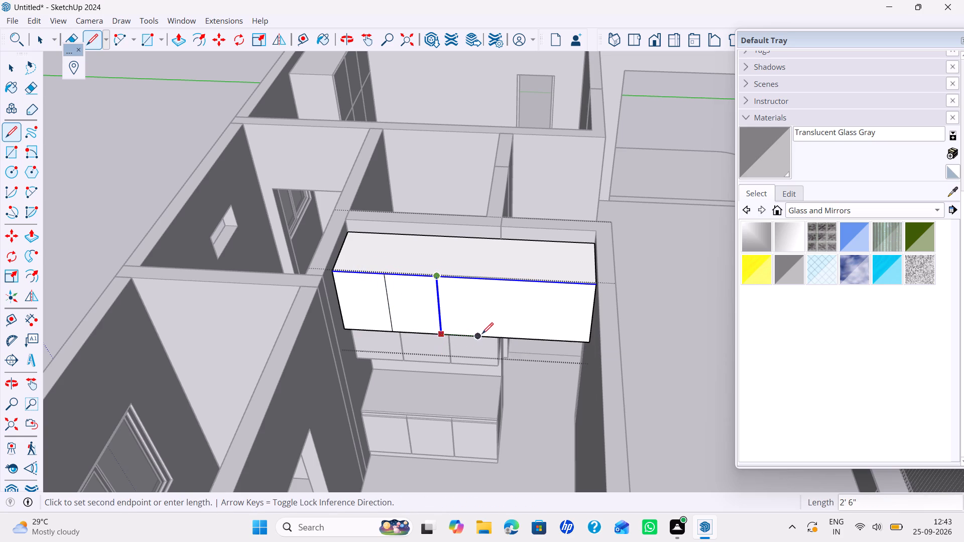
{"action": "left_click", "coordinate": [483, 333]}
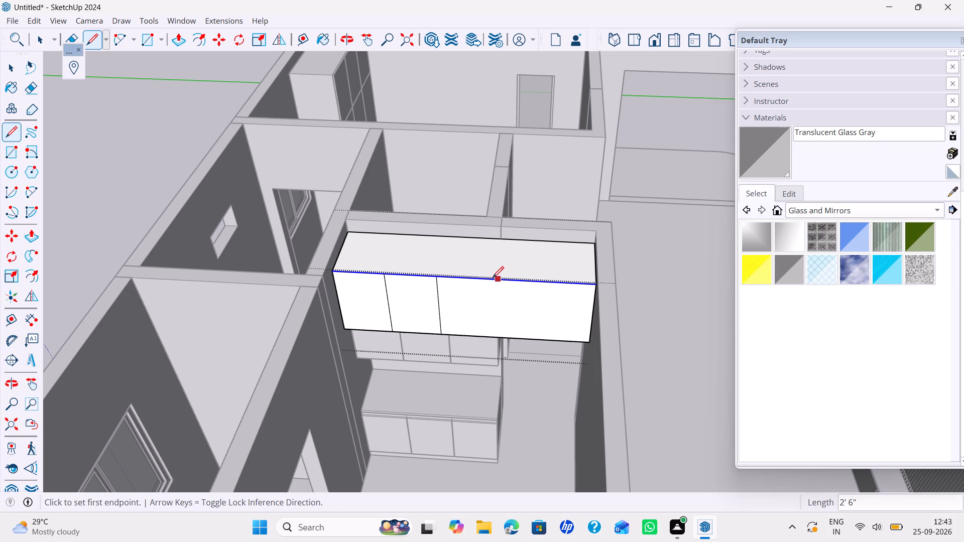
{"action": "left_click", "coordinate": [486, 279]}
{"action": "key", "text": "Up"}
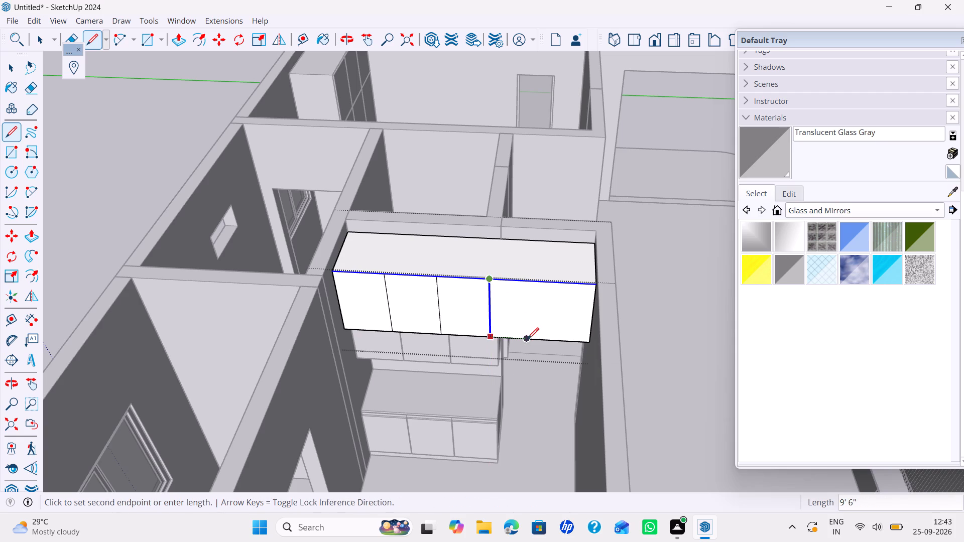
{"action": "left_click", "coordinate": [529, 339]}
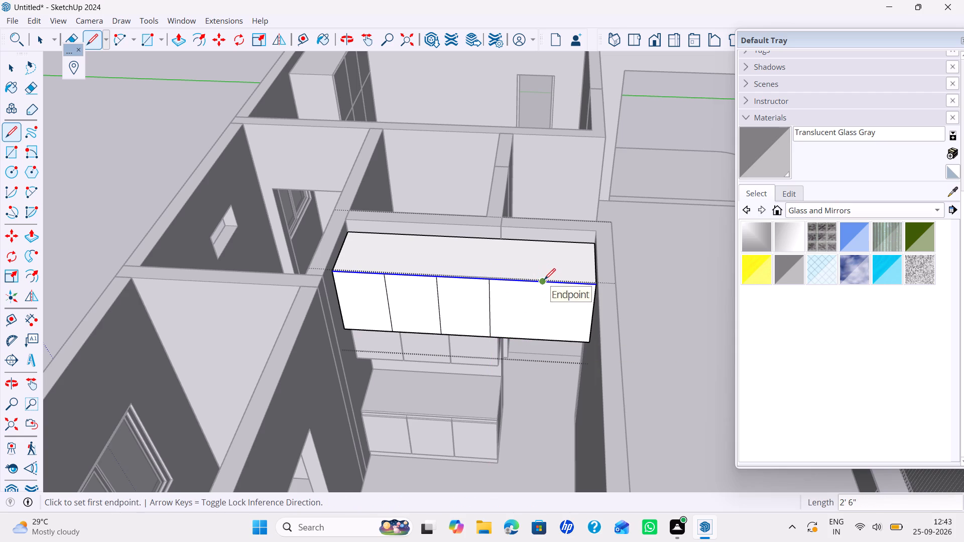
{"action": "left_click", "coordinate": [544, 280]}
{"action": "key", "text": "Up"}
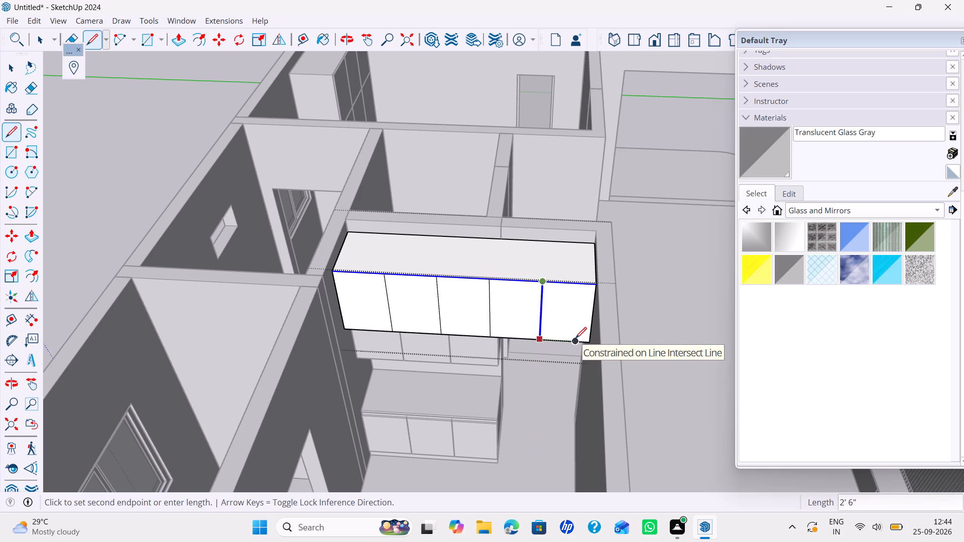
{"action": "left_click", "coordinate": [575, 338]}
{"action": "key", "text": "space"}
Inside a new nested group, draw a rectangle about 2' 6" by 1' 7 3/16" over the end panel above the upper cabinets.
{"action": "right_click", "coordinate": [447, 197]}
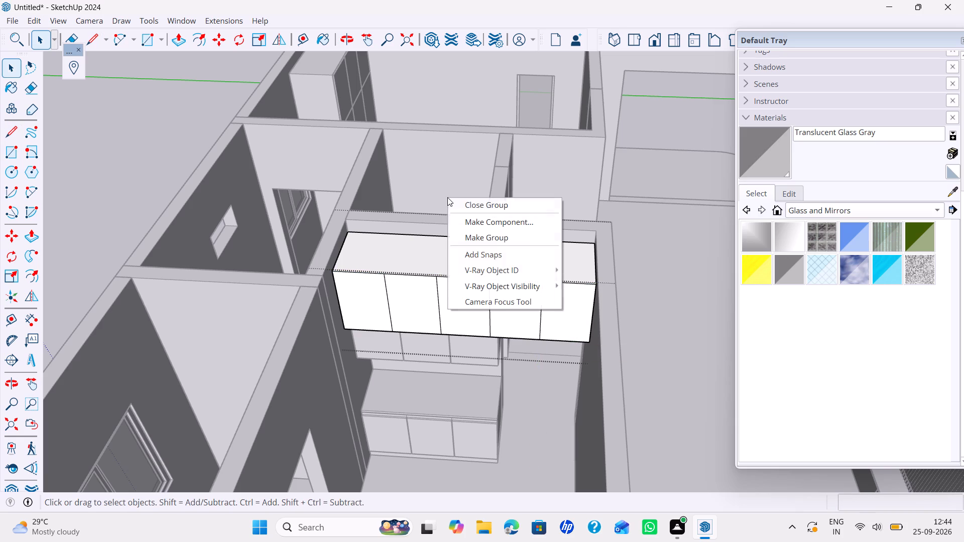
{"action": "left_click", "coordinate": [472, 234]}
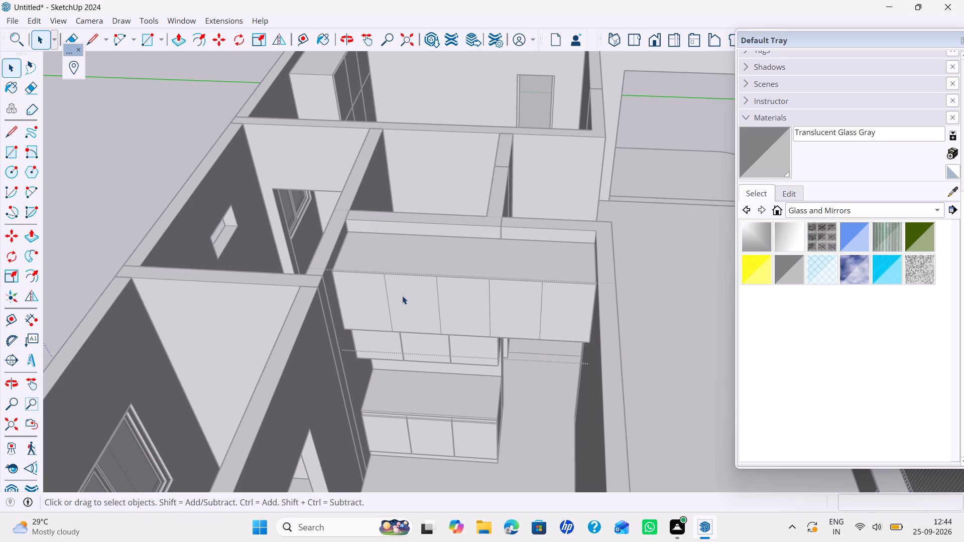
{"action": "key", "text": "r"}
{"action": "left_click", "coordinate": [344, 326]}
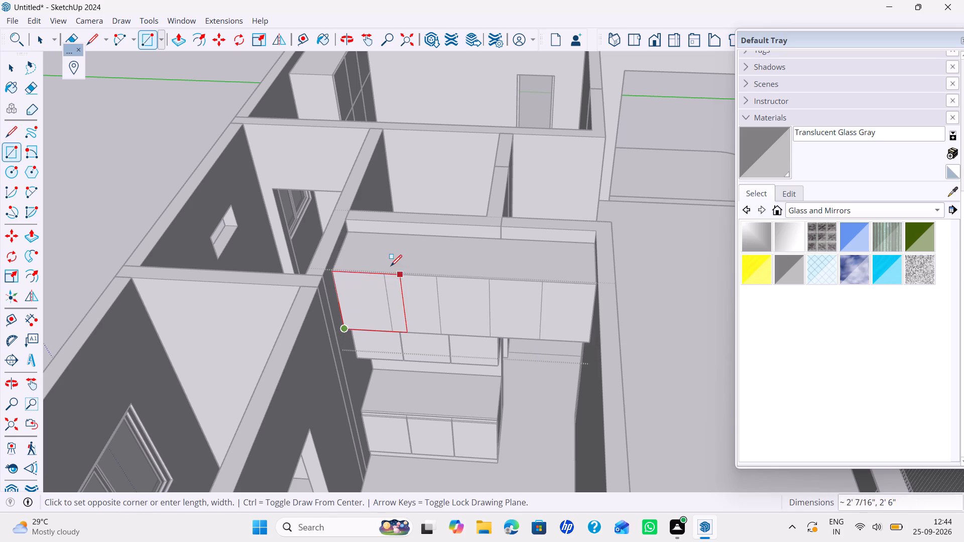
{"action": "left_click", "coordinate": [387, 273]}
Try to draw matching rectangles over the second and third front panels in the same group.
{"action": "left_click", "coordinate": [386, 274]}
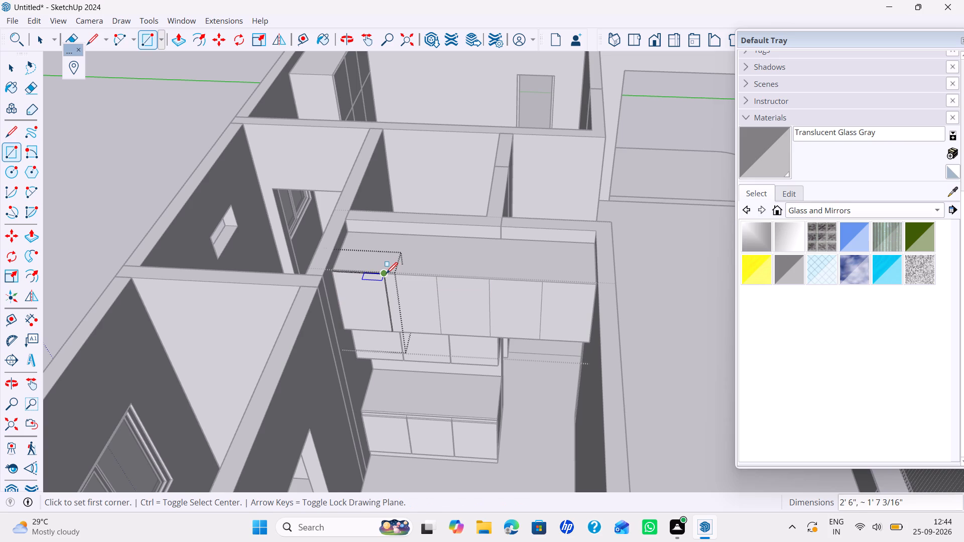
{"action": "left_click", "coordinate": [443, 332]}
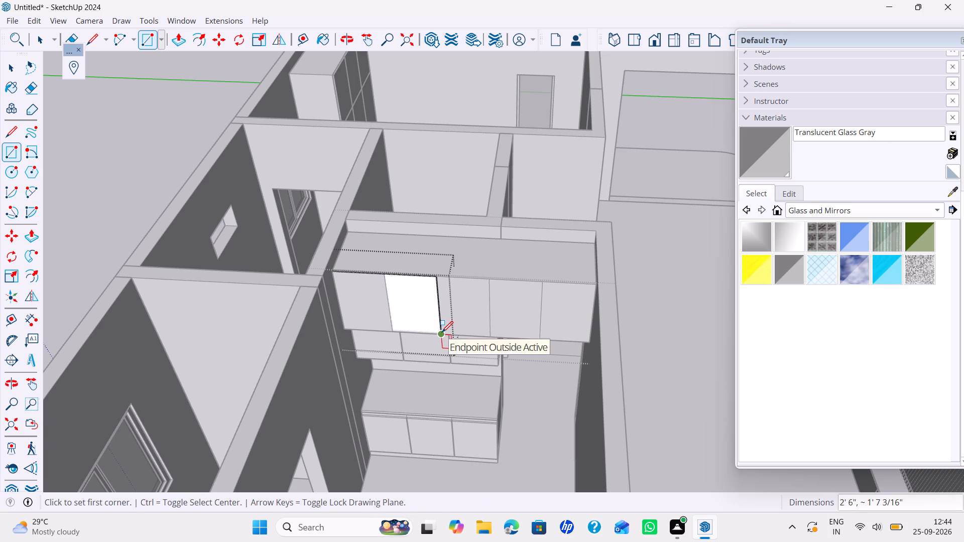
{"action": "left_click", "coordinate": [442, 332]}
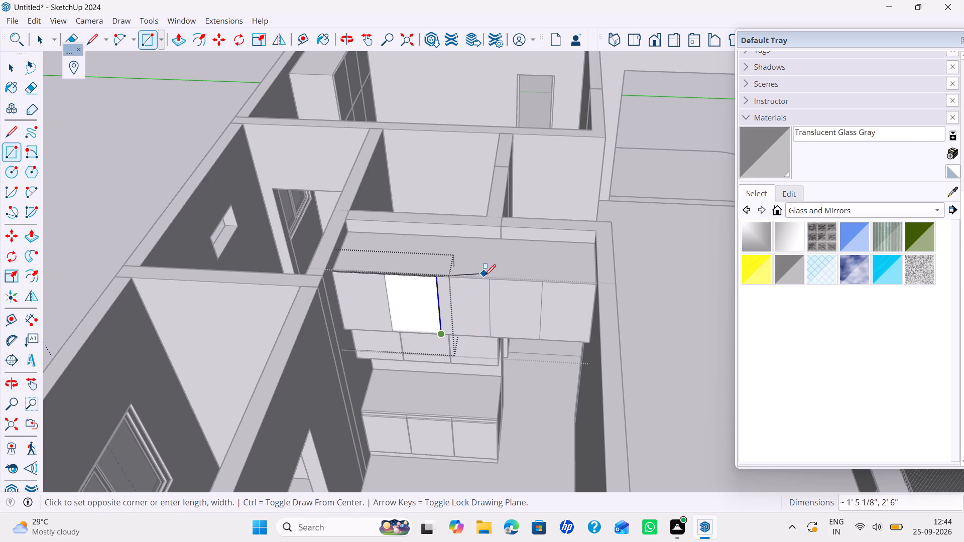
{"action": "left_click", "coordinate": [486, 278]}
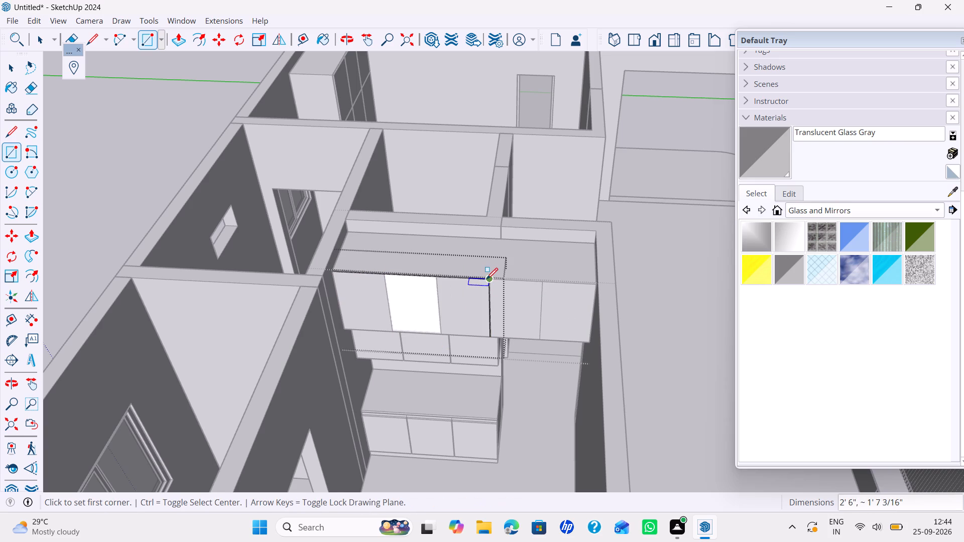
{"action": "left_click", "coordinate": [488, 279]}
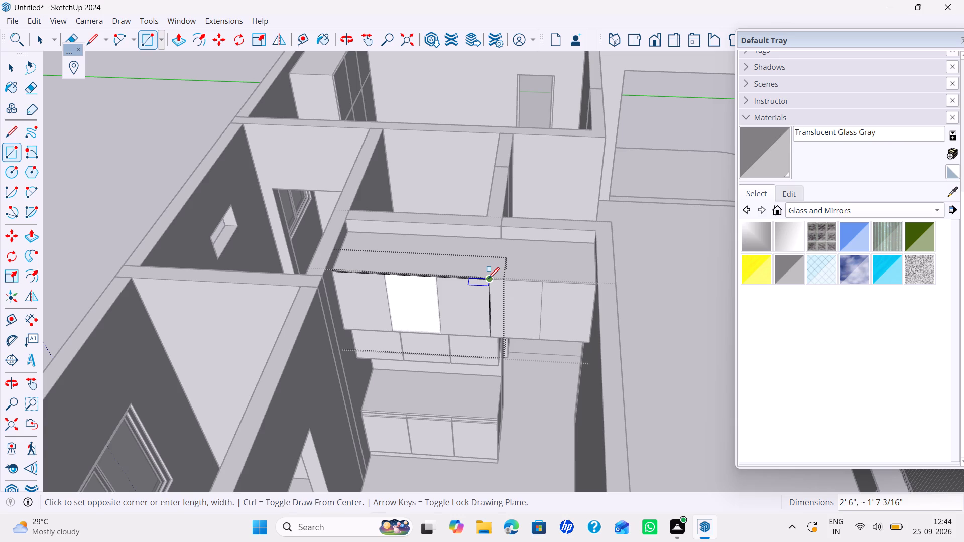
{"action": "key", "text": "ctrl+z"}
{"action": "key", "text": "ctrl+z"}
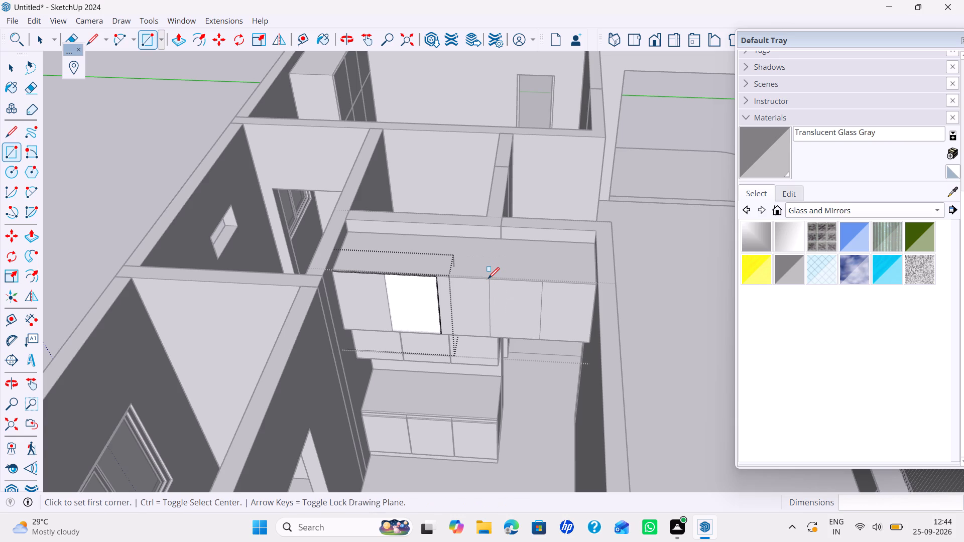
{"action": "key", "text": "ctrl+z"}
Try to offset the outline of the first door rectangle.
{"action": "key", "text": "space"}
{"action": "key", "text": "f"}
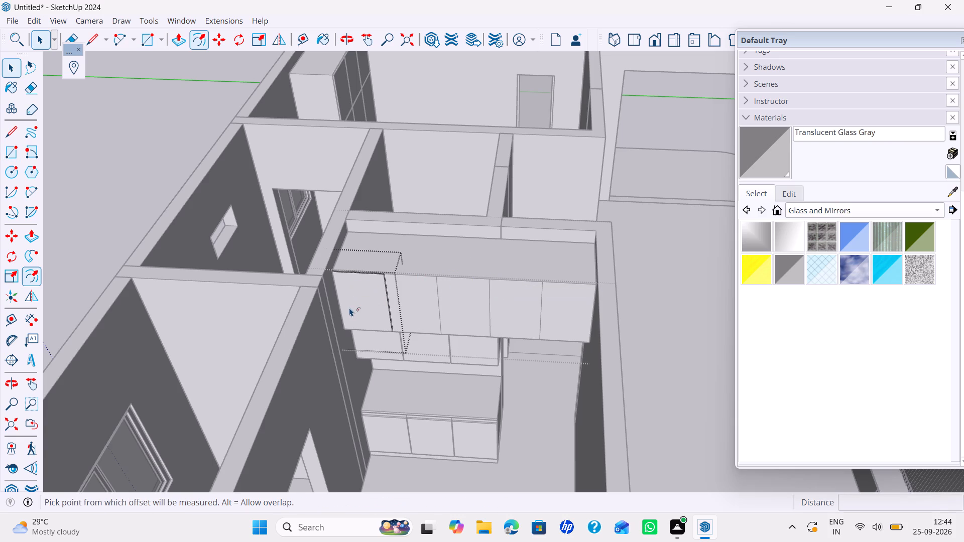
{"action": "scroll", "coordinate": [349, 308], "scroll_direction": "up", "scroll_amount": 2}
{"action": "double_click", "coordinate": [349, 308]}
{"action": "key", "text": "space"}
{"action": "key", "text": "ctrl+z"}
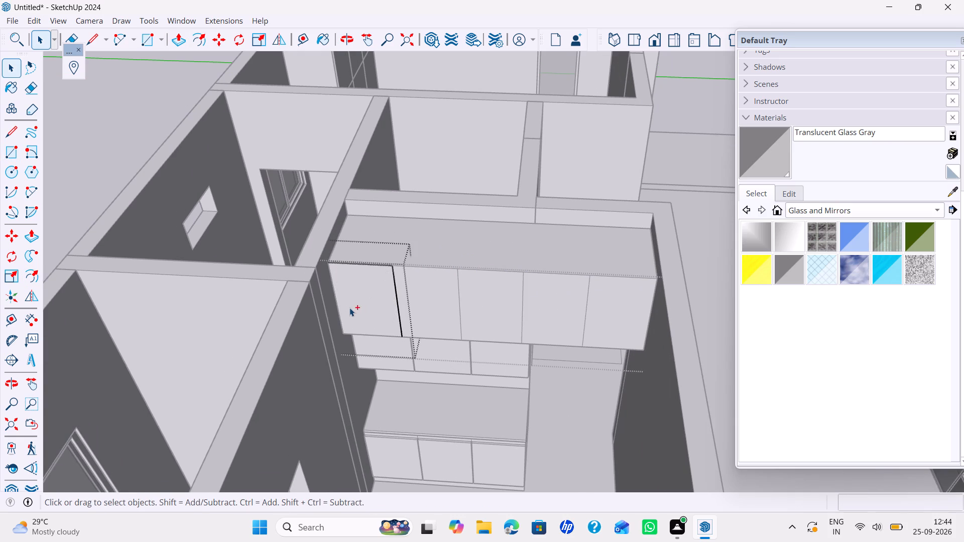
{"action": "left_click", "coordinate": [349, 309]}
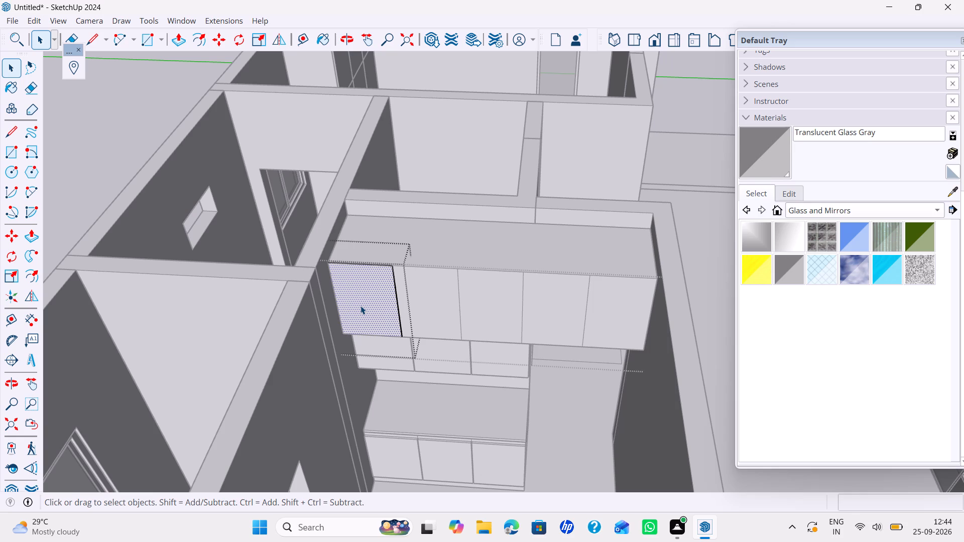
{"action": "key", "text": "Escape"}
Open the end door's group on the loft cabinet and offset its rectangle outline inward by 3 mm.
{"action": "scroll", "coordinate": [360, 305], "scroll_direction": "up", "scroll_amount": 1}
{"action": "double_click", "coordinate": [360, 305]}
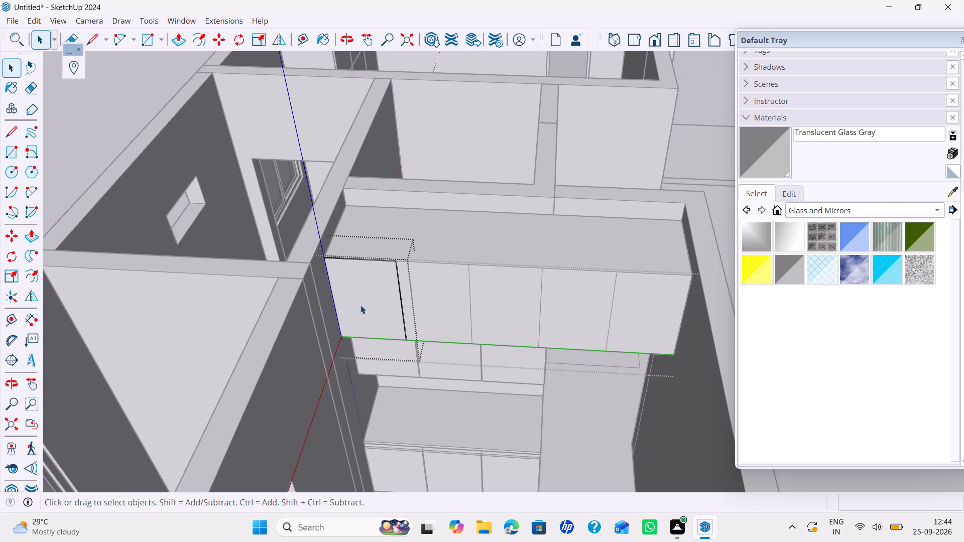
{"action": "key", "text": "f"}
{"action": "left_click", "coordinate": [358, 307]}
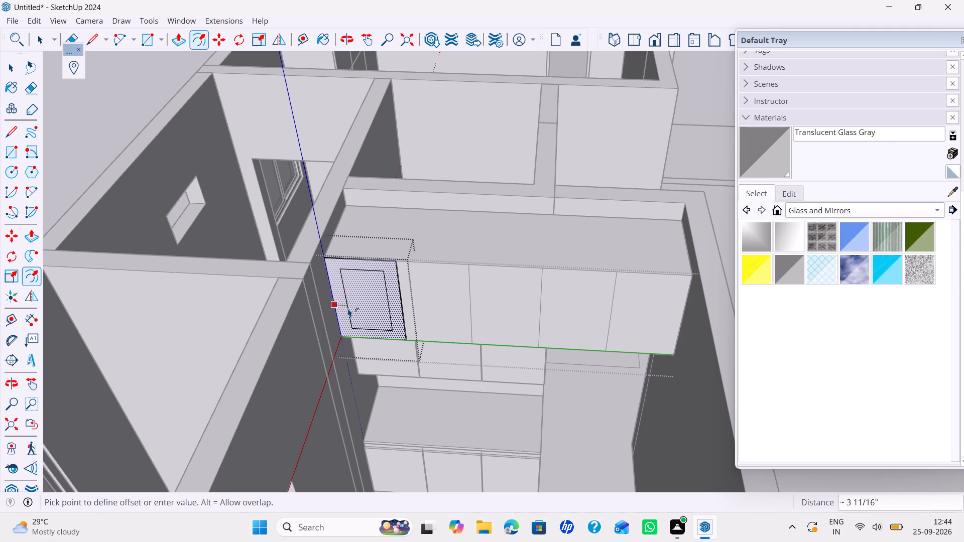
{"action": "key", "text": "1"}
{"action": "key", "text": "BackSpace"}
{"action": "type", "text": "3MM"}
{"action": "key", "text": "Return"}
{"action": "key", "text": "space"}
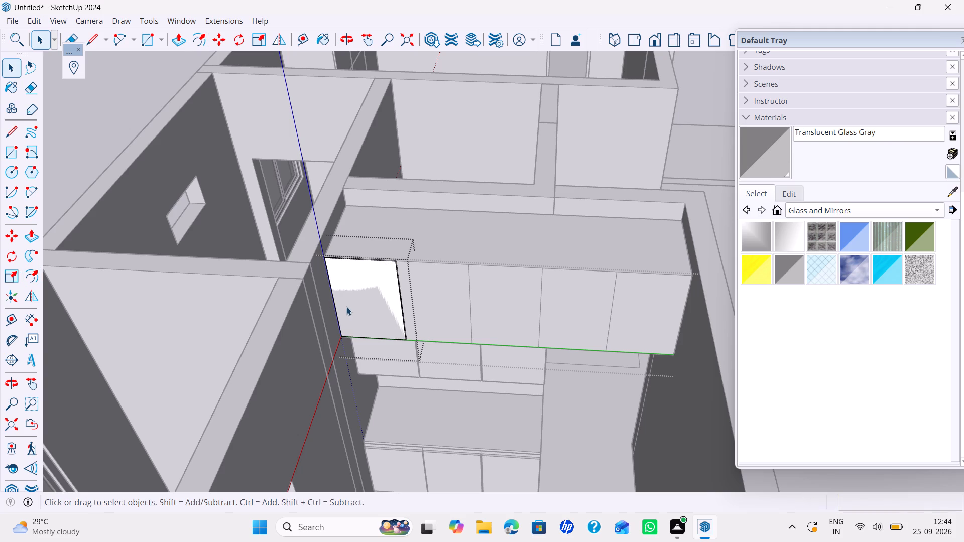
Extrude the inset door face 18 mm with Push/Pull and leave the door's group.
{"action": "key", "text": "p"}
{"action": "left_click", "coordinate": [365, 324]}
{"action": "type", "text": "18MM"}
{"action": "key", "text": "Return"}
{"action": "key", "text": "space"}
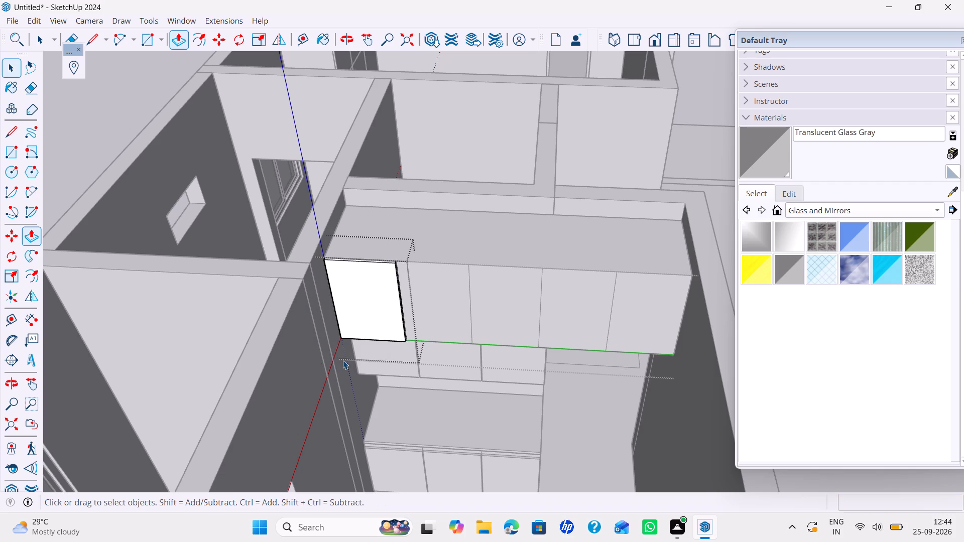
{"action": "left_click", "coordinate": [402, 228]}
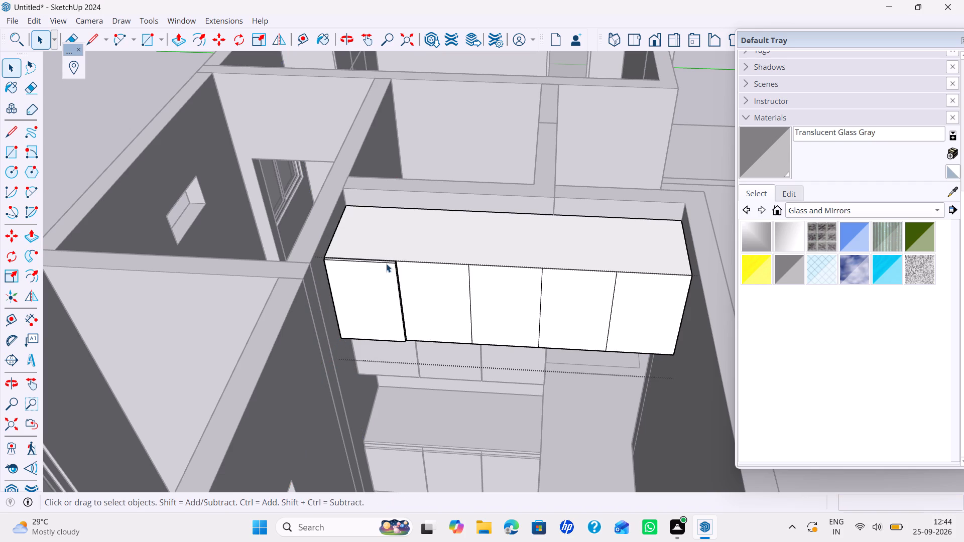
Copy the finished door about 1' 7 3/16" along the cabinet front, from its top corner onto the second panel.
{"action": "scroll", "coordinate": [373, 291], "scroll_direction": "up", "scroll_amount": 4}
{"action": "middle_click_drag", "start_coordinate": [373, 291], "coordinate": [395, 263]}
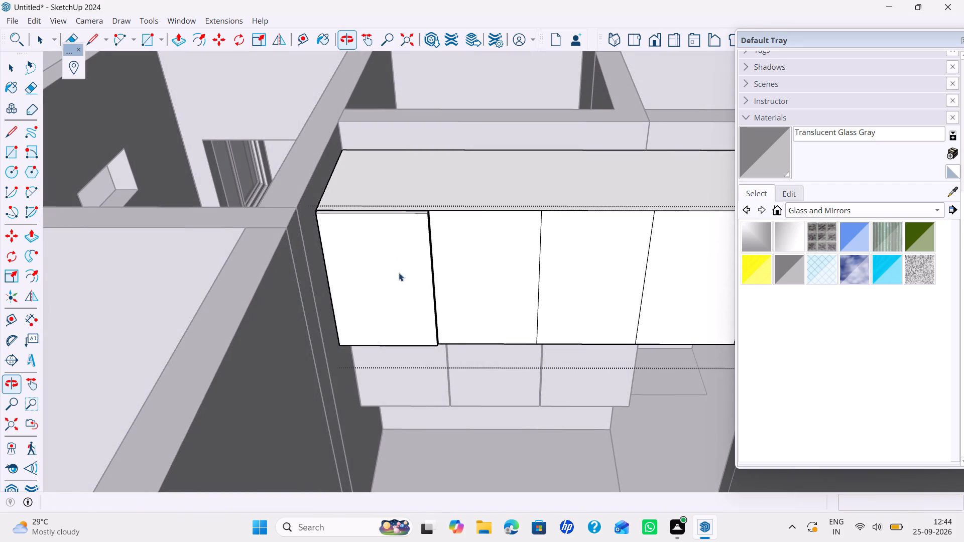
{"action": "left_click", "coordinate": [392, 301]}
{"action": "middle_click_drag", "start_coordinate": [425, 272], "coordinate": [410, 303], "text": "shift"}
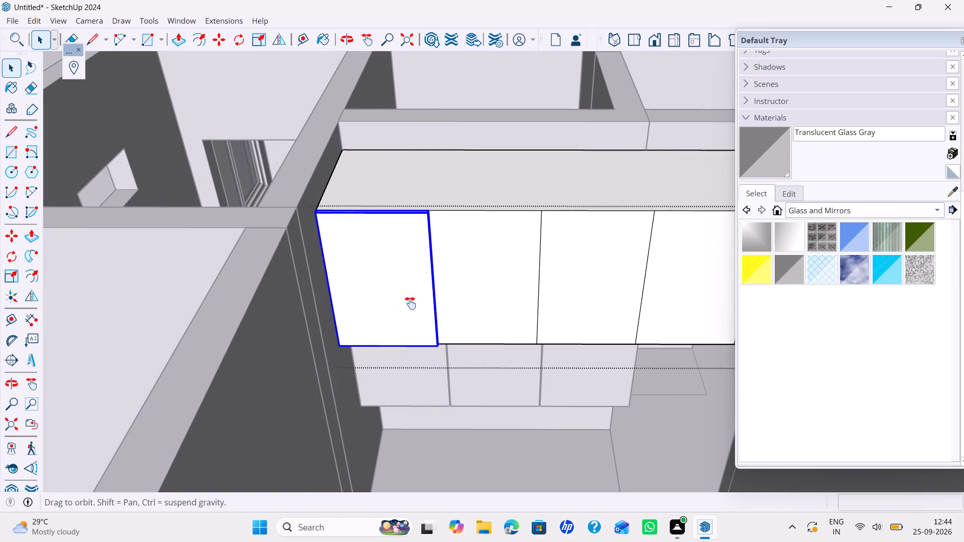
{"action": "middle_click_drag", "start_coordinate": [410, 303], "coordinate": [394, 335], "text": "shift"}
{"action": "scroll", "coordinate": [351, 287], "scroll_direction": "up", "scroll_amount": 4}
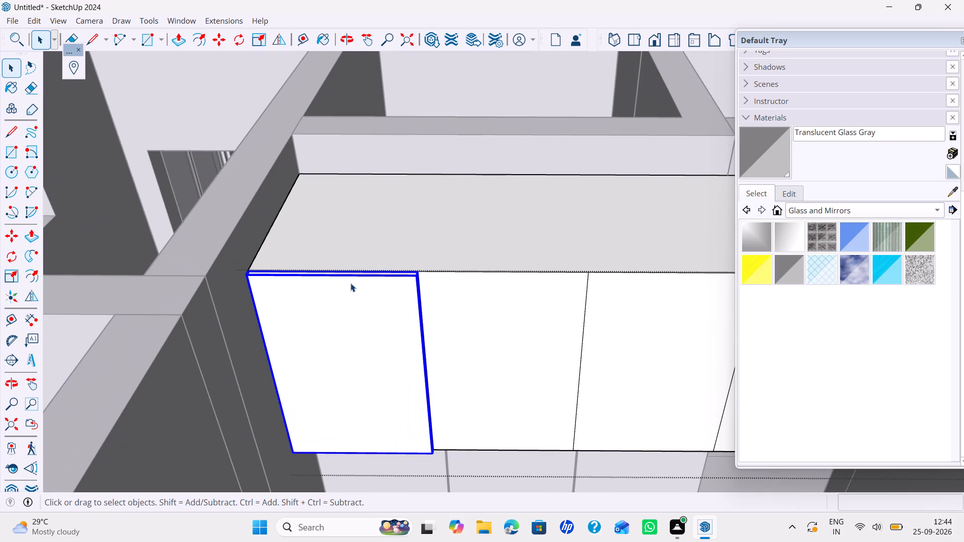
{"action": "key", "text": "m"}
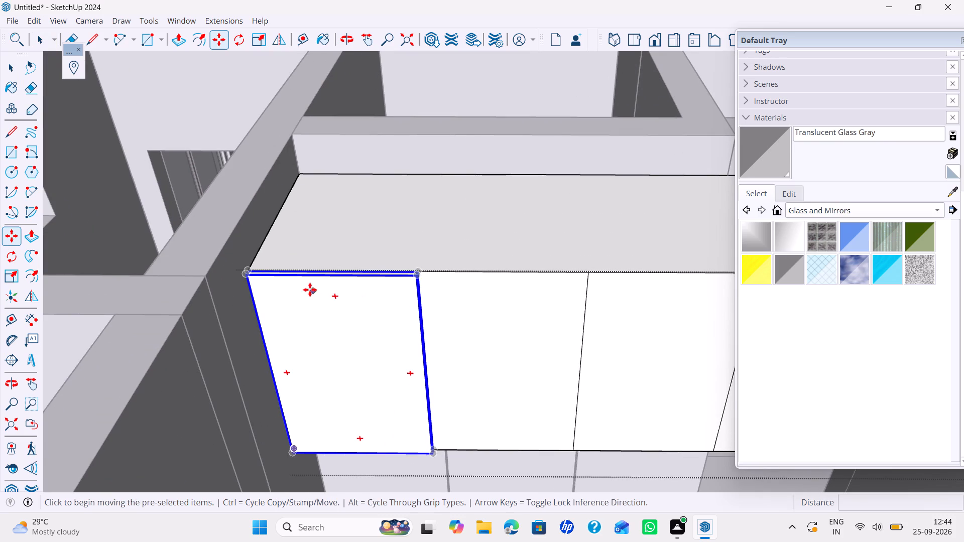
{"action": "scroll", "coordinate": [295, 283], "scroll_direction": "up", "scroll_amount": 3}
{"action": "middle_click_drag", "start_coordinate": [322, 280], "coordinate": [400, 319], "text": "shift"}
{"action": "scroll", "coordinate": [400, 319], "scroll_direction": "up", "scroll_amount": 2}
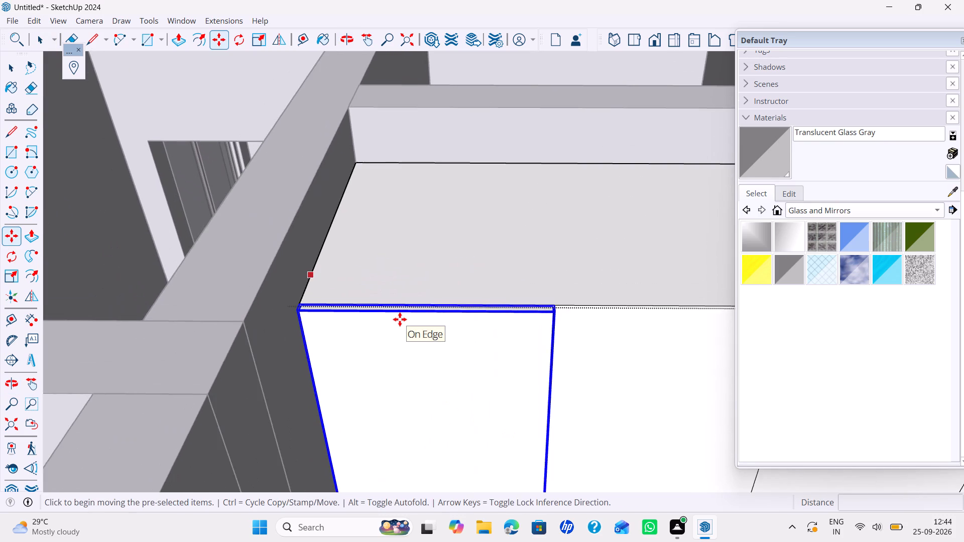
{"action": "scroll", "coordinate": [295, 276], "scroll_direction": "up", "scroll_amount": 2}
{"action": "scroll", "coordinate": [281, 316], "scroll_direction": "up", "scroll_amount": 6}
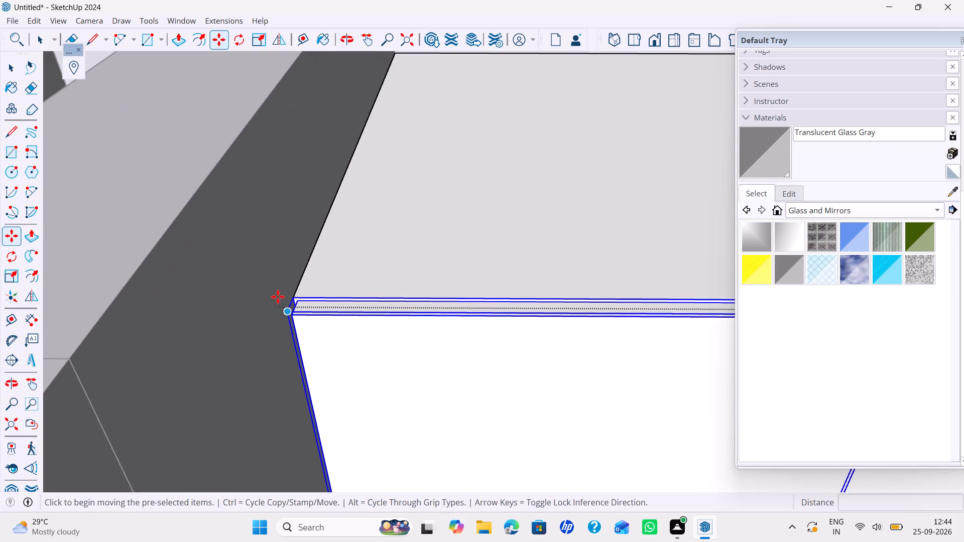
{"action": "scroll", "coordinate": [278, 297], "scroll_direction": "up", "scroll_amount": 3}
{"action": "left_click", "coordinate": [298, 299]}
{"action": "scroll", "coordinate": [357, 287], "scroll_direction": "down", "scroll_amount": 4}
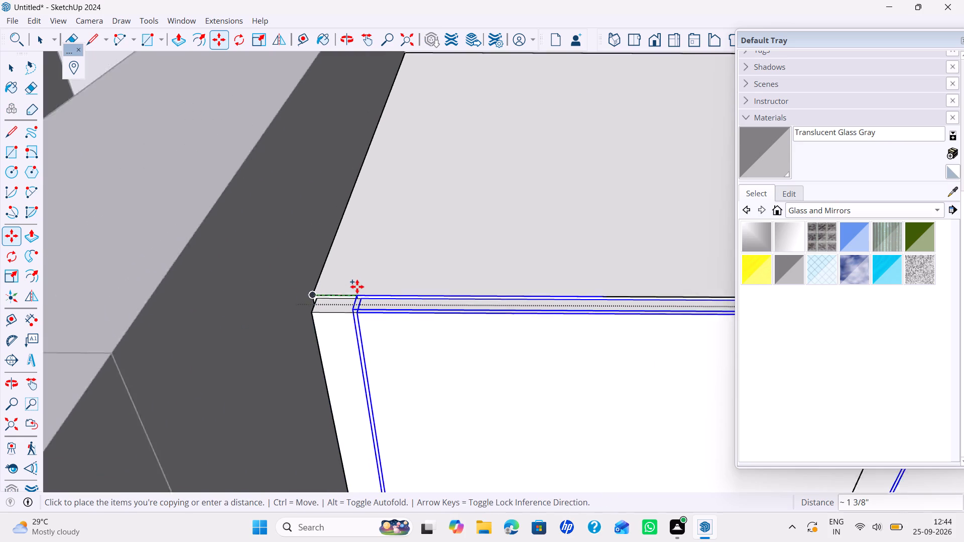
{"action": "scroll", "coordinate": [357, 287], "scroll_direction": "down", "scroll_amount": 14}
{"action": "middle_click_drag", "start_coordinate": [408, 303], "coordinate": [215, 332], "text": "shift"}
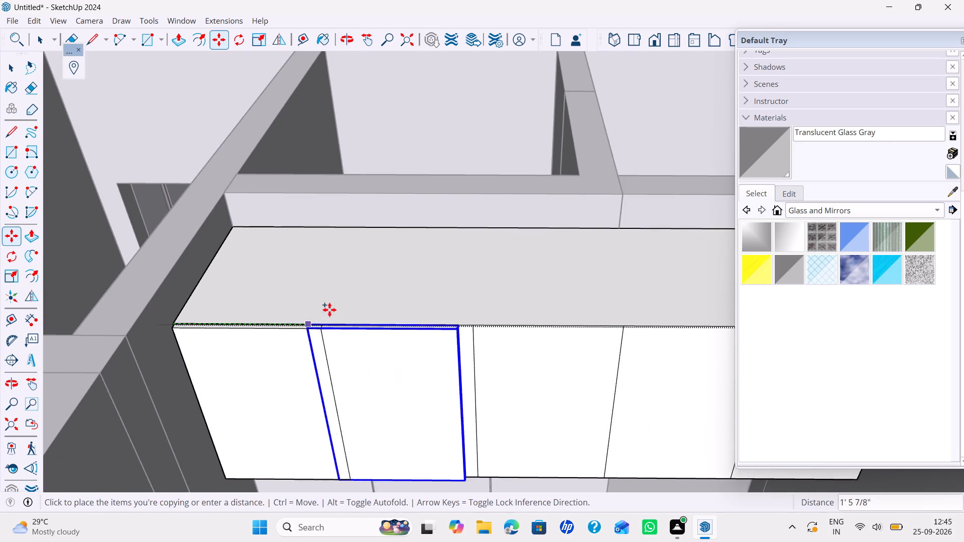
{"action": "scroll", "coordinate": [330, 309], "scroll_direction": "up", "scroll_amount": 9}
{"action": "middle_click_drag", "start_coordinate": [318, 334], "coordinate": [365, 331], "text": "shift"}
{"action": "scroll", "coordinate": [361, 332], "scroll_direction": "up", "scroll_amount": 4}
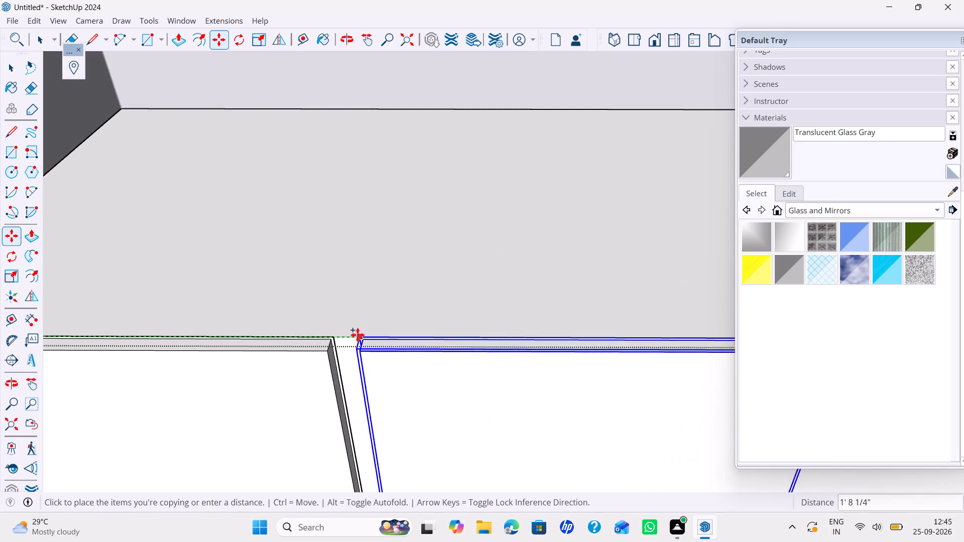
{"action": "scroll", "coordinate": [355, 337], "scroll_direction": "up", "scroll_amount": 4}
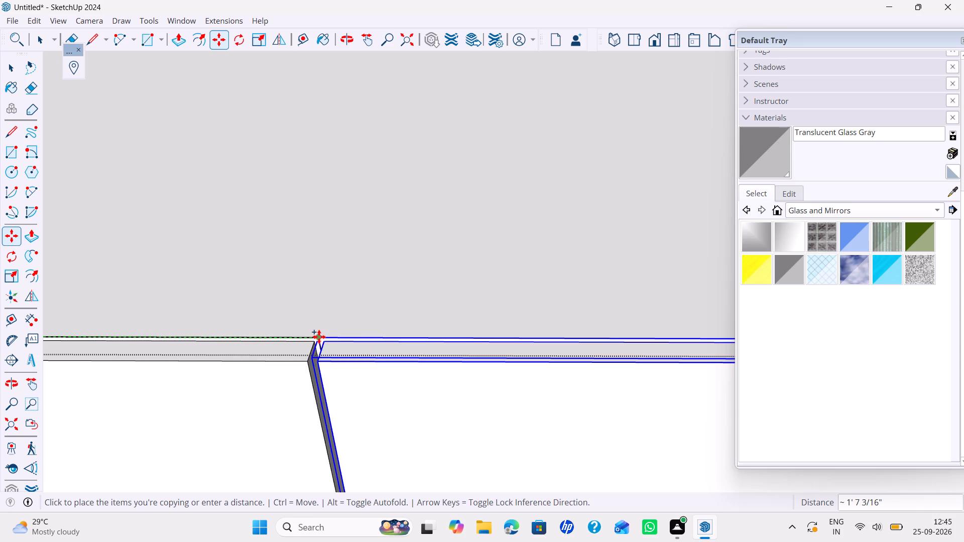
{"action": "left_click", "coordinate": [318, 337]}
{"action": "scroll", "coordinate": [320, 337], "scroll_direction": "down", "scroll_amount": 20}
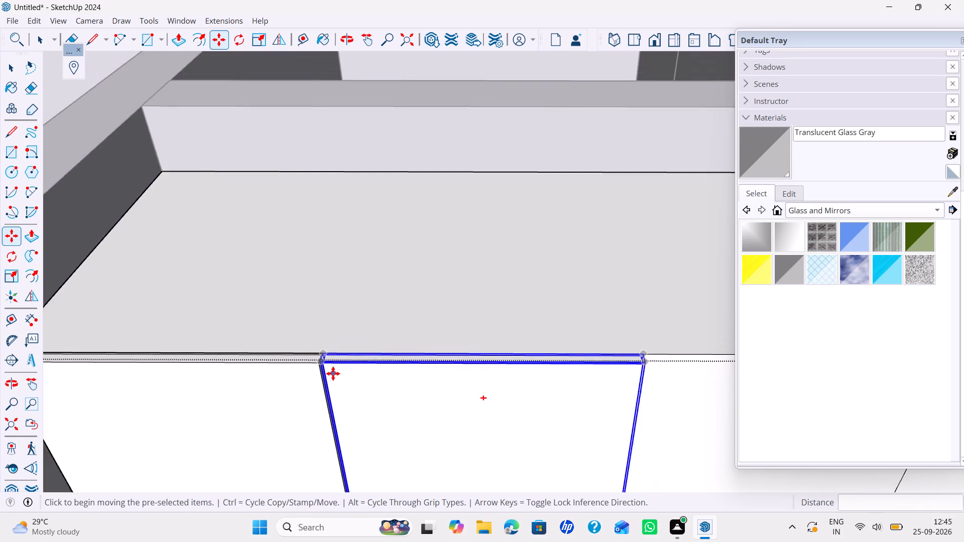
Repeat the door copy four times (x4) to cover all five front panels, and exit the loft cabinet group.
{"action": "scroll", "coordinate": [333, 373], "scroll_direction": "down", "scroll_amount": 16}
{"action": "key", "text": "x"}
{"action": "key", "text": "4"}
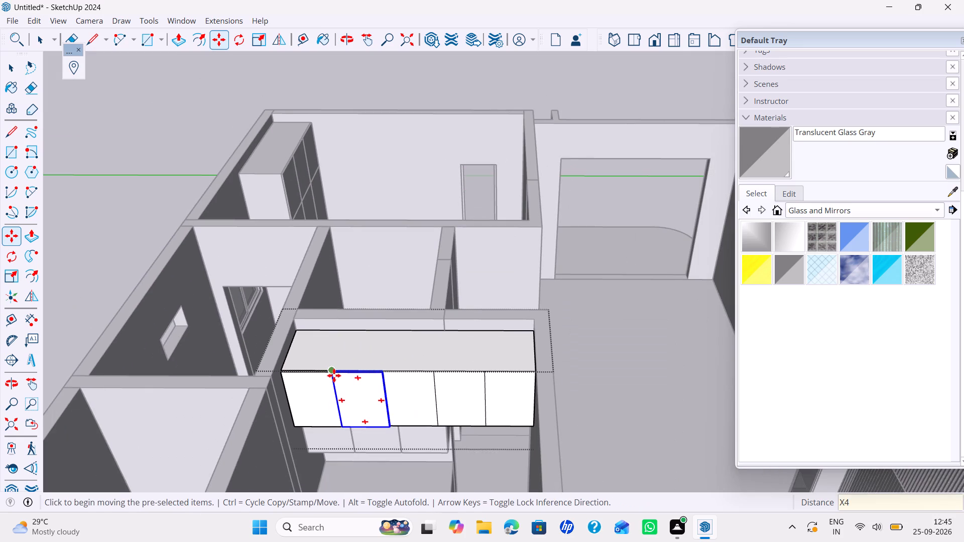
{"action": "key", "text": "Return"}
{"action": "key", "text": "space"}
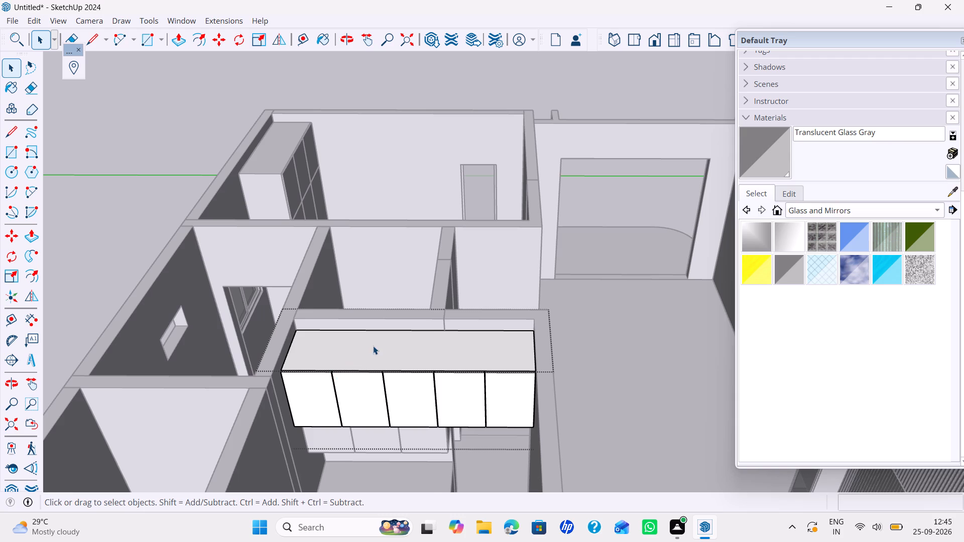
{"action": "middle_click_drag", "start_coordinate": [376, 347], "coordinate": [363, 399], "text": "shift"}
{"action": "key", "text": "space"}
{"action": "left_click", "coordinate": [384, 319]}
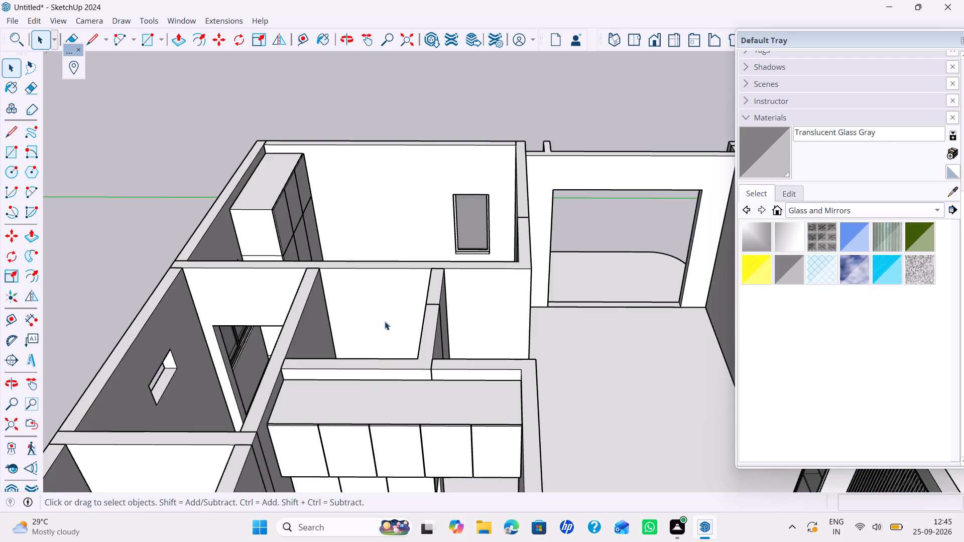
Review the whole house model from several sides, checking the kitchen, the bedrooms and their storage.
{"action": "scroll", "coordinate": [384, 320], "scroll_direction": "down", "scroll_amount": 7}
{"action": "middle_click_drag", "start_coordinate": [396, 353], "coordinate": [411, 364], "text": "shift"}
{"action": "middle_click_drag", "start_coordinate": [412, 366], "coordinate": [436, 407]}
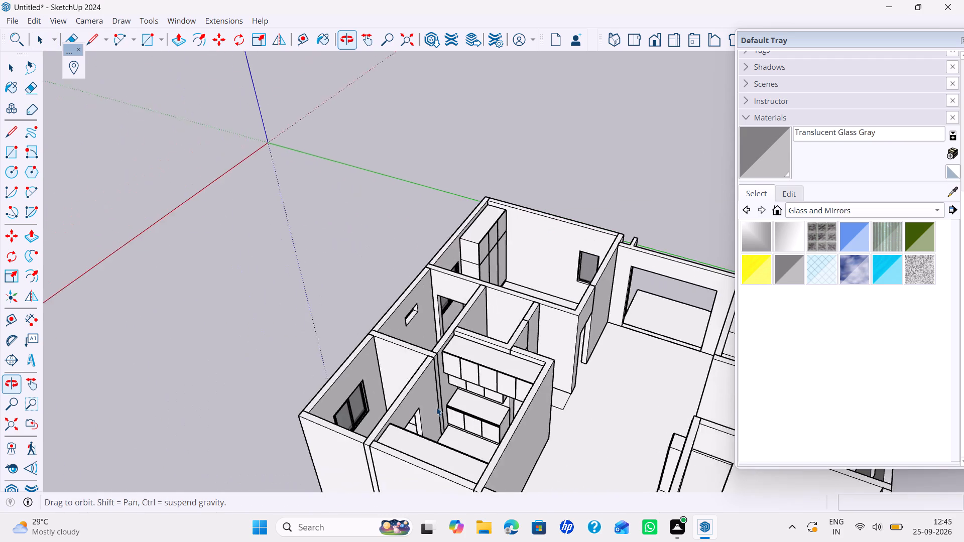
{"action": "middle_click_drag", "start_coordinate": [435, 408], "coordinate": [249, 412]}
{"action": "scroll", "coordinate": [256, 413], "scroll_direction": "up", "scroll_amount": 1}
{"action": "middle_click_drag", "start_coordinate": [315, 364], "coordinate": [423, 406], "text": "shift"}
{"action": "middle_click_drag", "start_coordinate": [451, 413], "coordinate": [158, 373]}
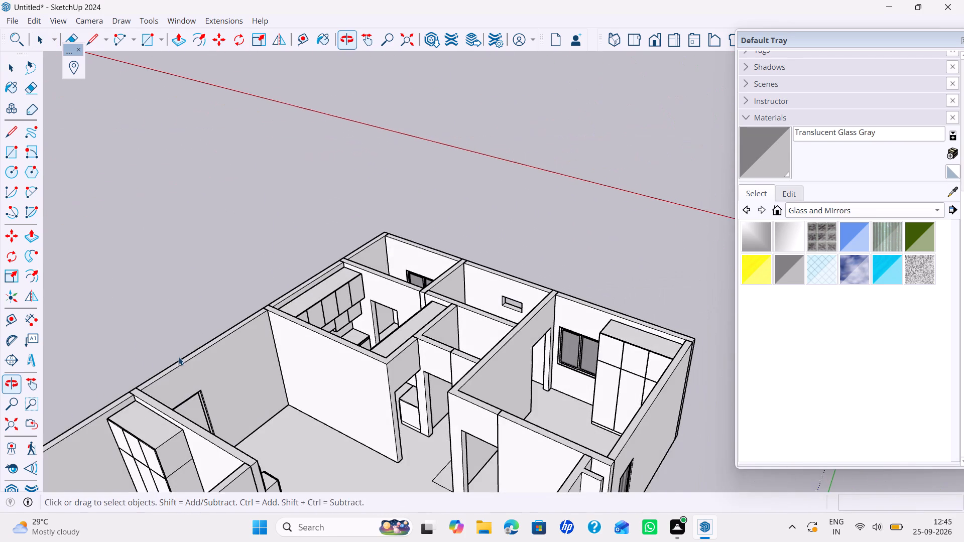
{"action": "middle_click_drag", "start_coordinate": [217, 348], "coordinate": [214, 369], "text": "shift"}
{"action": "middle_click_drag", "start_coordinate": [214, 369], "coordinate": [273, 352]}
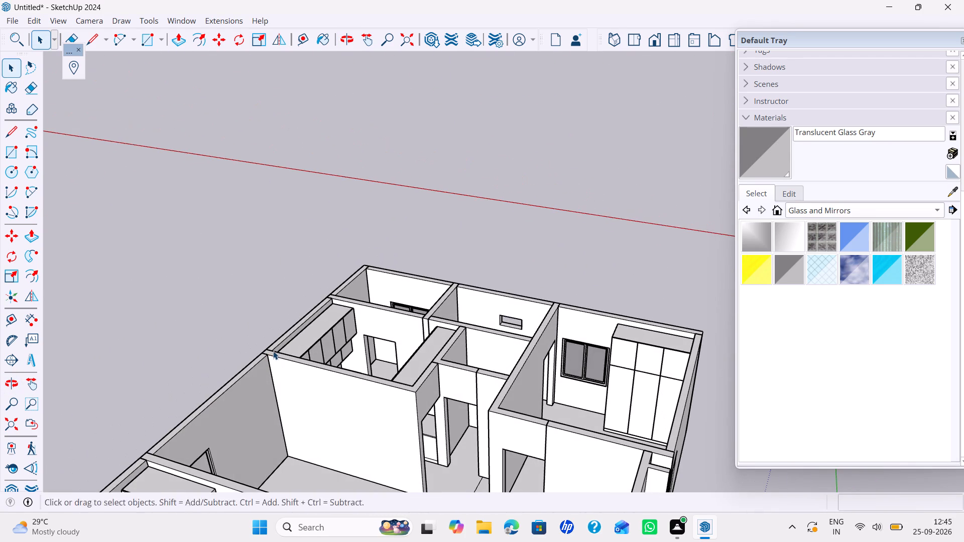
{"action": "middle_click_drag", "start_coordinate": [339, 292], "coordinate": [409, 352]}
{"action": "scroll", "coordinate": [409, 352], "scroll_direction": "down", "scroll_amount": 1}
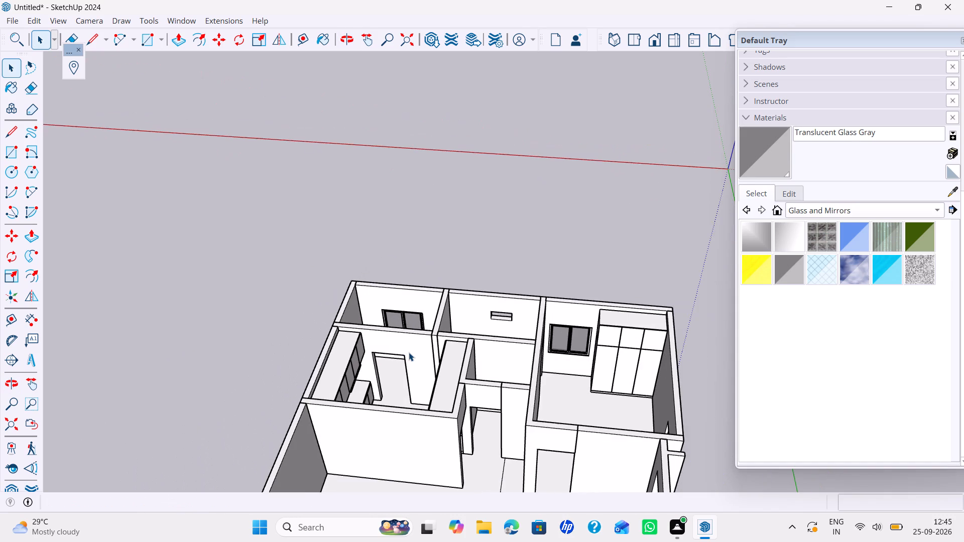
{"action": "scroll", "coordinate": [409, 352], "scroll_direction": "down", "scroll_amount": 10}
{"action": "middle_click_drag", "start_coordinate": [423, 372], "coordinate": [424, 288], "text": "shift"}
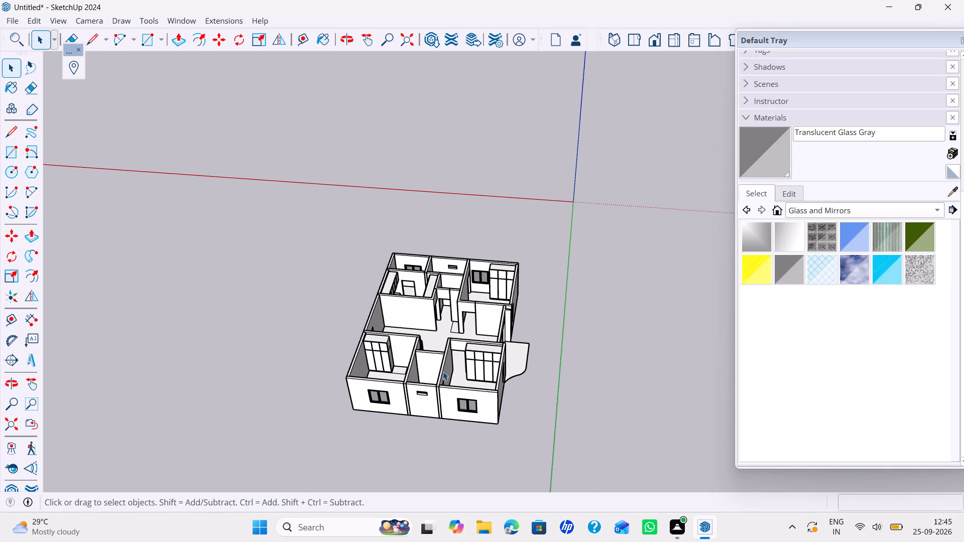
{"action": "middle_click_drag", "start_coordinate": [497, 352], "coordinate": [295, 357]}
{"action": "scroll", "coordinate": [288, 314], "scroll_direction": "up", "scroll_amount": 4}
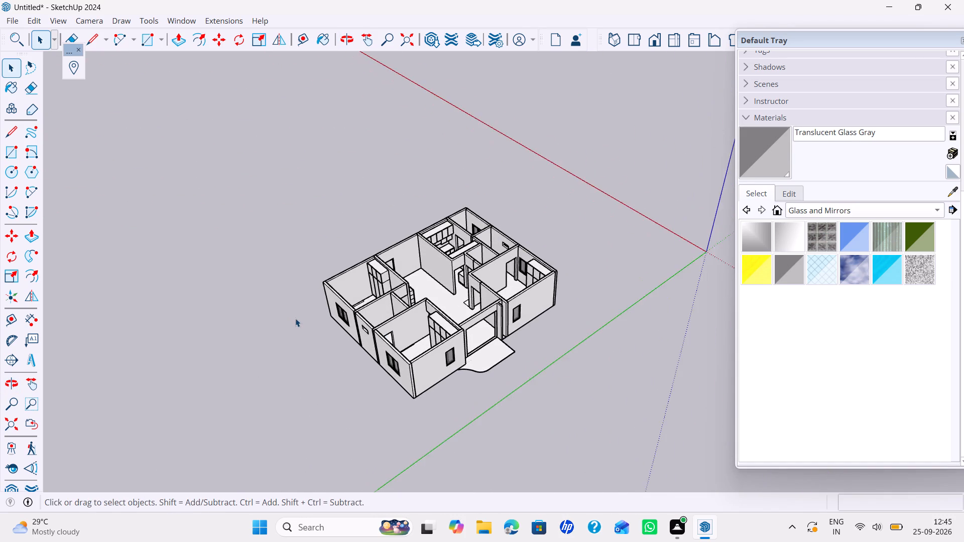
{"action": "scroll", "coordinate": [295, 318], "scroll_direction": "up", "scroll_amount": 3}
{"action": "middle_click_drag", "start_coordinate": [320, 262], "coordinate": [274, 332], "text": "shift"}
{"action": "middle_click_drag", "start_coordinate": [314, 334], "coordinate": [285, 333]}
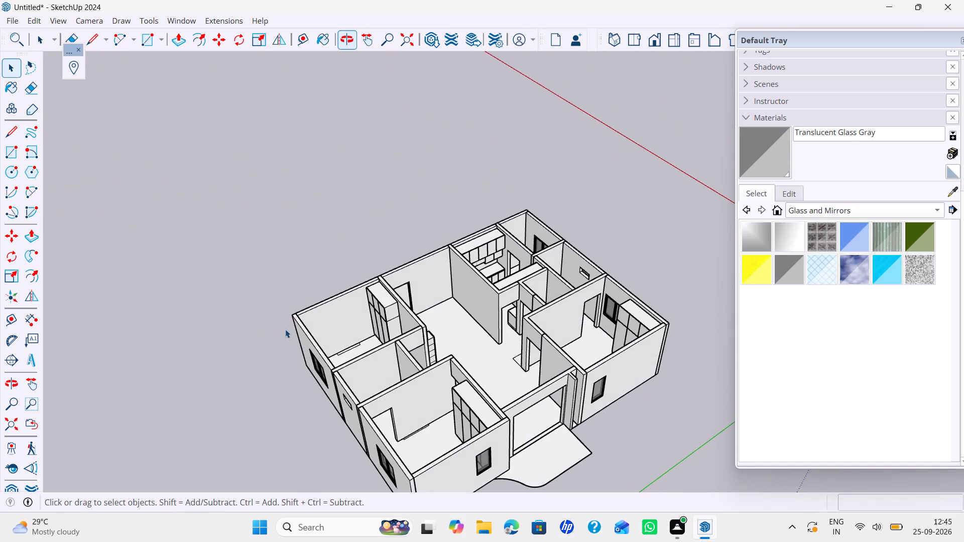
{"action": "middle_click_drag", "start_coordinate": [383, 285], "coordinate": [301, 272]}
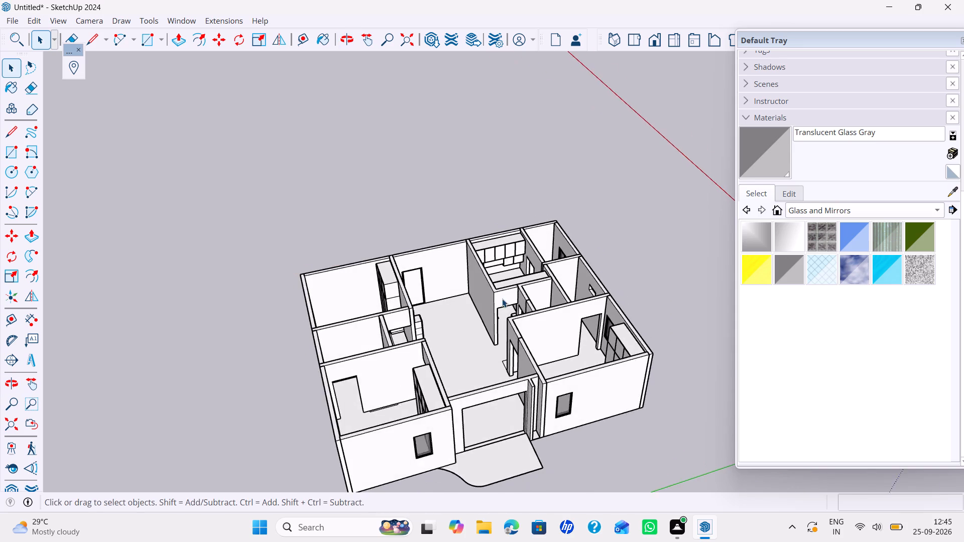
Open the group of the framed living-room door beside the slatted TV wall for editing.
{"action": "scroll", "coordinate": [503, 298], "scroll_direction": "up", "scroll_amount": 4}
{"action": "middle_click_drag", "start_coordinate": [438, 275], "coordinate": [458, 312]}
{"action": "scroll", "coordinate": [445, 309], "scroll_direction": "up", "scroll_amount": 5}
{"action": "middle_click_drag", "start_coordinate": [401, 300], "coordinate": [489, 407], "text": "shift"}
{"action": "middle_click_drag", "start_coordinate": [485, 400], "coordinate": [470, 399]}
{"action": "scroll", "coordinate": [408, 375], "scroll_direction": "up", "scroll_amount": 4}
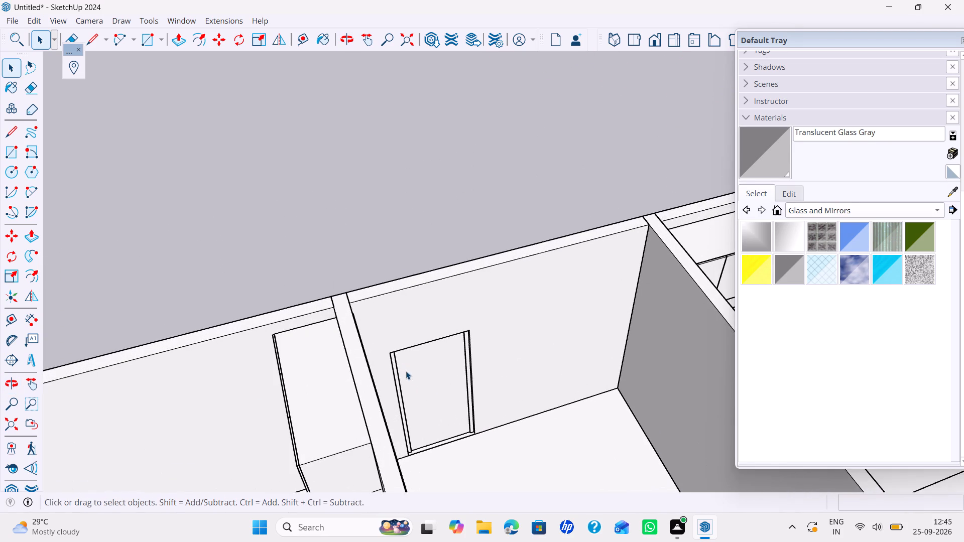
{"action": "middle_click_drag", "start_coordinate": [406, 371], "coordinate": [417, 436], "text": "shift"}
{"action": "middle_click_drag", "start_coordinate": [417, 436], "coordinate": [309, 335]}
{"action": "scroll", "coordinate": [360, 326], "scroll_direction": "up", "scroll_amount": 3}
{"action": "middle_click_drag", "start_coordinate": [359, 382], "coordinate": [350, 344]}
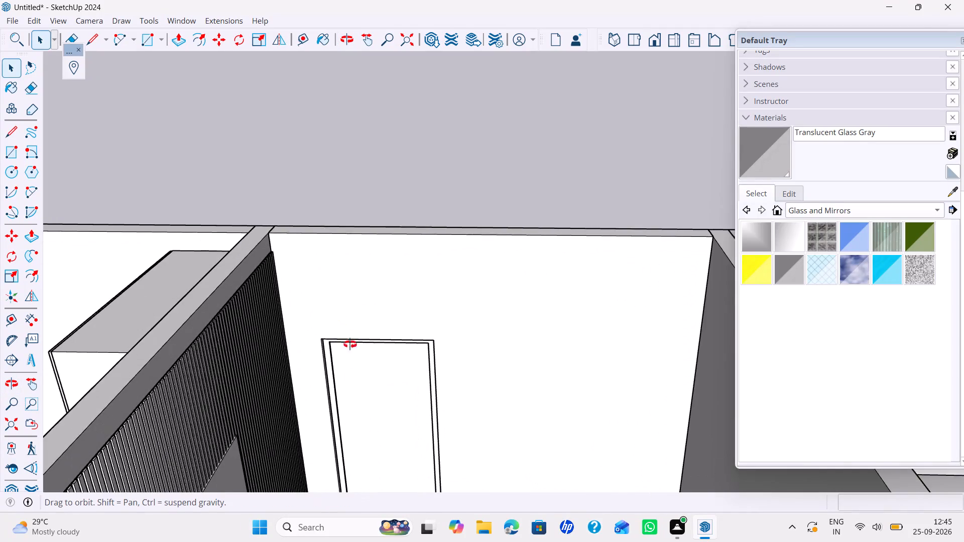
{"action": "middle_click_drag", "start_coordinate": [350, 344], "coordinate": [341, 265]}
{"action": "middle_click_drag", "start_coordinate": [346, 405], "coordinate": [337, 379]}
{"action": "middle_click_drag", "start_coordinate": [354, 413], "coordinate": [378, 310], "text": "shift"}
{"action": "scroll", "coordinate": [401, 383], "scroll_direction": "down", "scroll_amount": 2}
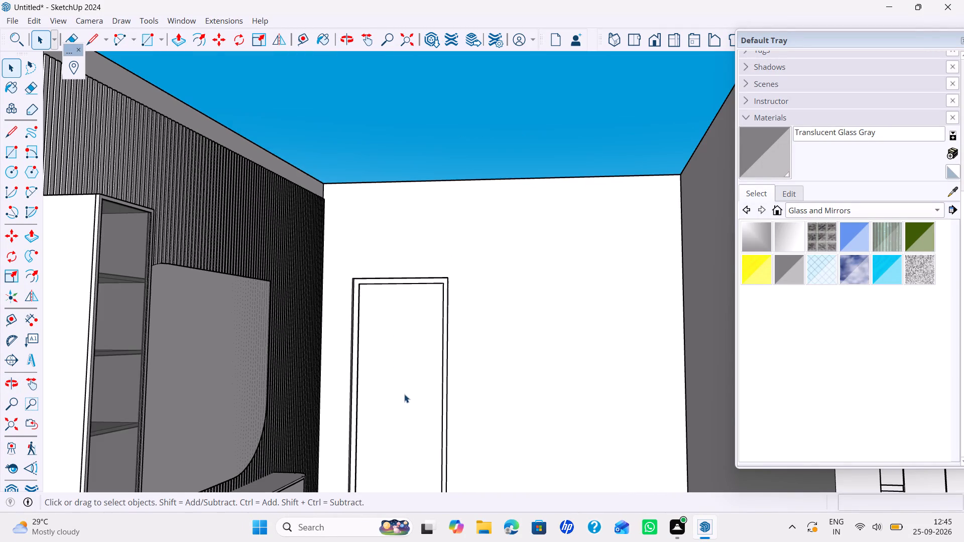
{"action": "scroll", "coordinate": [404, 410], "scroll_direction": "down", "scroll_amount": 2}
{"action": "middle_click_drag", "start_coordinate": [409, 421], "coordinate": [405, 409]}
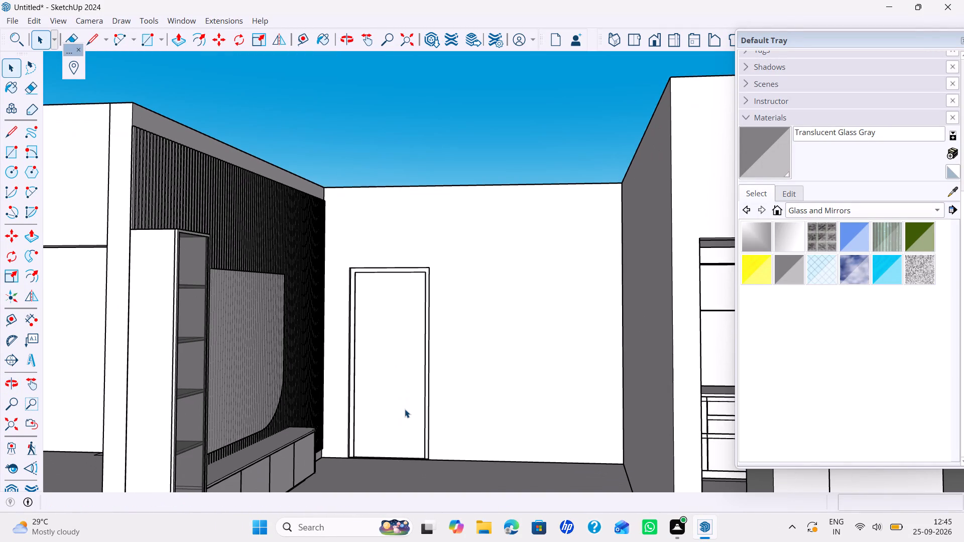
{"action": "double_click", "coordinate": [405, 409]}
{"action": "scroll", "coordinate": [424, 378], "scroll_direction": "down", "scroll_amount": 1}
{"action": "scroll", "coordinate": [424, 378], "scroll_direction": "up", "scroll_amount": 4}
{"action": "middle_click_drag", "start_coordinate": [432, 371], "coordinate": [430, 420]}
{"action": "middle_click_drag", "start_coordinate": [429, 411], "coordinate": [474, 425]}
{"action": "scroll", "coordinate": [455, 380], "scroll_direction": "up", "scroll_amount": 5}
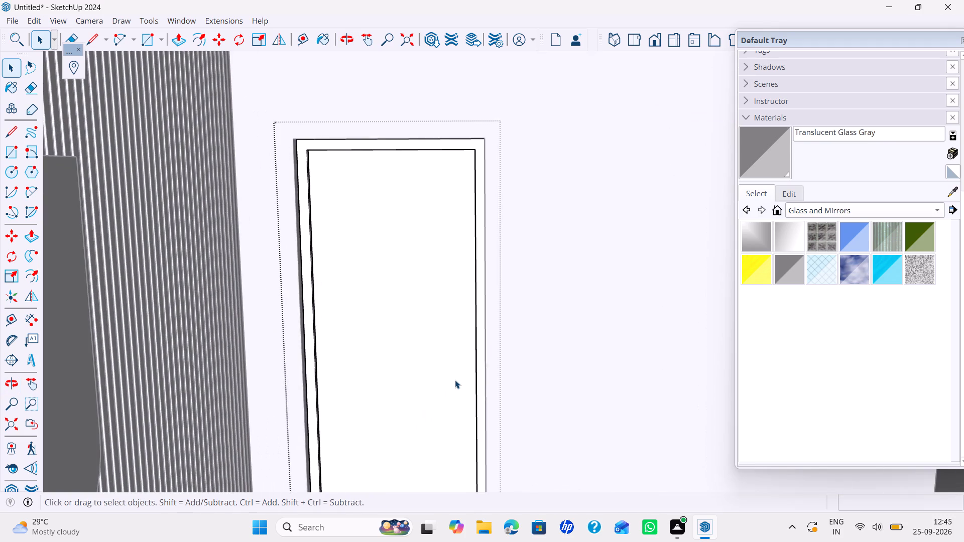
{"action": "middle_click_drag", "start_coordinate": [454, 380], "coordinate": [497, 383]}
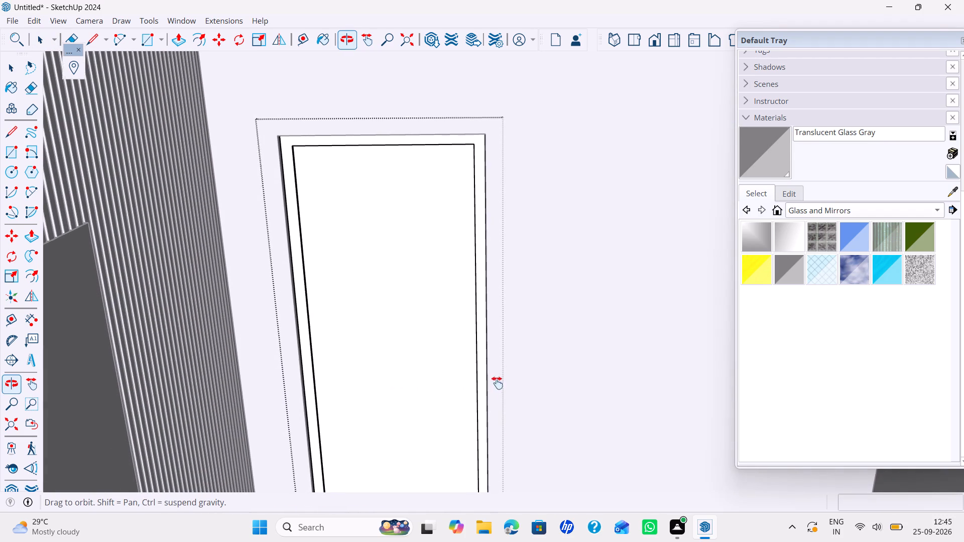
{"action": "middle_click_drag", "start_coordinate": [497, 383], "coordinate": [500, 361]}
{"action": "scroll", "coordinate": [500, 360], "scroll_direction": "down", "scroll_amount": 2}
{"action": "middle_click_drag", "start_coordinate": [499, 366], "coordinate": [497, 373]}
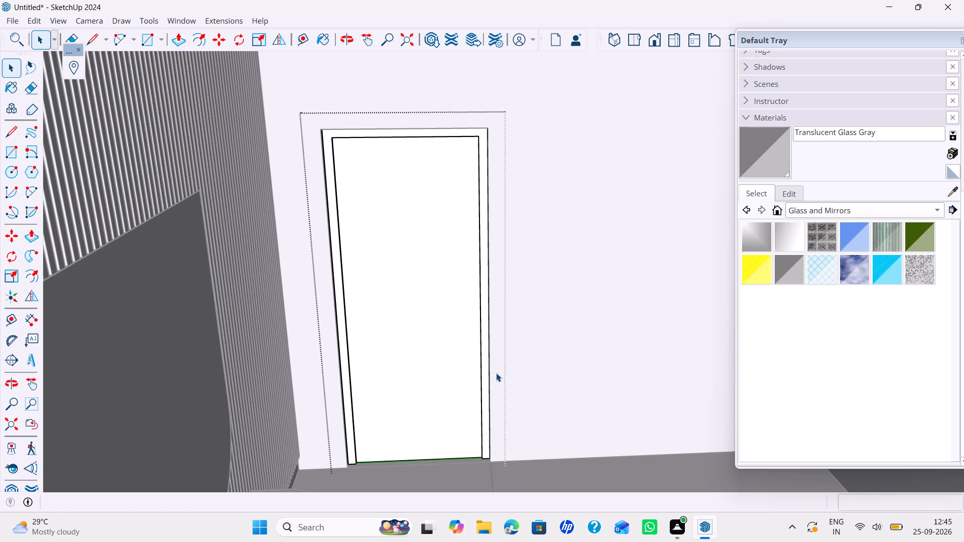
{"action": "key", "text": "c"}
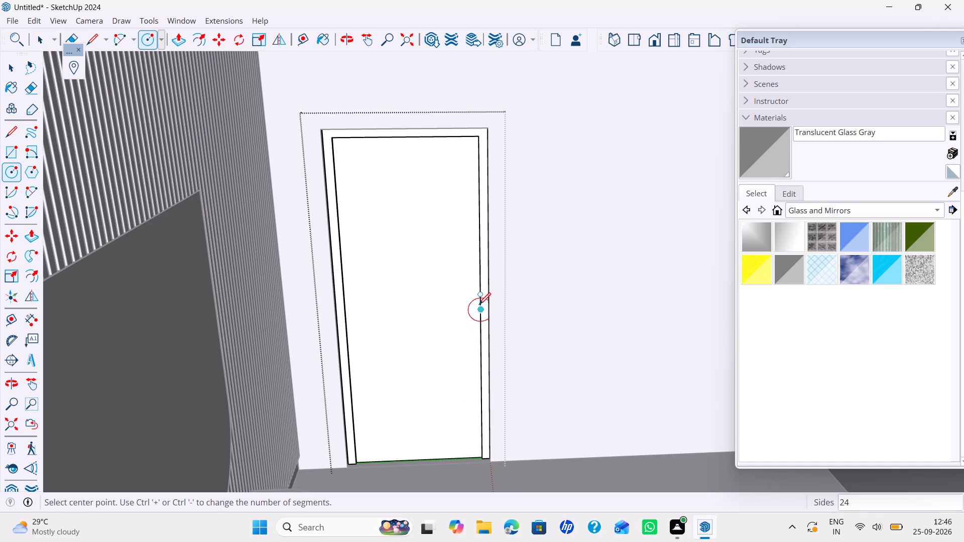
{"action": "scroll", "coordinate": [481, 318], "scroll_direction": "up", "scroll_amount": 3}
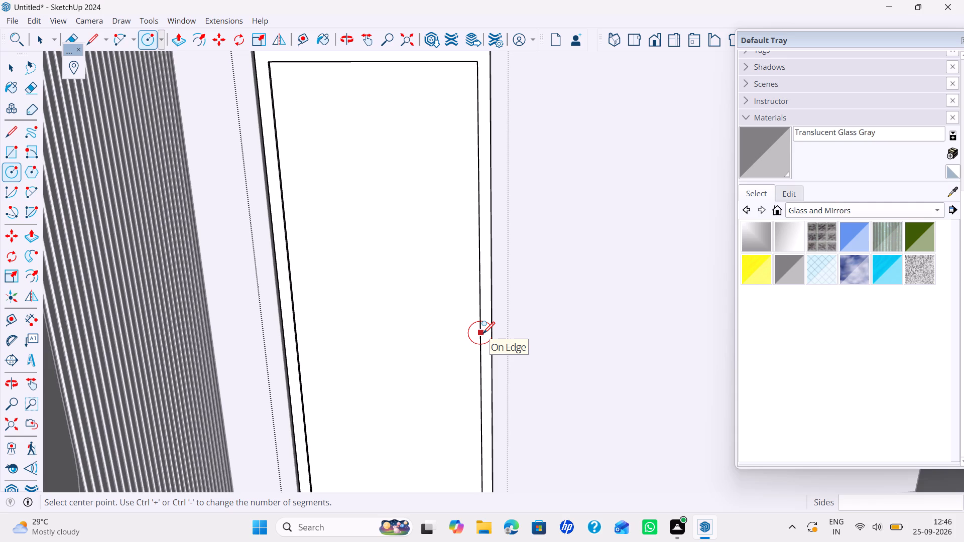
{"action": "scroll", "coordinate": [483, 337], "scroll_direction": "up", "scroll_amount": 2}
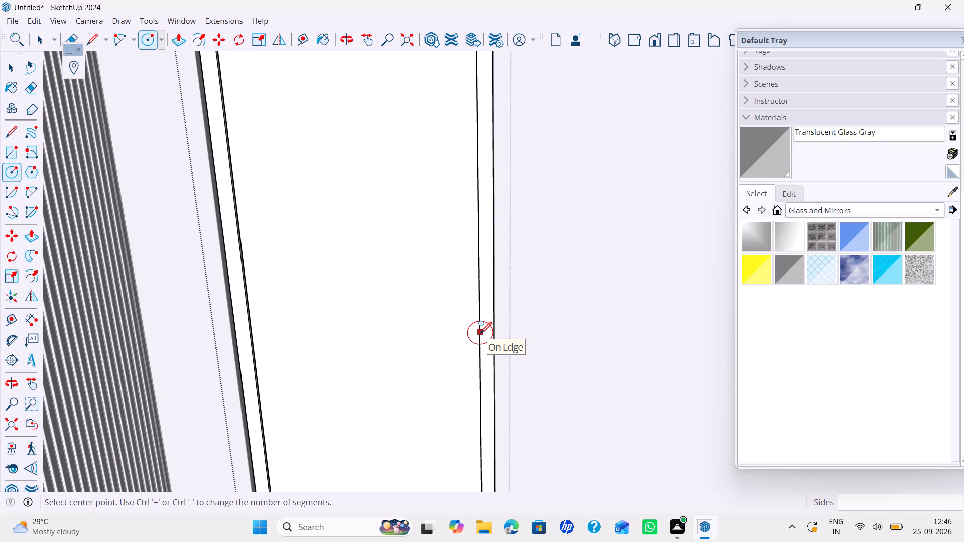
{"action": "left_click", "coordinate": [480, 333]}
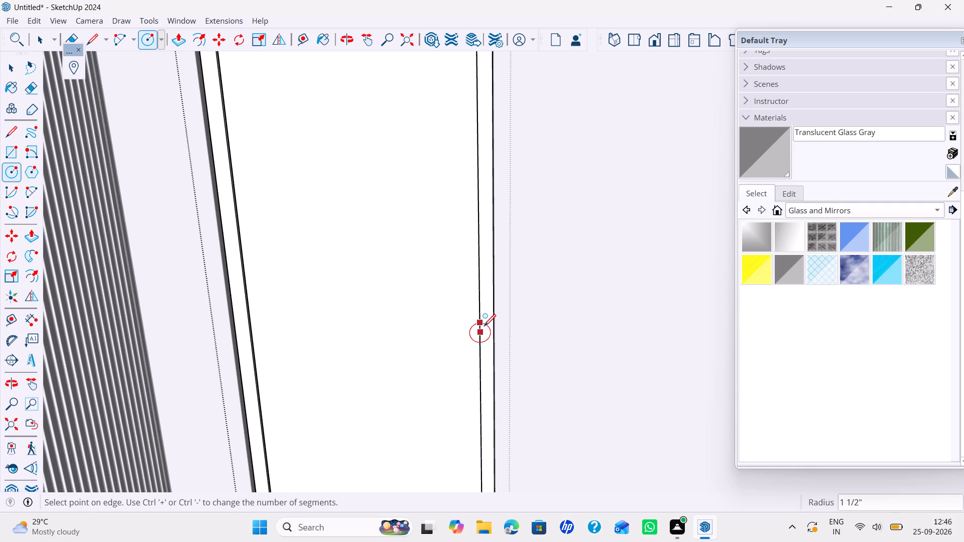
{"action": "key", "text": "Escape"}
Draw a 6" line straight down from the midpoint of the door frame's inner edge, on the side away from the TV wall.
{"action": "type", "text": "`L"}
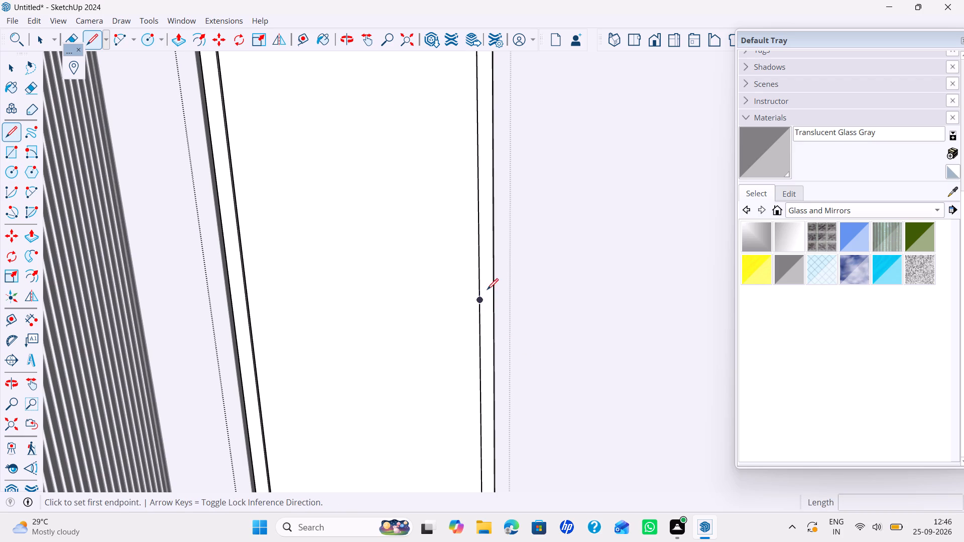
{"action": "scroll", "coordinate": [487, 290], "scroll_direction": "down", "scroll_amount": 4}
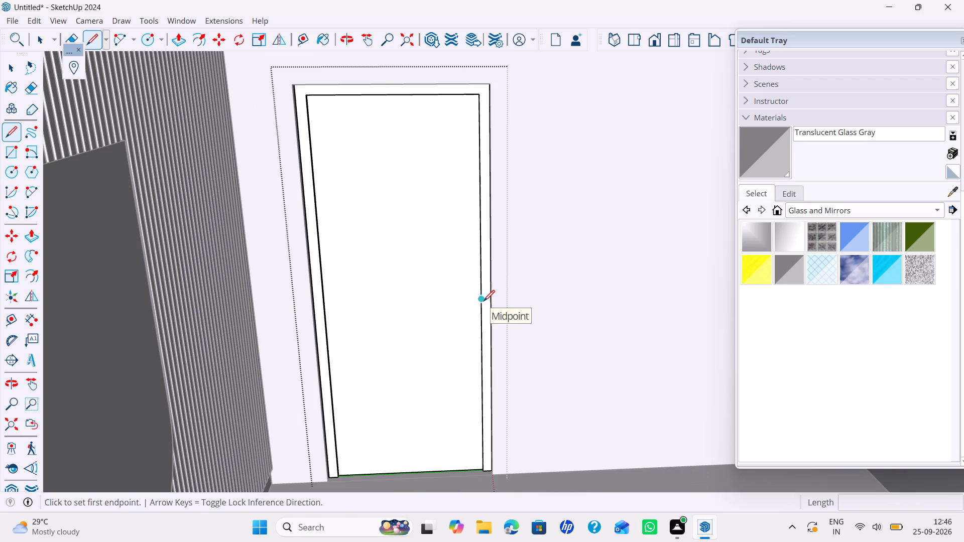
{"action": "left_click", "coordinate": [484, 301]}
{"action": "scroll", "coordinate": [480, 313], "scroll_direction": "up", "scroll_amount": 5}
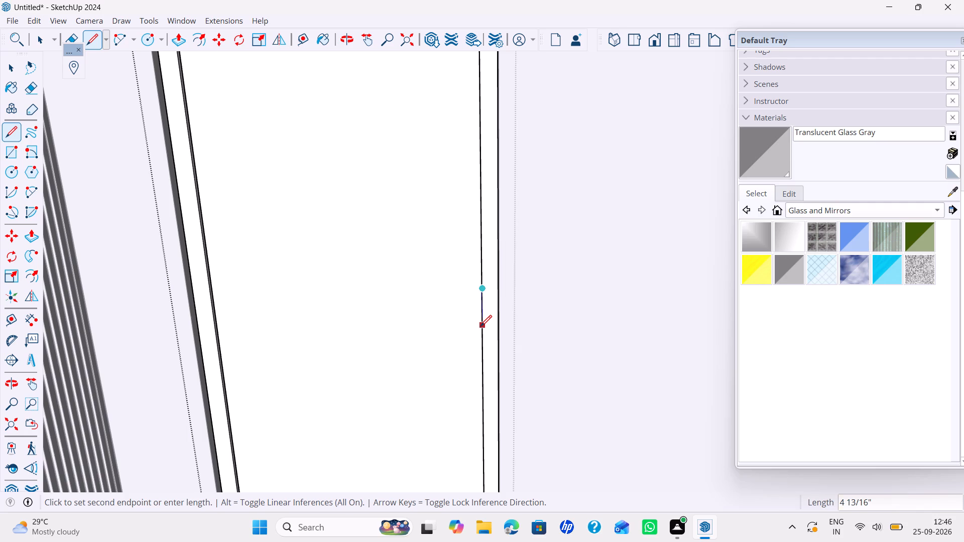
{"action": "key", "text": "grave"}
{"action": "key", "text": "BackSpace"}
{"action": "type", "text": "6\""}
{"action": "key", "text": "Return"}
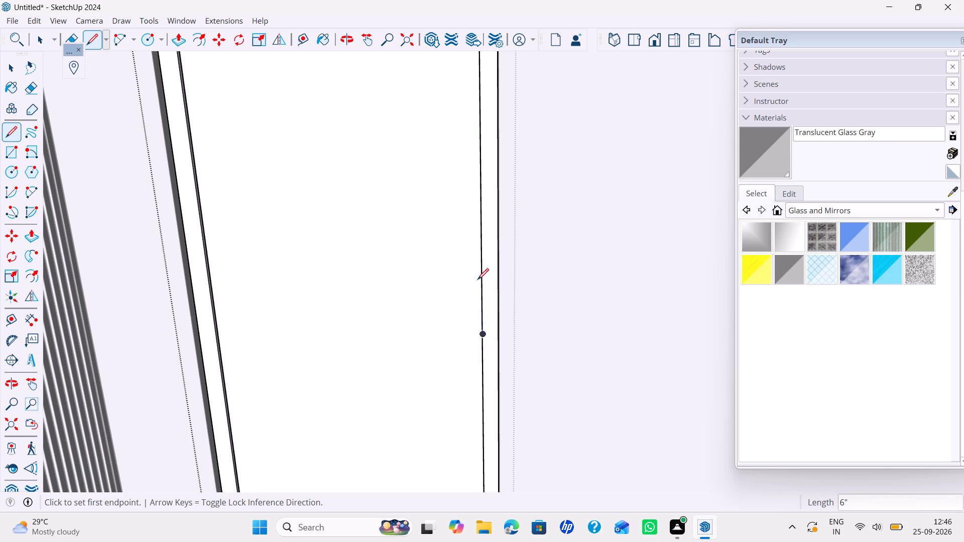
Draw a horizontal line about 1 15/16" long across the frame's width from the lower end of the 6" line.
{"action": "left_click", "coordinate": [484, 340]}
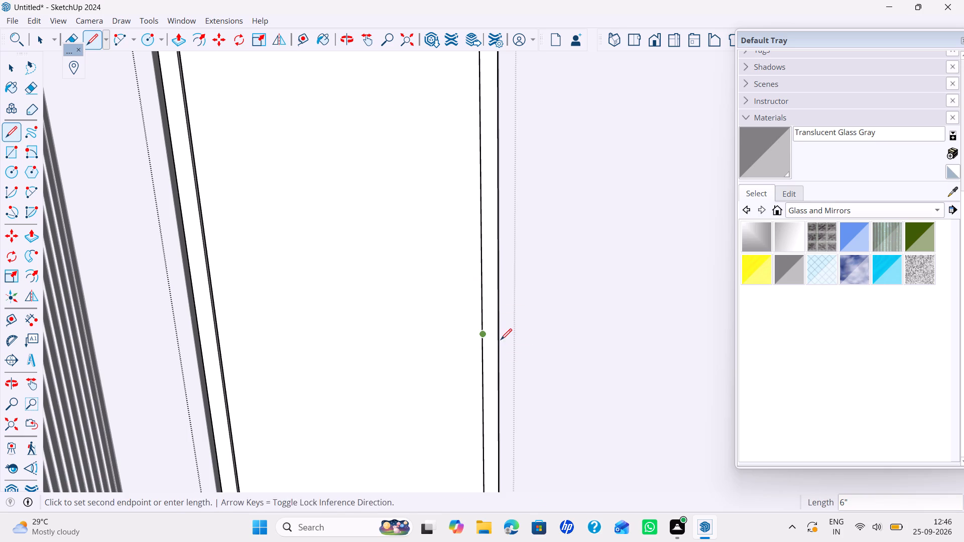
{"action": "scroll", "coordinate": [503, 340], "scroll_direction": "up", "scroll_amount": 3}
{"action": "scroll", "coordinate": [465, 314], "scroll_direction": "up", "scroll_amount": 3}
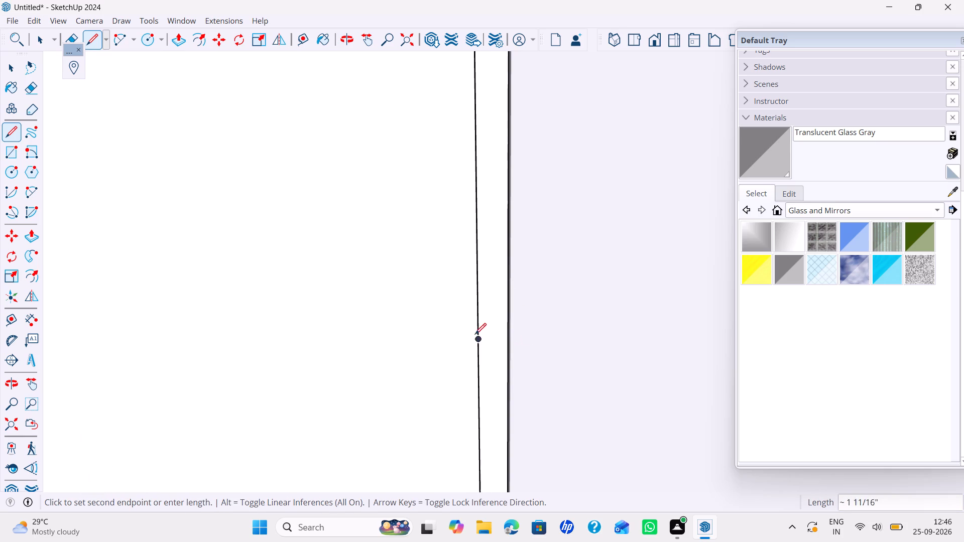
{"action": "scroll", "coordinate": [504, 338], "scroll_direction": "up", "scroll_amount": 1}
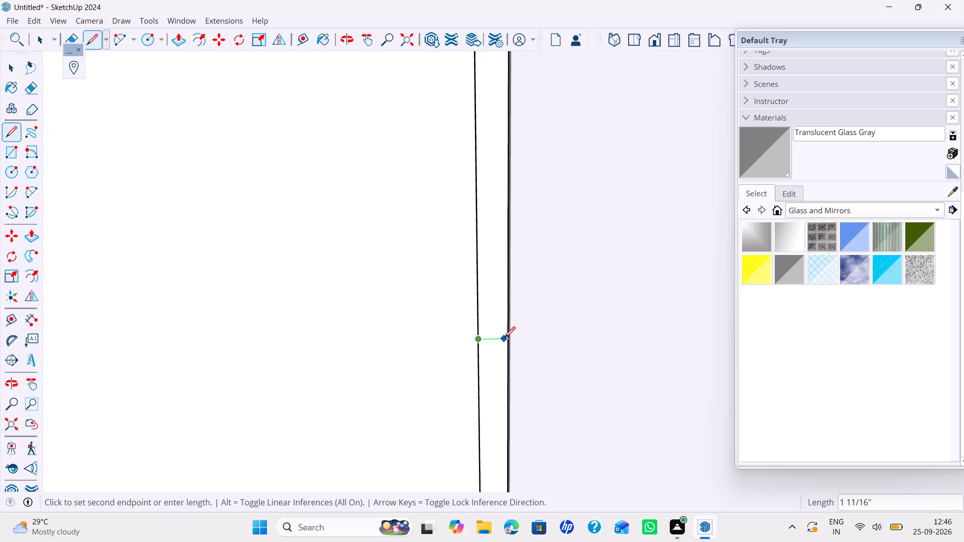
{"action": "left_click", "coordinate": [507, 338]}
{"action": "key", "text": "space"}
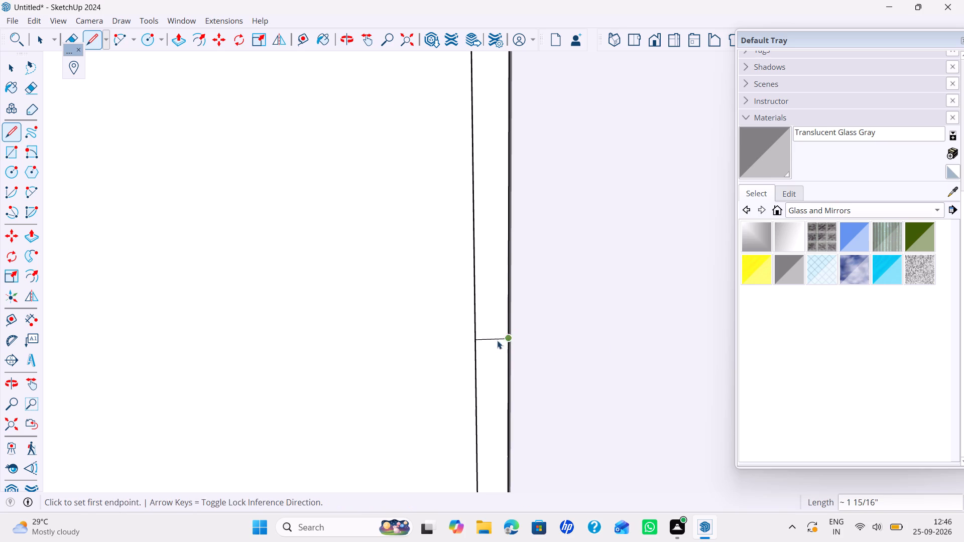
Draw a circle of 1" radius centred on the midpoint of the short line across the door frame.
{"action": "key", "text": "c"}
{"action": "left_click", "coordinate": [495, 341]}
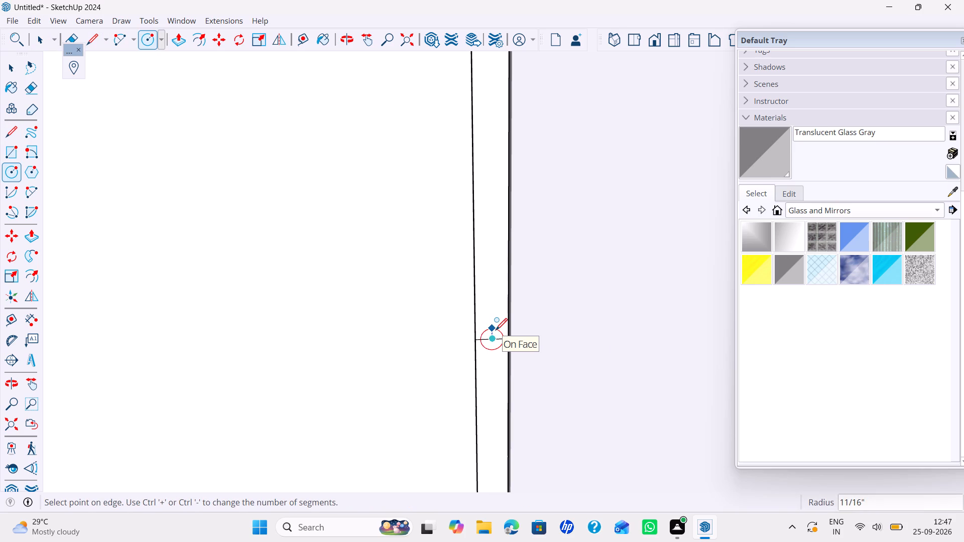
{"action": "type", "text": "1\""}
{"action": "key", "text": "Return"}
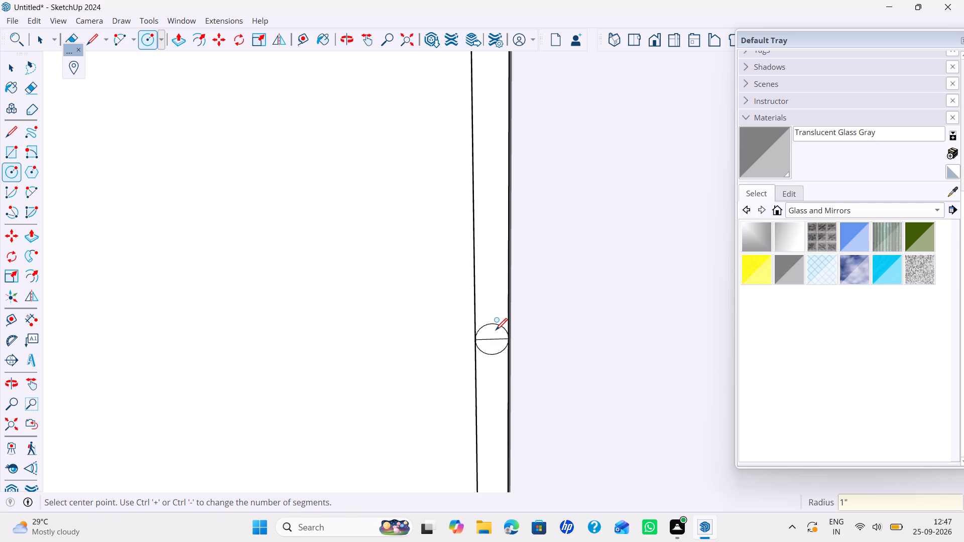
Replace the last circle with one of 0.5" radius centred on the midpoint of the line across the door frame.
{"action": "key", "text": "ctrl+z"}
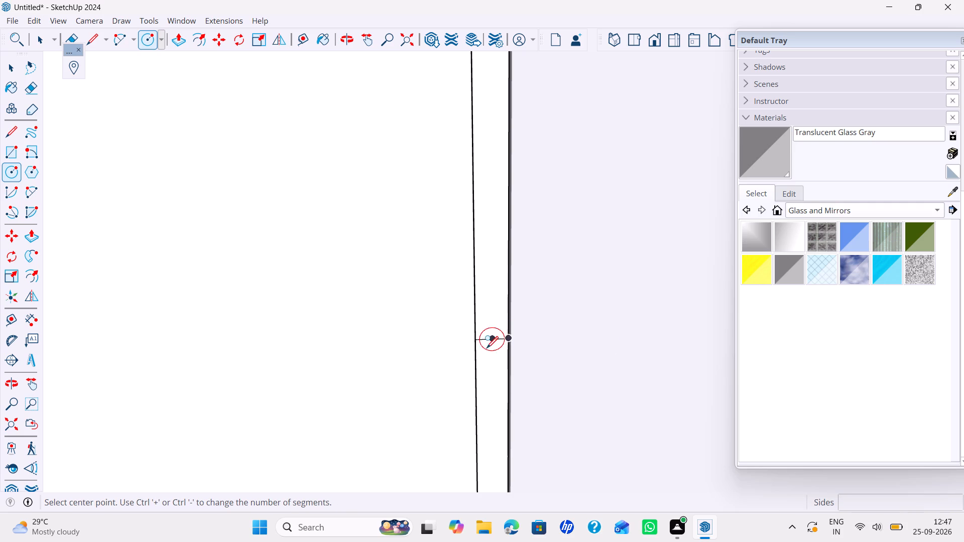
{"action": "left_click", "coordinate": [492, 338]}
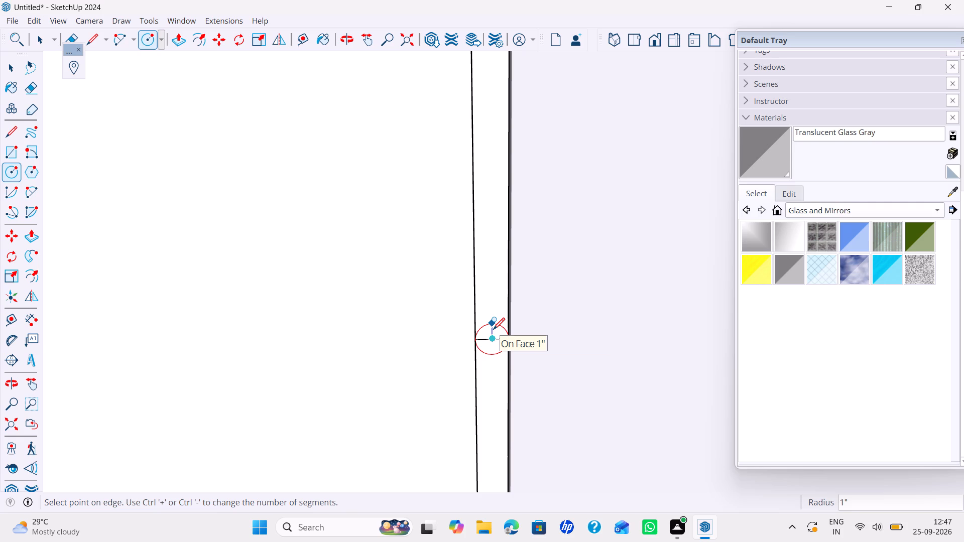
{"action": "type", "text": "0.5"}
{"action": "key", "text": "shift+quotedbl"}
{"action": "key", "text": "Return"}
{"action": "key", "text": "space"}
Erase the short line across the door frame, both inside the circle and on either side of it.
{"action": "key", "text": "e"}
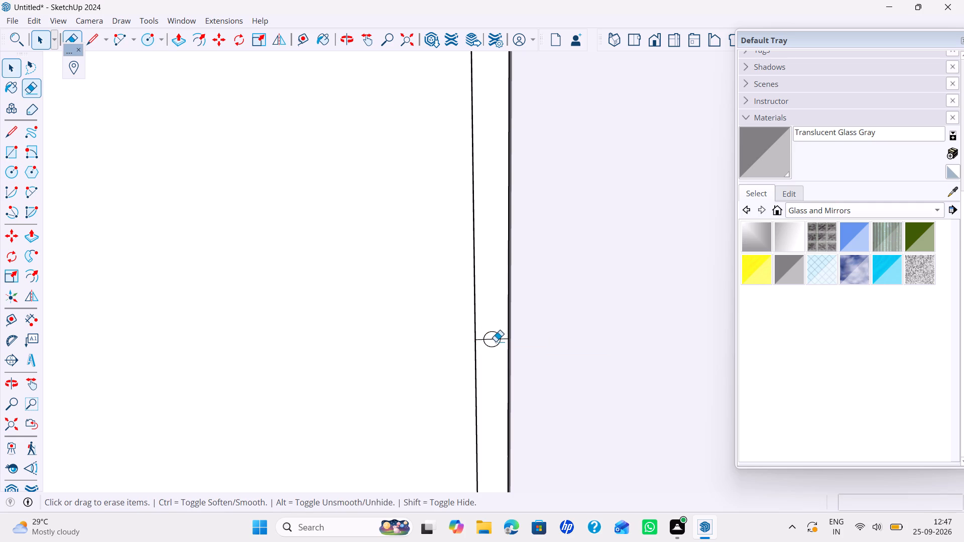
{"action": "scroll", "coordinate": [491, 337], "scroll_direction": "up", "scroll_amount": 2}
{"action": "left_click", "coordinate": [491, 339]}
{"action": "left_click", "coordinate": [507, 337]}
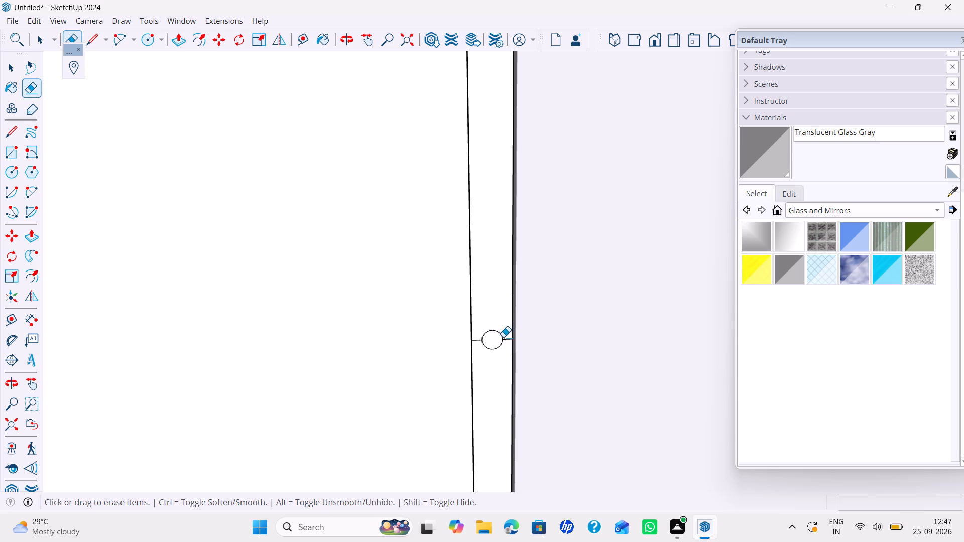
{"action": "left_click", "coordinate": [509, 339]}
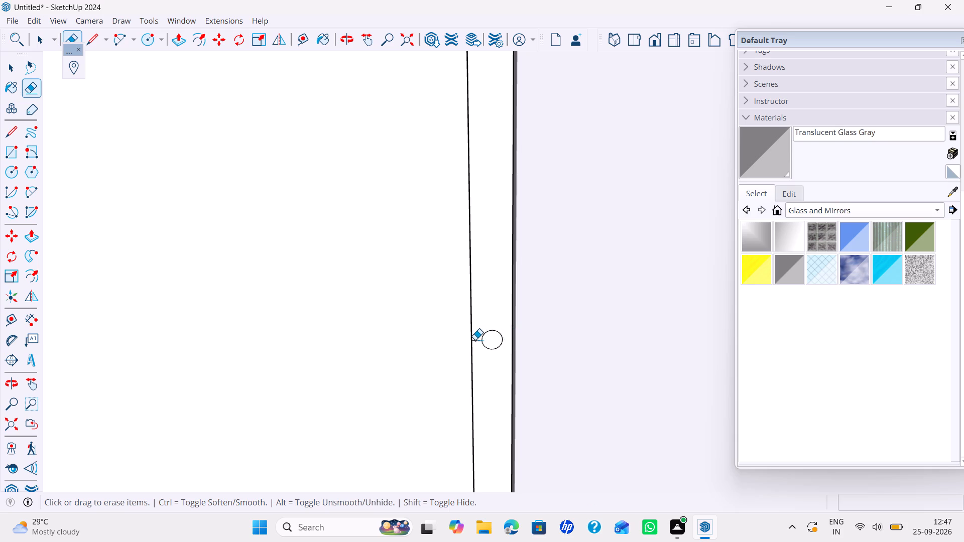
{"action": "left_click", "coordinate": [475, 340]}
{"action": "key", "text": "space"}
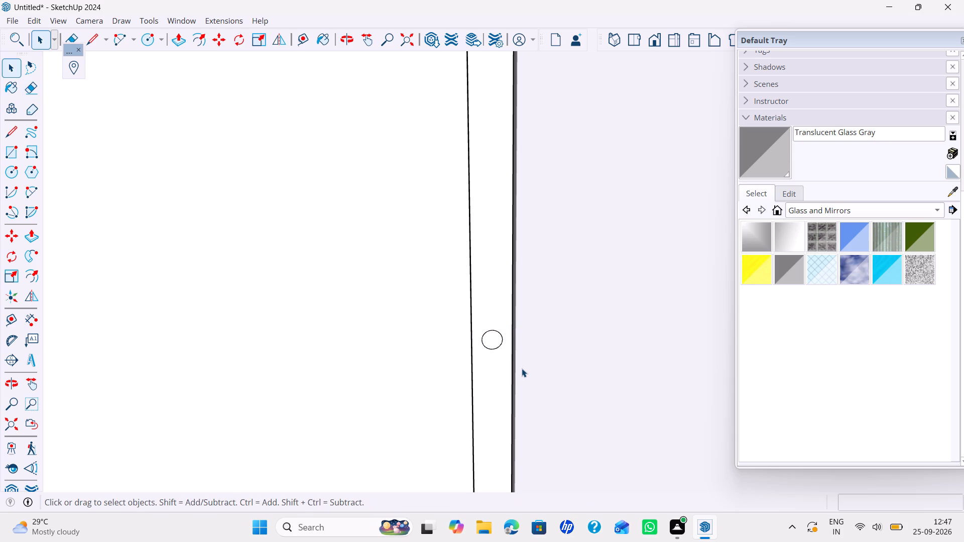
Offset the circle on the door frame inward by about 5/16".
{"action": "key", "text": "c"}
{"action": "scroll", "coordinate": [519, 366], "scroll_direction": "up", "scroll_amount": 2}
{"action": "key", "text": "space"}
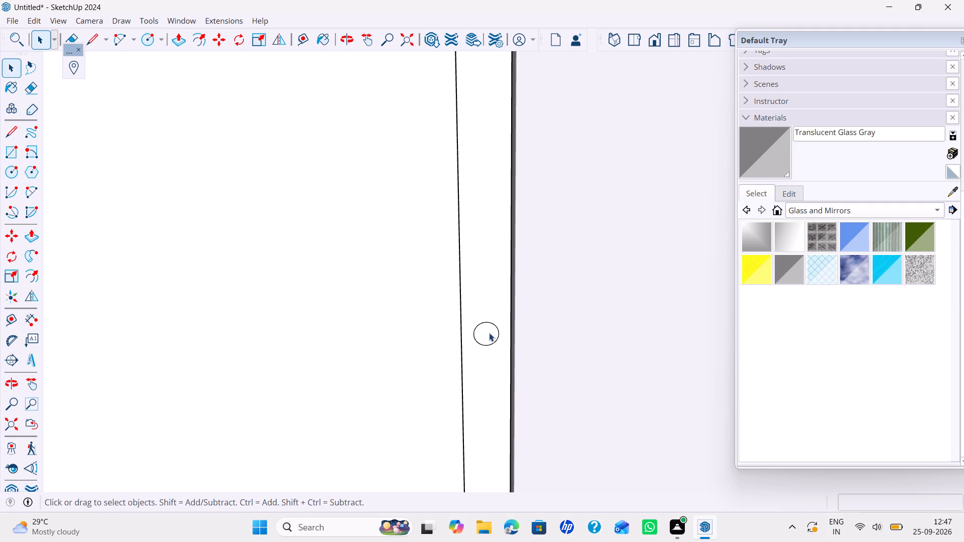
{"action": "key", "text": "f"}
{"action": "scroll", "coordinate": [489, 329], "scroll_direction": "up", "scroll_amount": 3}
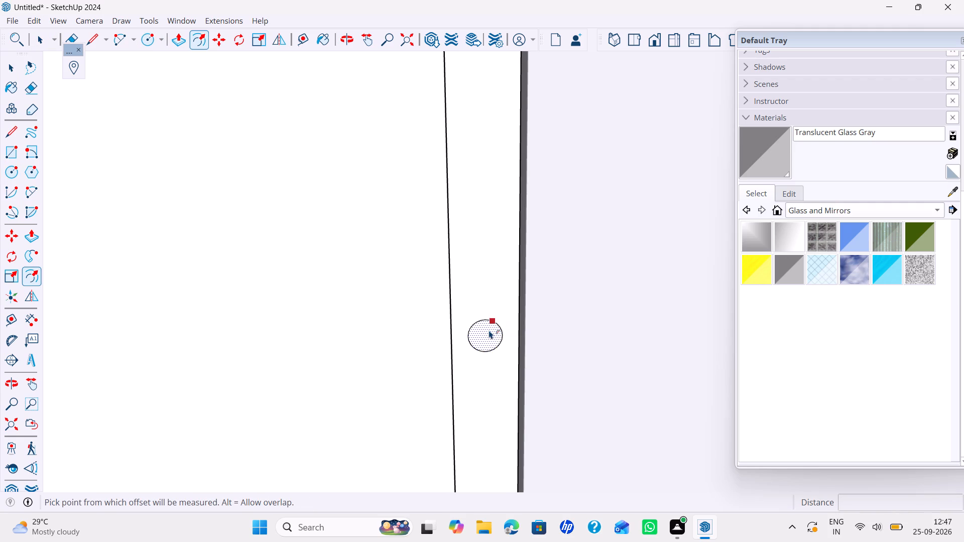
{"action": "left_click", "coordinate": [489, 330]}
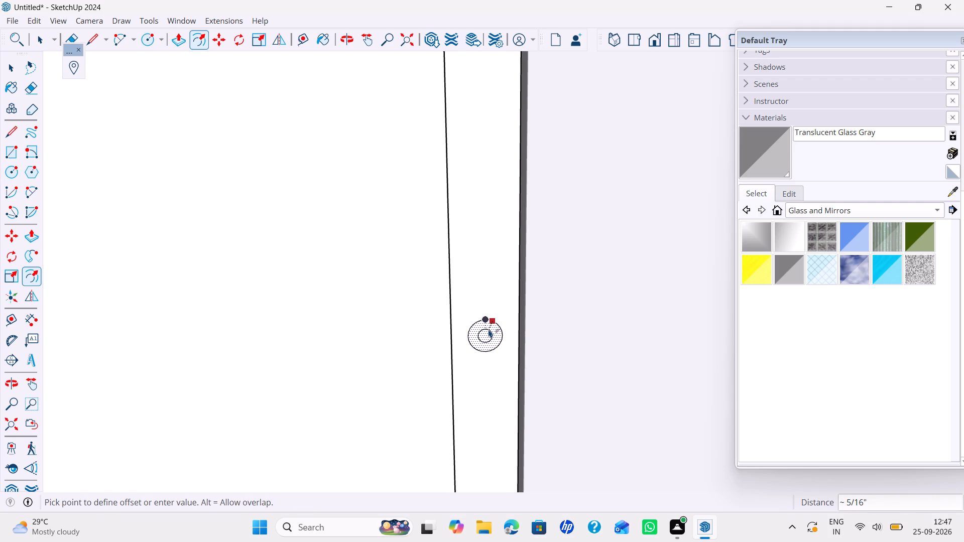
{"action": "left_click", "coordinate": [489, 329]}
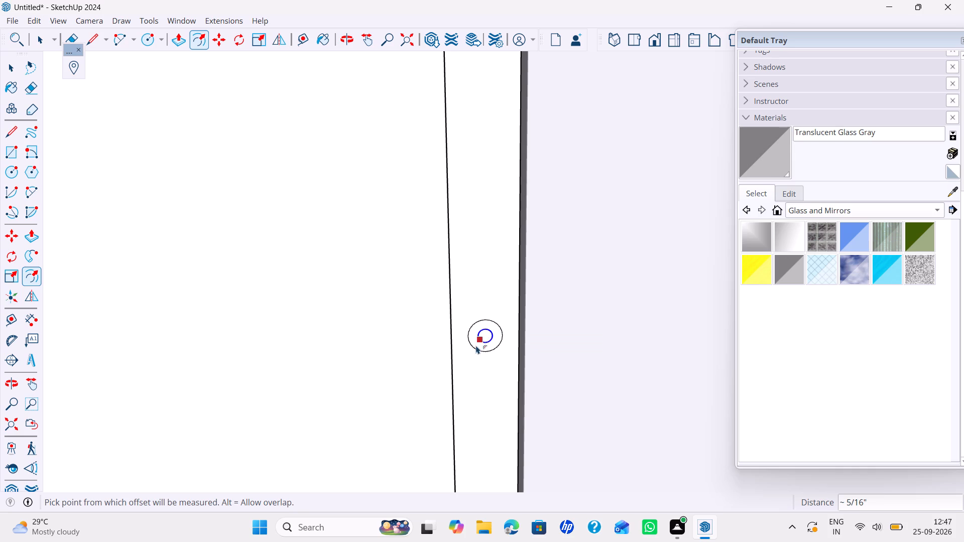
Extrude the inner circle and the surrounding ring 1" out from the door frame.
{"action": "key", "text": "p"}
{"action": "key", "text": "space"}
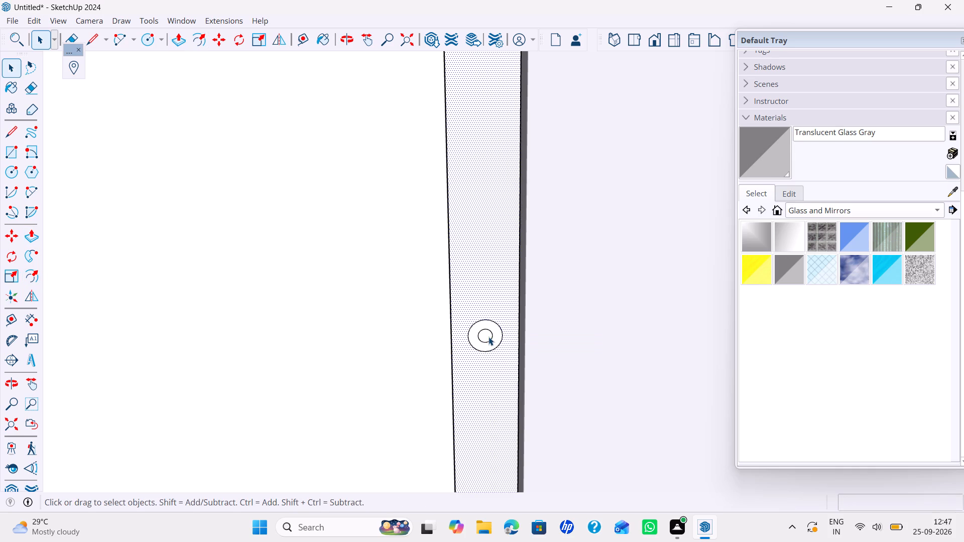
{"action": "left_click", "coordinate": [489, 337]}
{"action": "key", "text": "p"}
{"action": "left_click", "coordinate": [488, 337]}
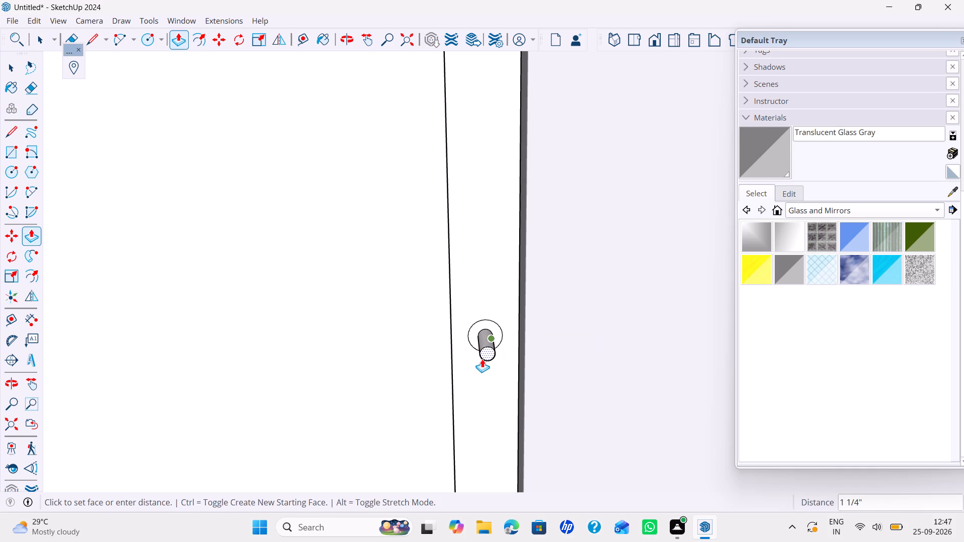
{"action": "type", "text": "1\""}
{"action": "key", "text": "Return"}
{"action": "double_click", "coordinate": [493, 324]}
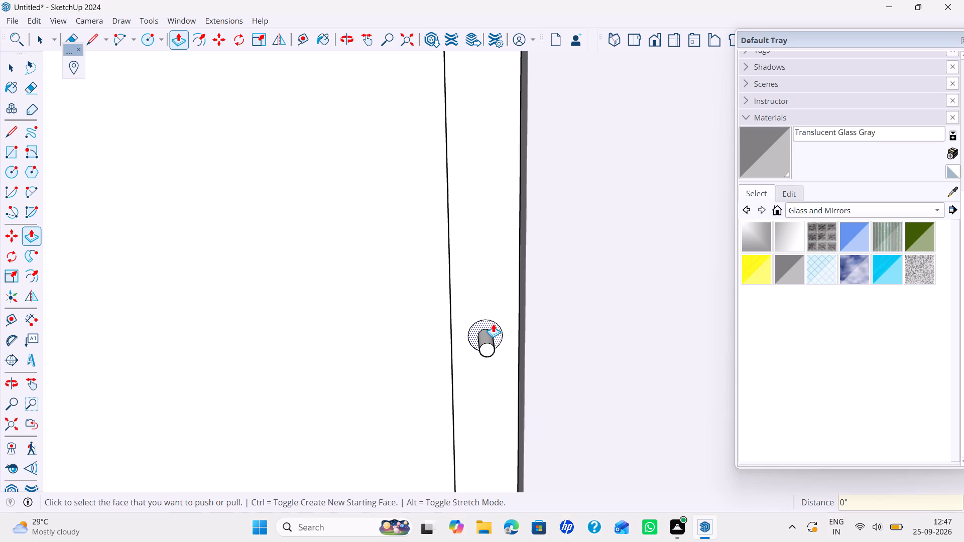
Push the outer ring's front face back toward the door frame by 0.5", plus a further 0.3".
{"action": "scroll", "coordinate": [493, 358], "scroll_direction": "up", "scroll_amount": 1}
{"action": "middle_click_drag", "start_coordinate": [469, 344], "coordinate": [550, 390]}
{"action": "scroll", "coordinate": [462, 351], "scroll_direction": "up", "scroll_amount": 3}
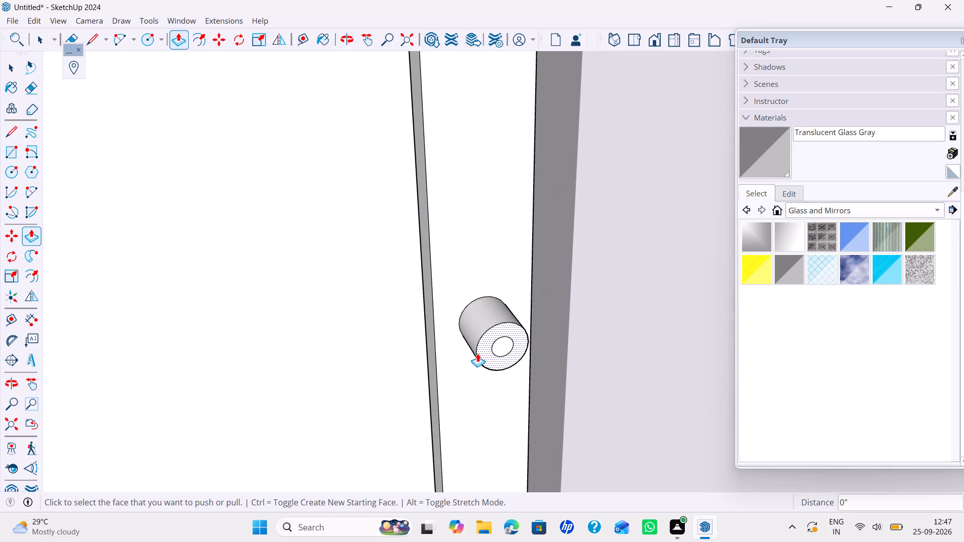
{"action": "left_click", "coordinate": [481, 353]}
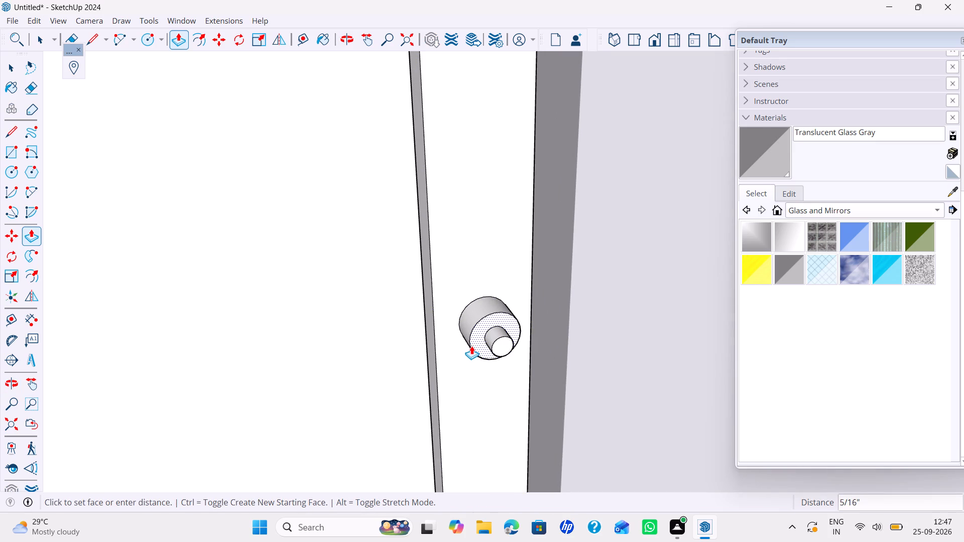
{"action": "type", "text": "0.5\""}
{"action": "key", "text": "Return"}
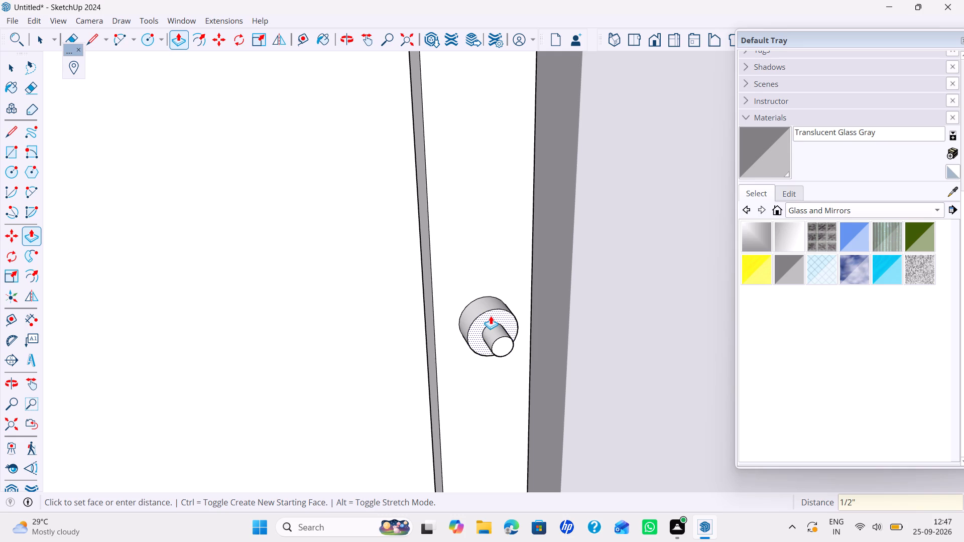
{"action": "left_click", "coordinate": [491, 316]}
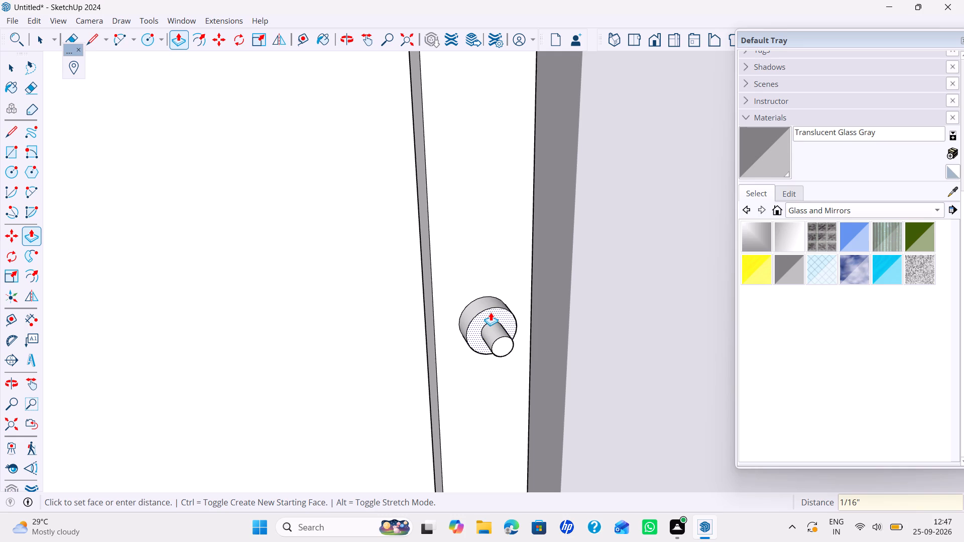
{"action": "key", "text": "0"}
{"action": "key", "text": "period"}
{"action": "type", "text": "3\""}
{"action": "key", "text": "Return"}
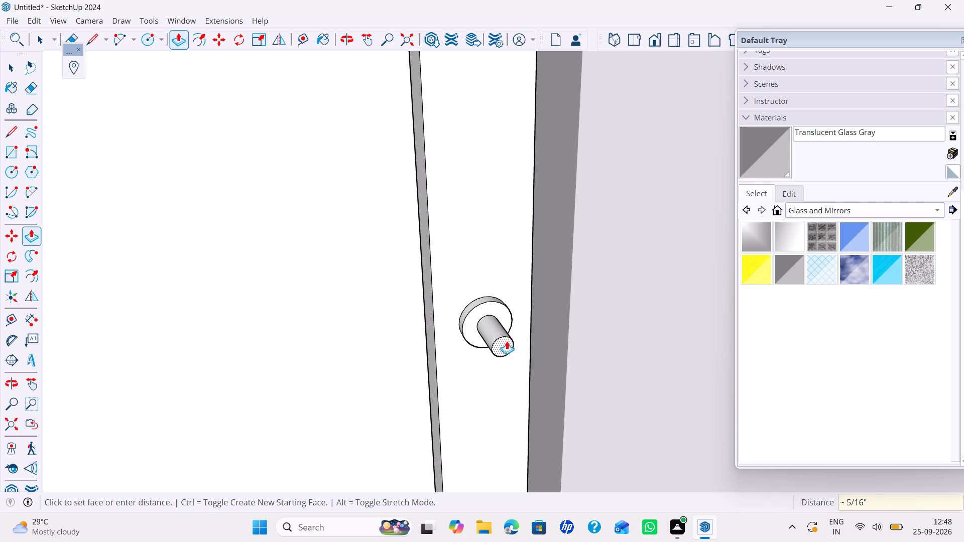
Shorten the central pin by pushing it flush with the ring's face and extruding it back out 0.2".
{"action": "left_click", "coordinate": [504, 341]}
{"action": "left_click", "coordinate": [477, 321]}
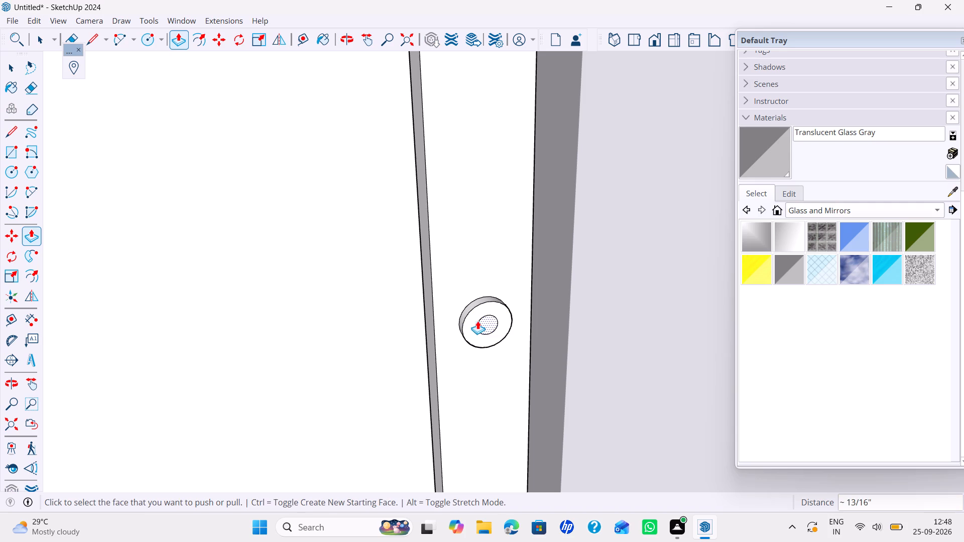
{"action": "left_click", "coordinate": [487, 324]}
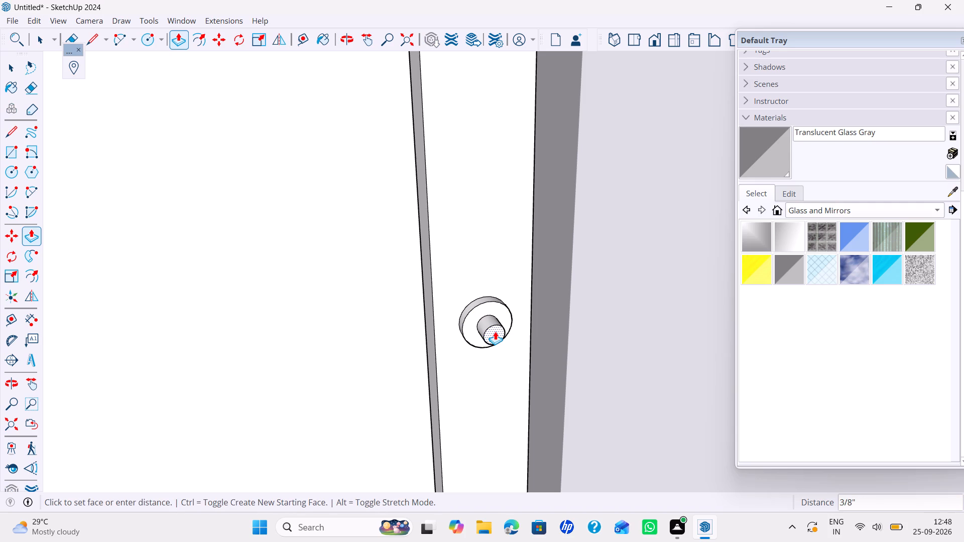
{"action": "type", "text": "0."}
{"action": "type", "text": "2\""}
{"action": "key", "text": "Return"}
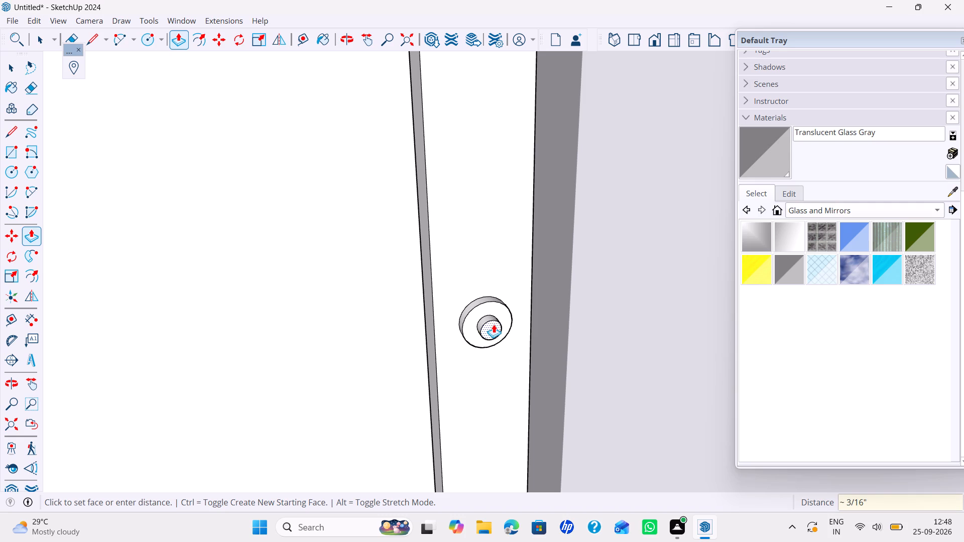
{"action": "key", "text": "space"}
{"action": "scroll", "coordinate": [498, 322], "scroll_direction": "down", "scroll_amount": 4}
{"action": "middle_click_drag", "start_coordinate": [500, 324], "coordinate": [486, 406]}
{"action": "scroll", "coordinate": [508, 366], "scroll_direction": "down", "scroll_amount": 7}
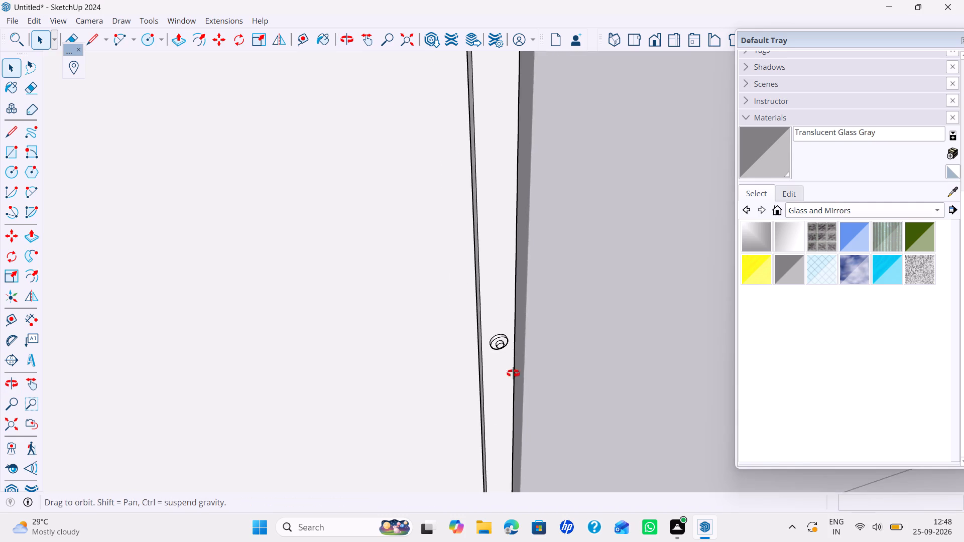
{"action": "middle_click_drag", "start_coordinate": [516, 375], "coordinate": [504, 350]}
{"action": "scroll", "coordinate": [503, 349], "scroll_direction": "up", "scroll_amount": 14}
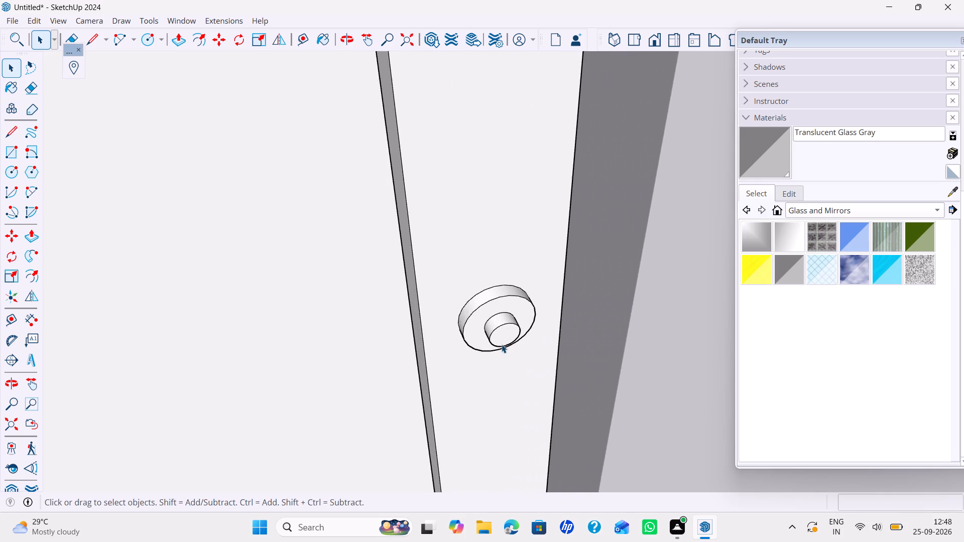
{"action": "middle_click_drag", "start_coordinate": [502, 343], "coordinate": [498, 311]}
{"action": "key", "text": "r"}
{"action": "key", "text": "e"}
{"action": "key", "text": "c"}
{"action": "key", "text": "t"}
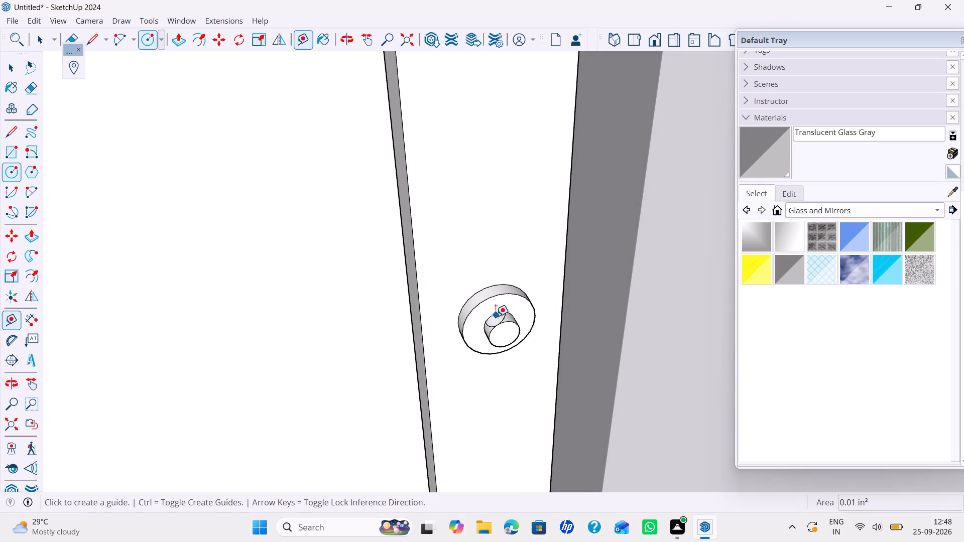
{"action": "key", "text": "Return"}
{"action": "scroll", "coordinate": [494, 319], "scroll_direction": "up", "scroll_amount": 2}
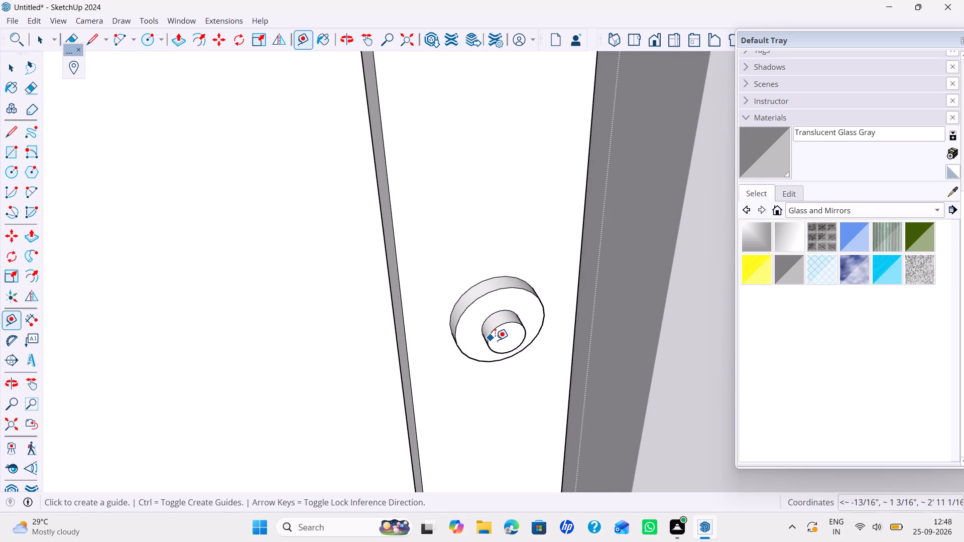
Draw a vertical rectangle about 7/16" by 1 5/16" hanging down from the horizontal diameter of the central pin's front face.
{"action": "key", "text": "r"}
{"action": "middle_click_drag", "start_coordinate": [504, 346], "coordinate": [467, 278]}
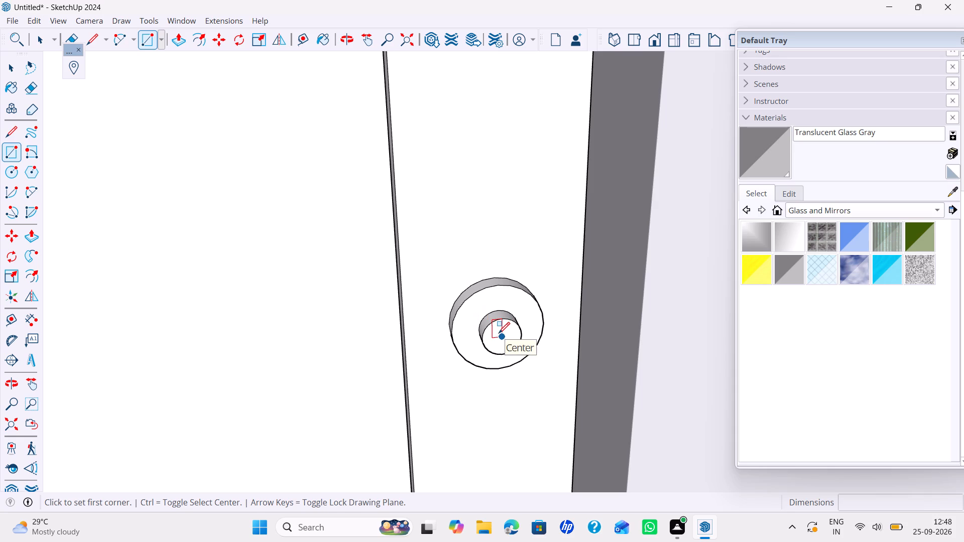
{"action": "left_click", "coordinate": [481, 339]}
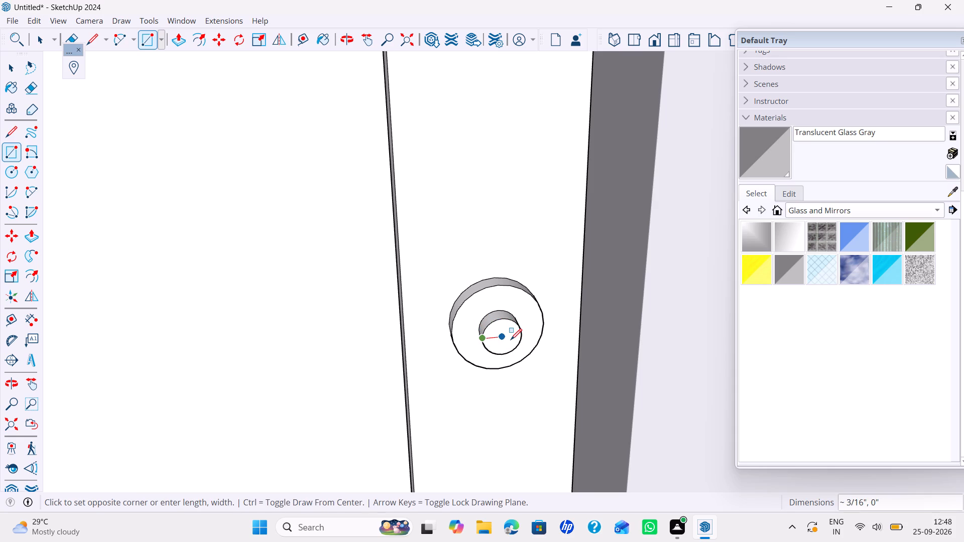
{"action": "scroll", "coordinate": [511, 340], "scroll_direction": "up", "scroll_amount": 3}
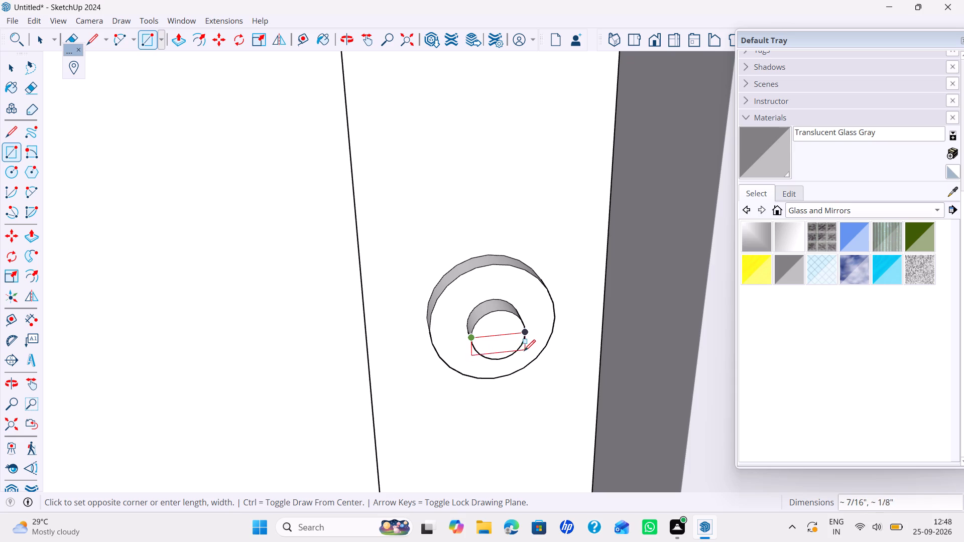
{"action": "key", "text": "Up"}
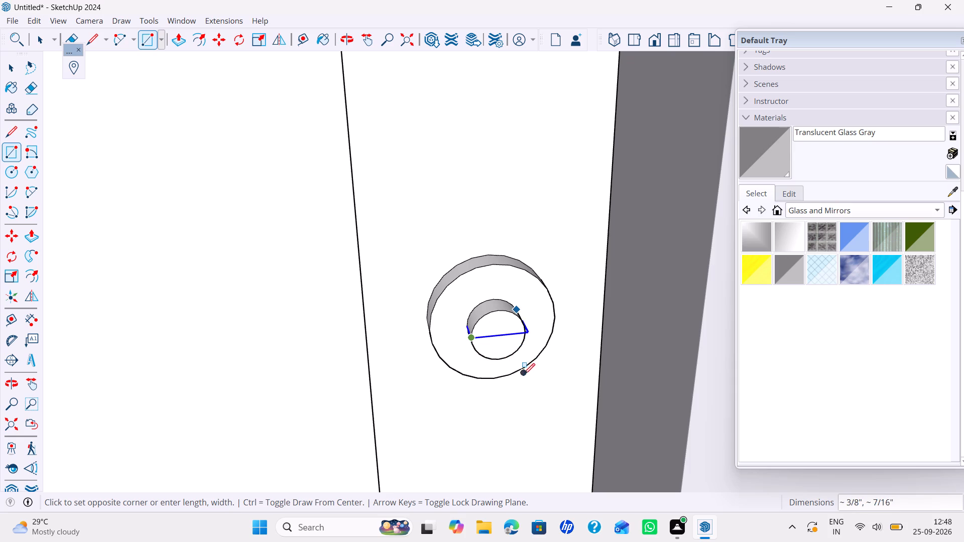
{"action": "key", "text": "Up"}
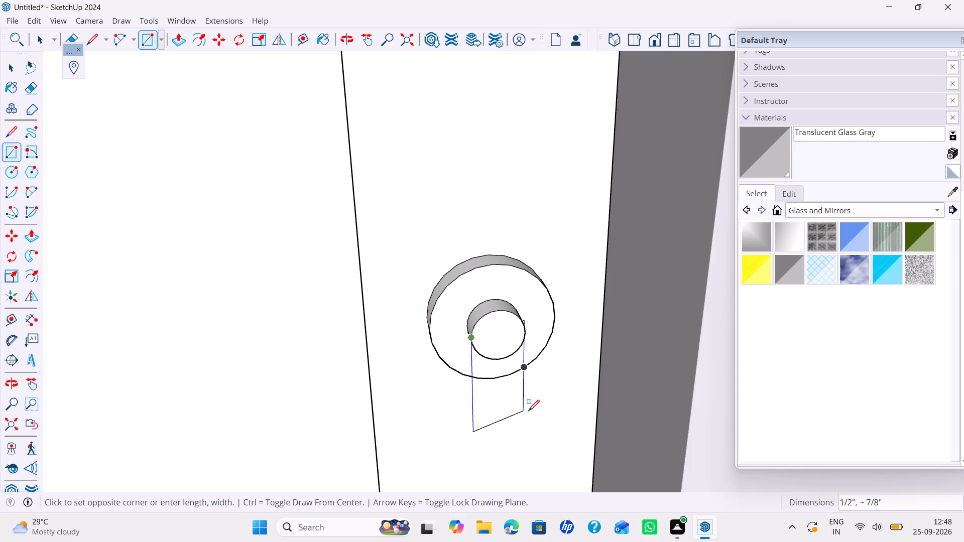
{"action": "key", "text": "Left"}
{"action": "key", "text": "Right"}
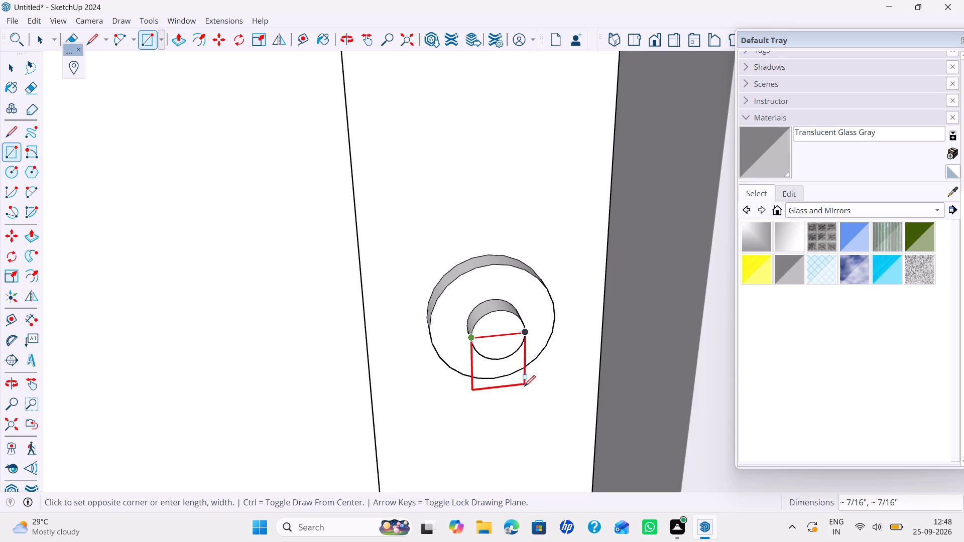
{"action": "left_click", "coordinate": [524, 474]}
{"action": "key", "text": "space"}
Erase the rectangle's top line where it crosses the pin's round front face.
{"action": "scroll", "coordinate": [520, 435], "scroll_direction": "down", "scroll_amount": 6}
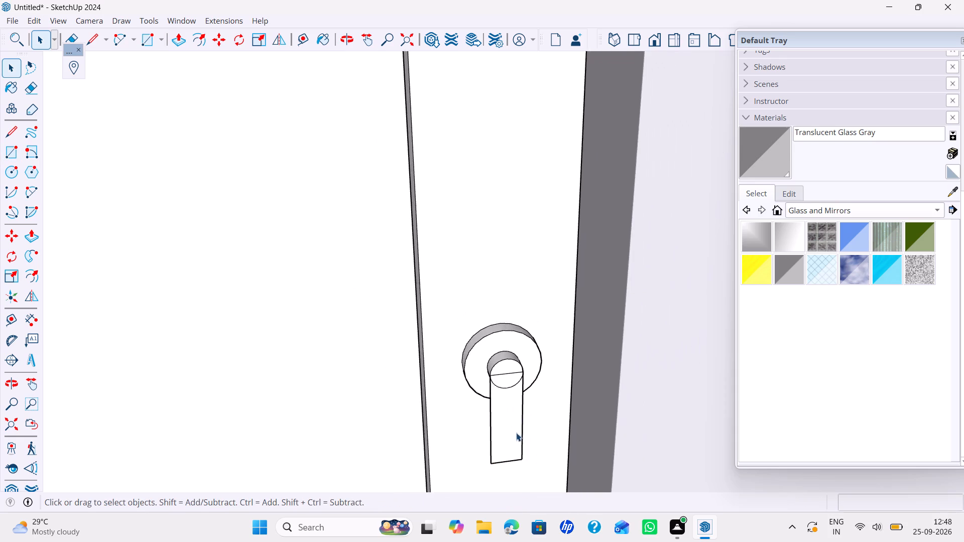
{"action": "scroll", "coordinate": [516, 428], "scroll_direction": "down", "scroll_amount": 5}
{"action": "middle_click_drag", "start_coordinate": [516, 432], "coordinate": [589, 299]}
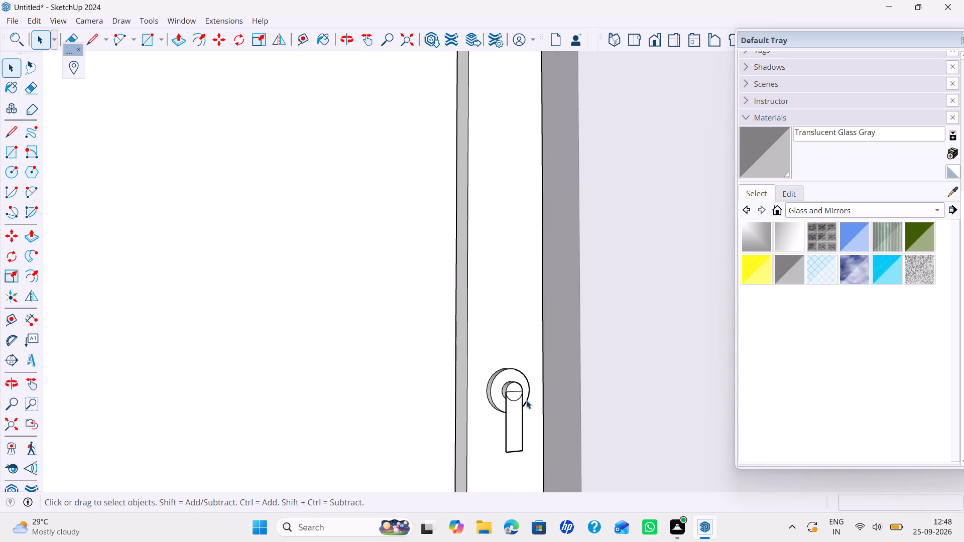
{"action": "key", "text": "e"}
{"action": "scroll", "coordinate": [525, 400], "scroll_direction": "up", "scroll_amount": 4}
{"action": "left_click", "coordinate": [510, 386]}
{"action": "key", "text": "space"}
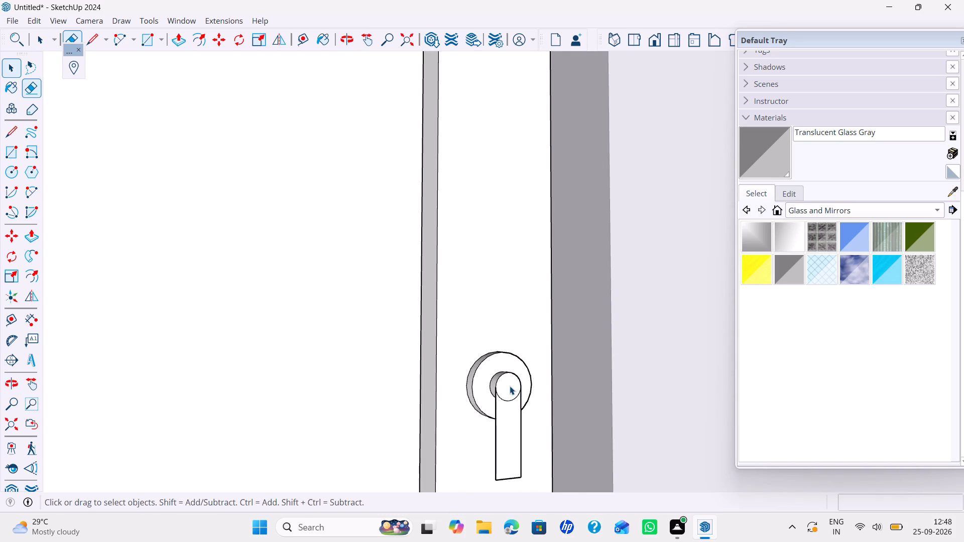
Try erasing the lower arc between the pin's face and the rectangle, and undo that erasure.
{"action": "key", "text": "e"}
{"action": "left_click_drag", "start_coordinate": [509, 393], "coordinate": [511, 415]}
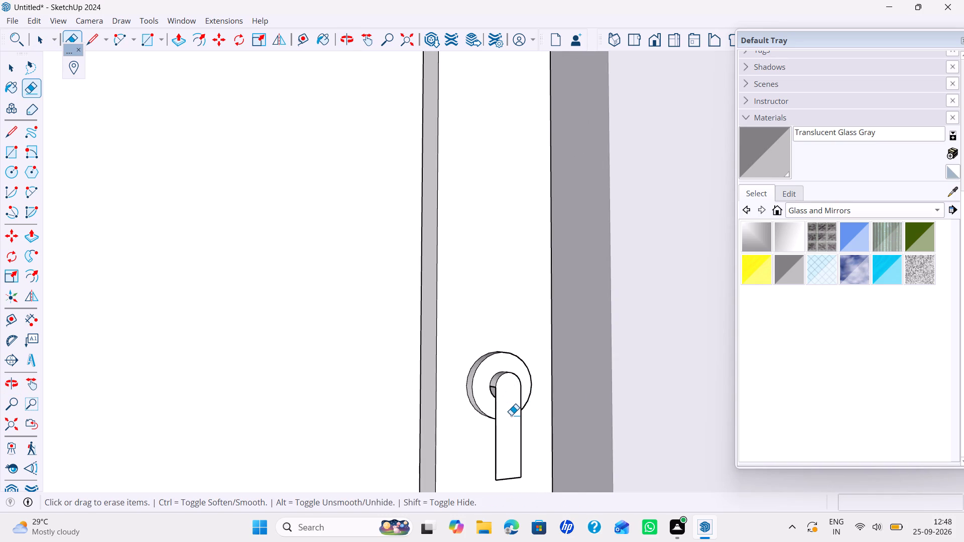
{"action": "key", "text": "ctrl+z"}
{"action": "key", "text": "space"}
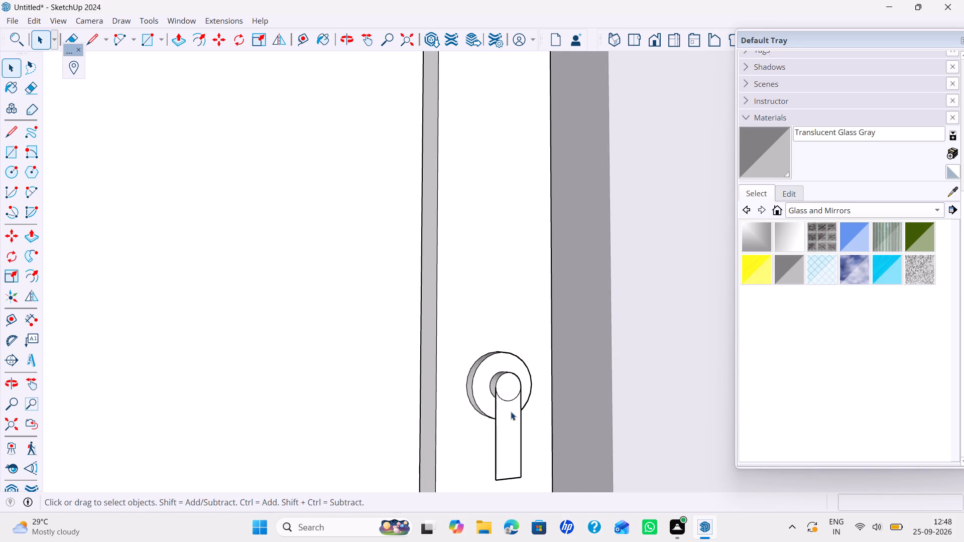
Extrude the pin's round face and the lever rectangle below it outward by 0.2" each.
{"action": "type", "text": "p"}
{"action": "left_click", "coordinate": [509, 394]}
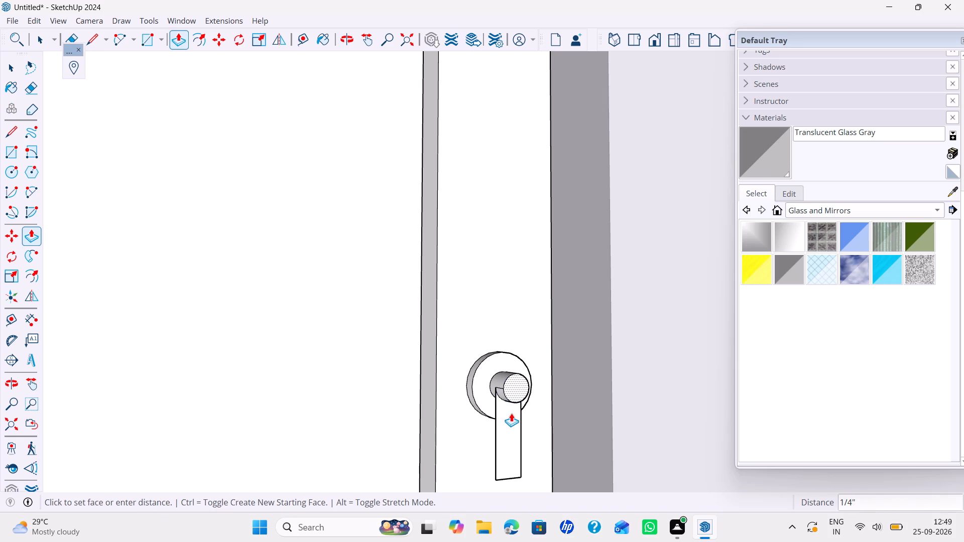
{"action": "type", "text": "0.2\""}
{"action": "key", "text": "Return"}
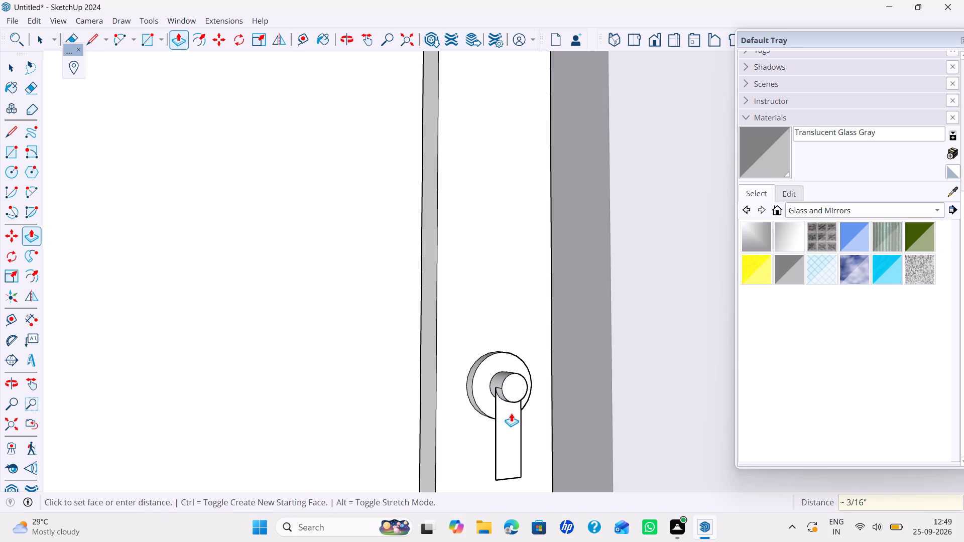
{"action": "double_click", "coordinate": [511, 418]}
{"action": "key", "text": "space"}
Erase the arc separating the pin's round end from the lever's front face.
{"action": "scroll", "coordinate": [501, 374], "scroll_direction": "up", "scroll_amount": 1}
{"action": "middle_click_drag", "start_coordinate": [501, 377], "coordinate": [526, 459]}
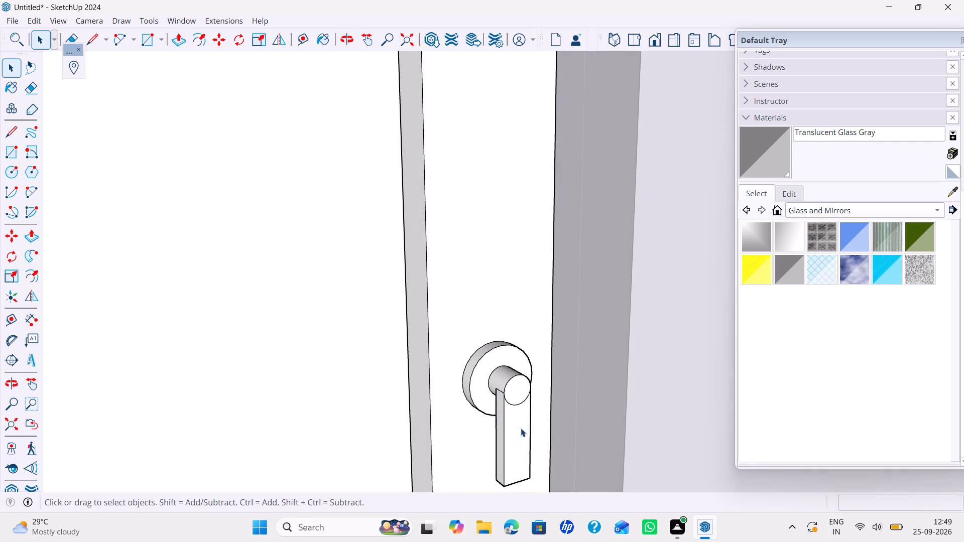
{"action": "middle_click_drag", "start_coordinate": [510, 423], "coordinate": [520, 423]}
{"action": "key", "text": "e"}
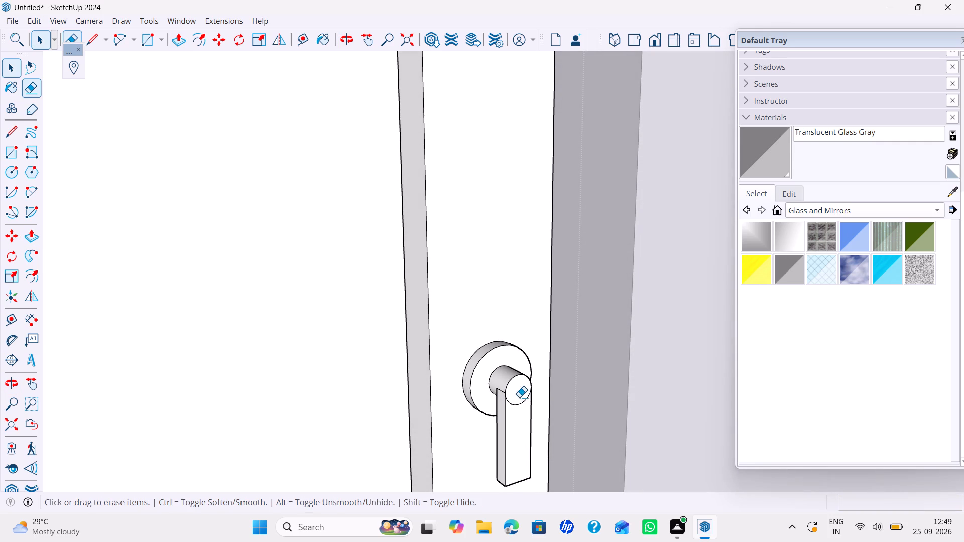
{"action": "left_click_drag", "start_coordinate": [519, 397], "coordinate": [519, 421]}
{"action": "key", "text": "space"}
Examine the lever handle on the door close up and from across the living room, leaving the door group's editing mode.
{"action": "scroll", "coordinate": [516, 401], "scroll_direction": "down", "scroll_amount": 3}
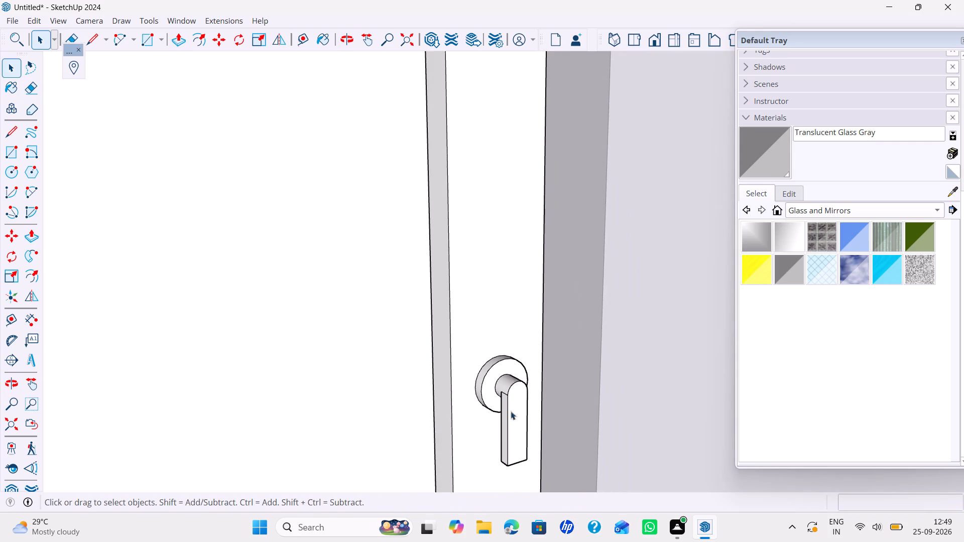
{"action": "middle_click_drag", "start_coordinate": [508, 414], "coordinate": [473, 443]}
{"action": "scroll", "coordinate": [475, 441], "scroll_direction": "down", "scroll_amount": 8}
{"action": "scroll", "coordinate": [478, 437], "scroll_direction": "down", "scroll_amount": 20}
{"action": "scroll", "coordinate": [478, 437], "scroll_direction": "down", "scroll_amount": 3}
{"action": "middle_click_drag", "start_coordinate": [479, 450], "coordinate": [467, 447]}
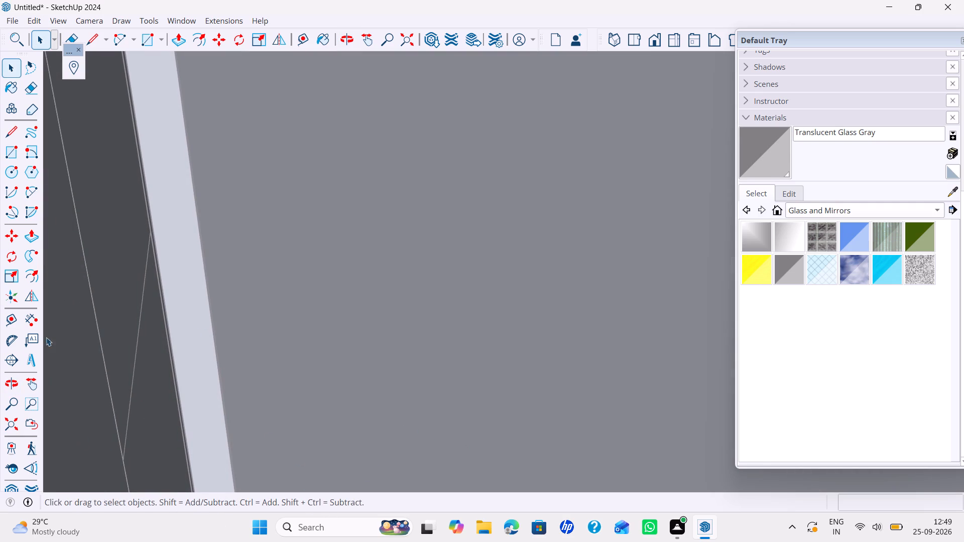
{"action": "left_click", "coordinate": [39, 421]}
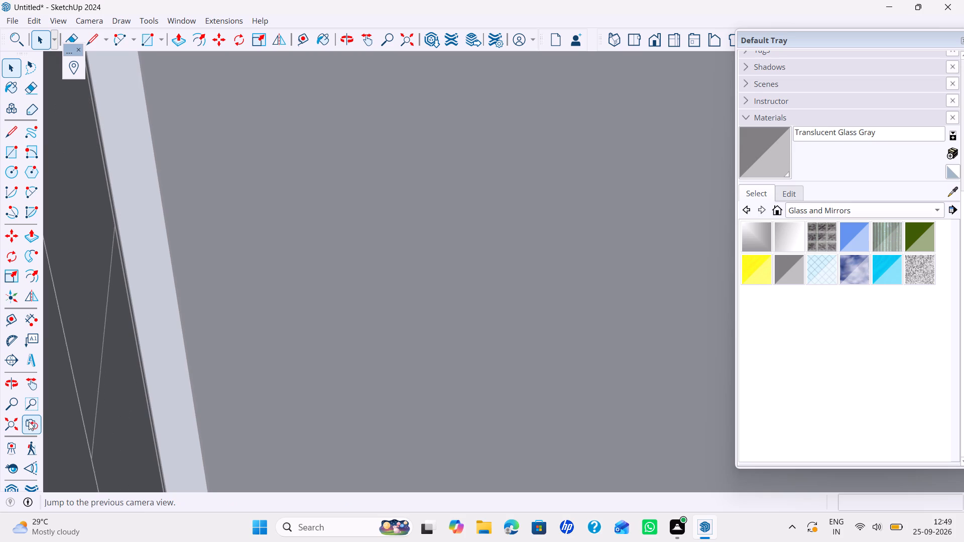
{"action": "left_click", "coordinate": [28, 422]}
{"action": "middle_click_drag", "start_coordinate": [311, 231], "coordinate": [247, 426]}
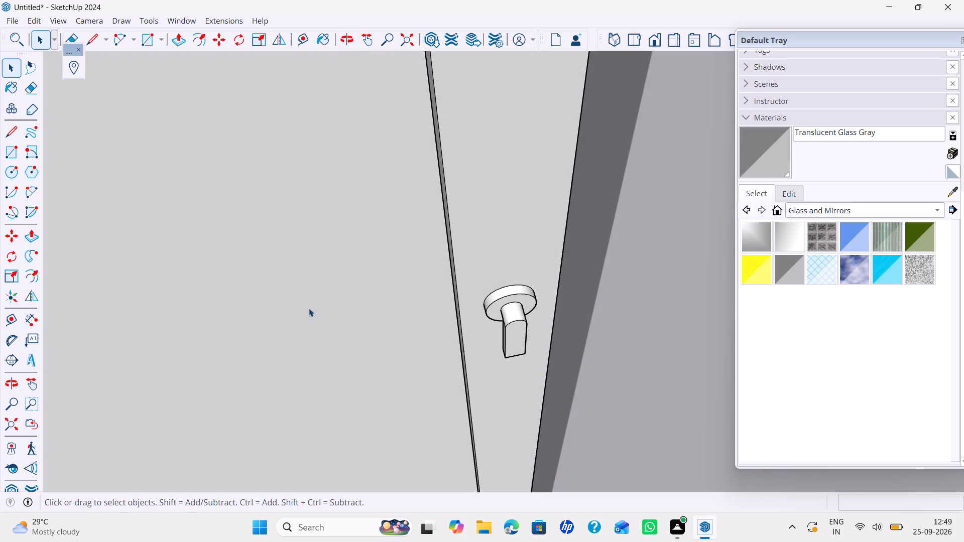
{"action": "scroll", "coordinate": [328, 268], "scroll_direction": "down", "scroll_amount": 5}
{"action": "middle_click_drag", "start_coordinate": [329, 261], "coordinate": [329, 347]}
{"action": "scroll", "coordinate": [336, 308], "scroll_direction": "down", "scroll_amount": 14}
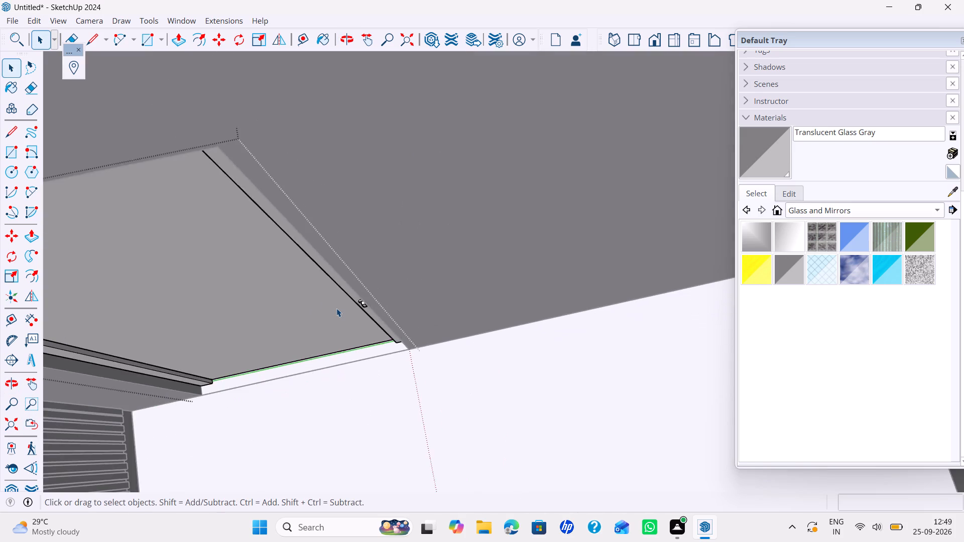
{"action": "scroll", "coordinate": [336, 308], "scroll_direction": "down", "scroll_amount": 5}
{"action": "middle_click_drag", "start_coordinate": [337, 308], "coordinate": [462, 304], "text": "shift"}
{"action": "middle_click_drag", "start_coordinate": [401, 345], "coordinate": [242, 279]}
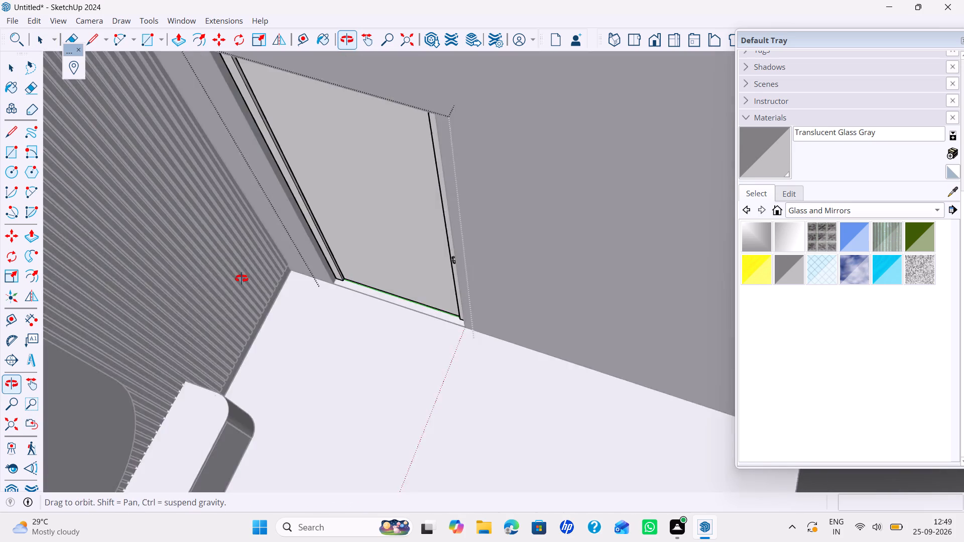
{"action": "middle_click_drag", "start_coordinate": [242, 279], "coordinate": [271, 245]}
{"action": "middle_click_drag", "start_coordinate": [395, 279], "coordinate": [400, 380], "text": "shift"}
{"action": "middle_click_drag", "start_coordinate": [414, 364], "coordinate": [475, 298]}
{"action": "scroll", "coordinate": [478, 301], "scroll_direction": "up", "scroll_amount": 4}
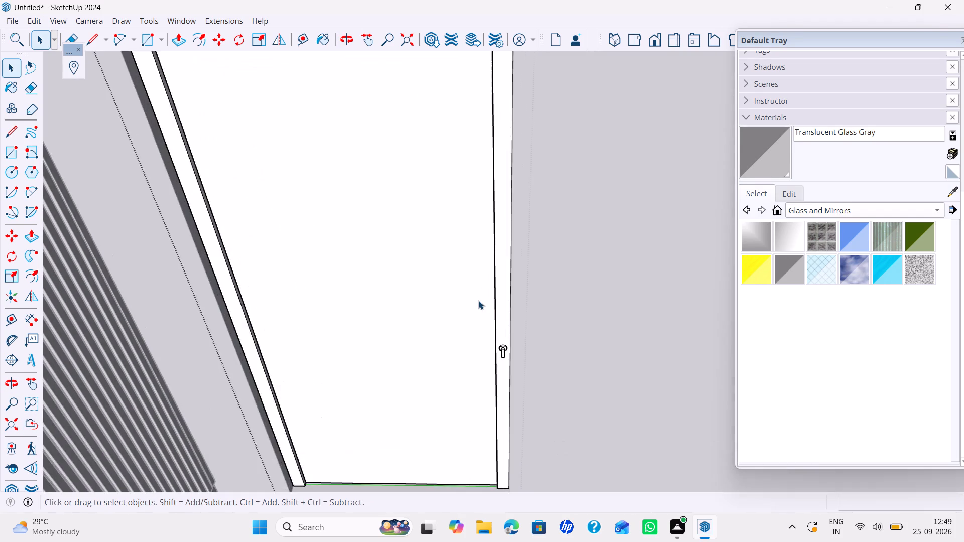
{"action": "scroll", "coordinate": [485, 322], "scroll_direction": "down", "scroll_amount": 5}
{"action": "middle_click_drag", "start_coordinate": [485, 336], "coordinate": [472, 360]}
{"action": "middle_click_drag", "start_coordinate": [475, 341], "coordinate": [486, 289]}
{"action": "scroll", "coordinate": [487, 289], "scroll_direction": "down", "scroll_amount": 7}
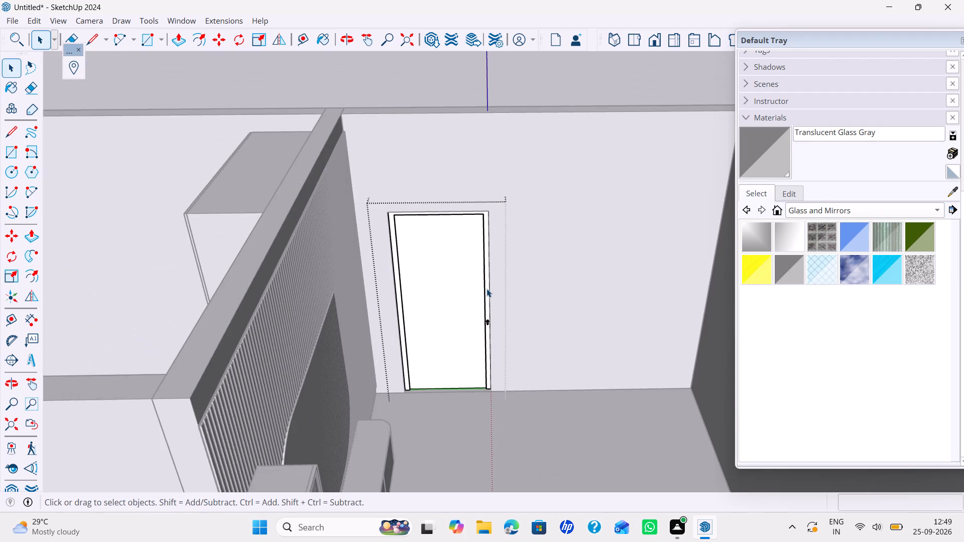
{"action": "scroll", "coordinate": [487, 334], "scroll_direction": "up", "scroll_amount": 3}
{"action": "scroll", "coordinate": [487, 335], "scroll_direction": "down", "scroll_amount": 4}
{"action": "middle_click_drag", "start_coordinate": [487, 335], "coordinate": [480, 379], "text": "shift"}
{"action": "middle_click_drag", "start_coordinate": [478, 371], "coordinate": [470, 332]}
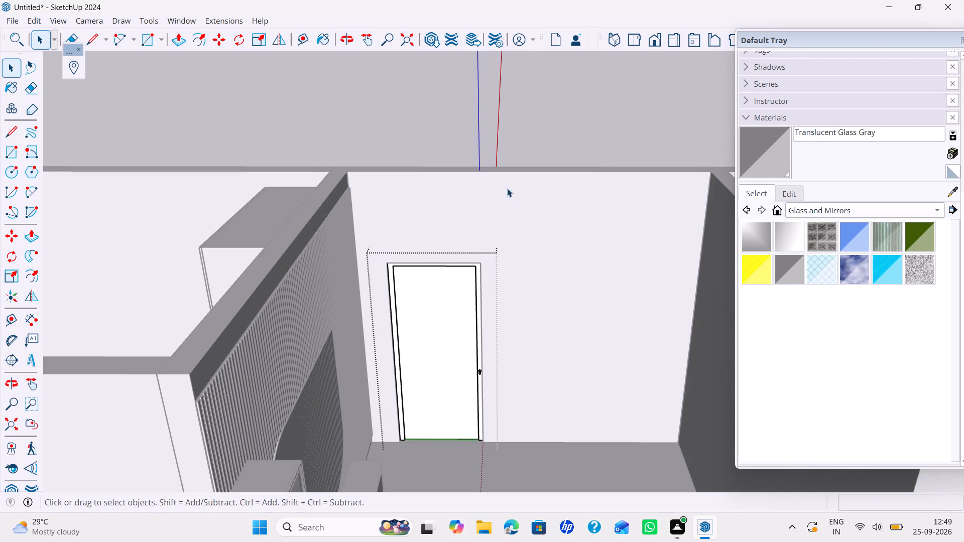
{"action": "left_click", "coordinate": [529, 125]}
Reopen the door frame group for editing and select the curved side of the handle's central pin.
{"action": "scroll", "coordinate": [484, 367], "scroll_direction": "up", "scroll_amount": 3}
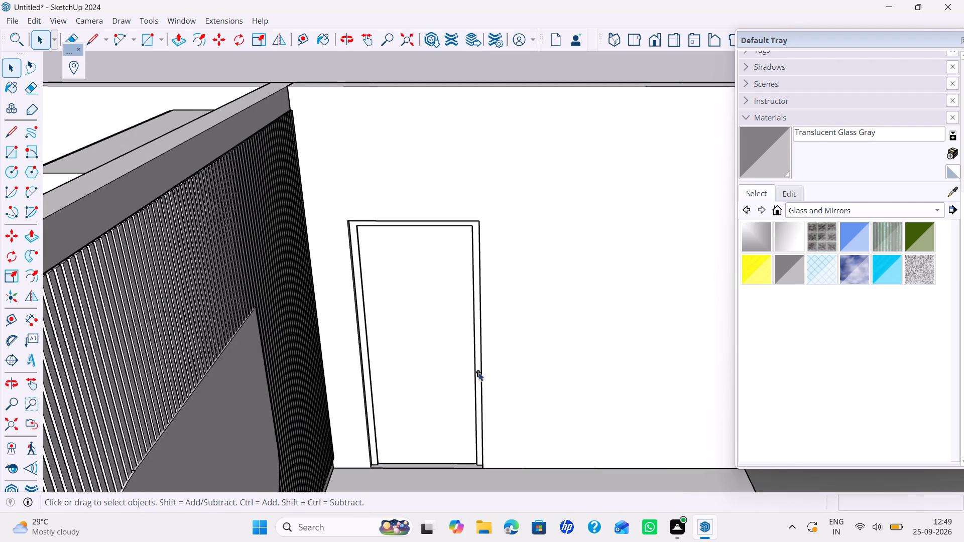
{"action": "scroll", "coordinate": [476, 374], "scroll_direction": "up", "scroll_amount": 17}
{"action": "left_click", "coordinate": [484, 361]}
{"action": "scroll", "coordinate": [484, 360], "scroll_direction": "up", "scroll_amount": 5}
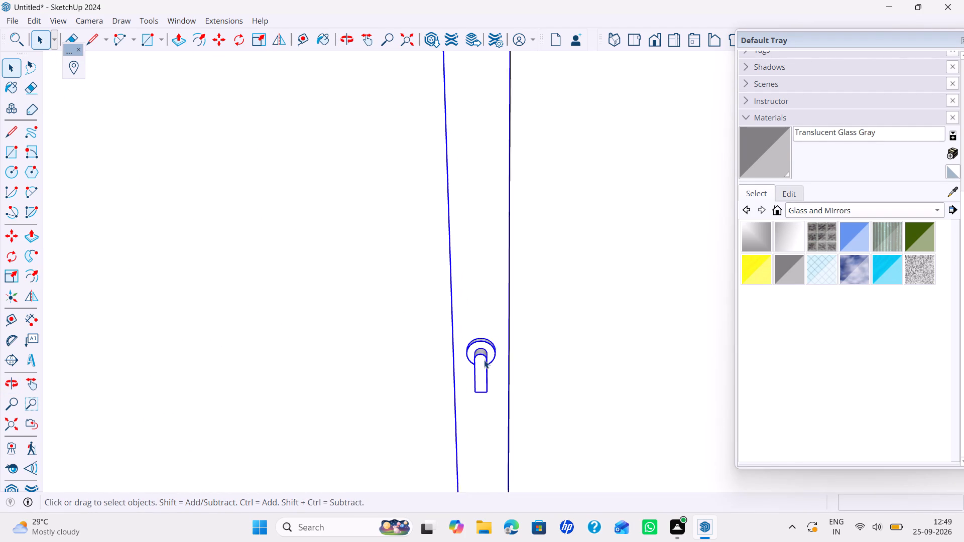
{"action": "scroll", "coordinate": [484, 359], "scroll_direction": "up", "scroll_amount": 1}
{"action": "double_click", "coordinate": [484, 359]}
{"action": "left_click", "coordinate": [484, 358]}
{"action": "left_click", "coordinate": [483, 351]}
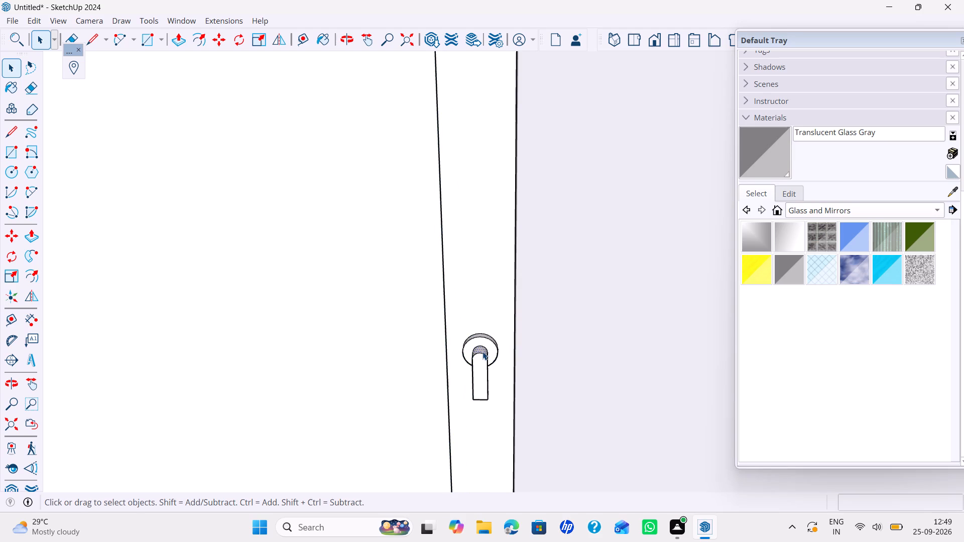
{"action": "scroll", "coordinate": [483, 351], "scroll_direction": "up", "scroll_amount": 7}
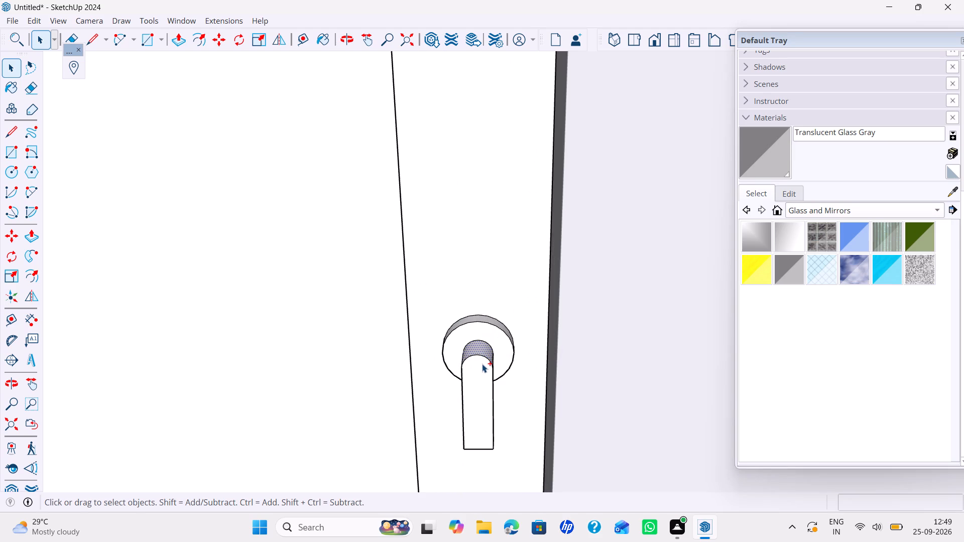
Undo the lever handle modelling and the earlier shortening of the central pin.
{"action": "key", "text": "ctrl+z"}
{"action": "key", "text": "ctrl+z"}
{"action": "key", "text": "ctrl+z"}
{"action": "key", "text": "ctrl+z"}
{"action": "key", "text": "ctrl+z"}
{"action": "key", "text": "ctrl+z"}
{"action": "key", "text": "ctrl+z"}
{"action": "key", "text": "ctrl+z"}
{"action": "key", "text": "ctrl+z"}
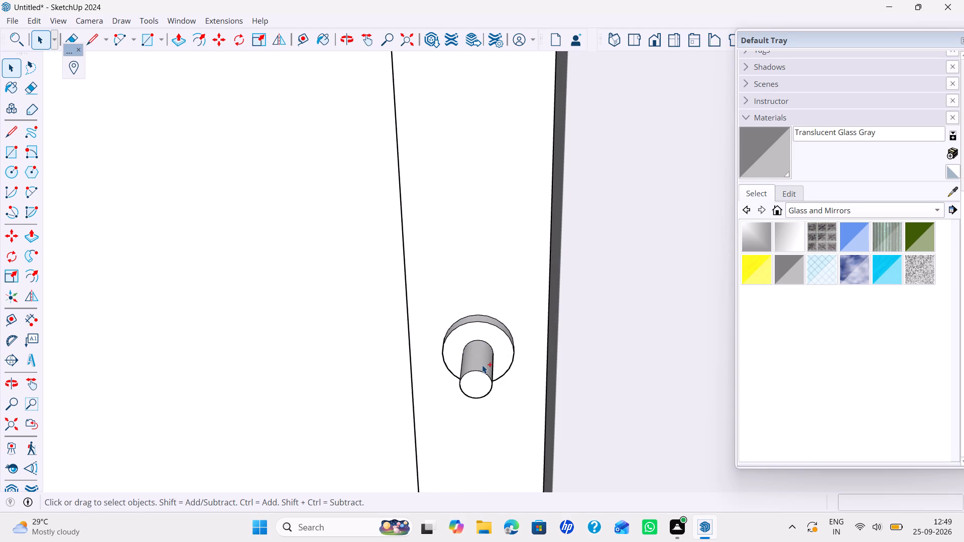
Undo the remaining handle modelling on the door frame, including the central pin, the round base and its circle.
{"action": "key", "text": "ctrl+z"}
{"action": "key", "text": "ctrl+z"}
{"action": "key", "text": "ctrl+z"}
{"action": "key", "text": "ctrl+z"}
{"action": "key", "text": "ctrl+z"}
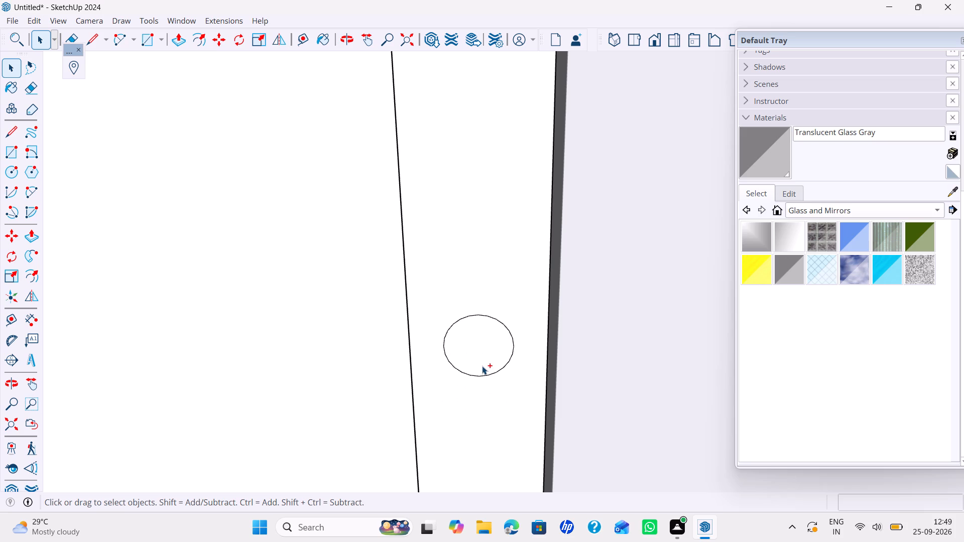
{"action": "key", "text": "ctrl+z"}
{"action": "key", "text": "ctrl+z"}
{"action": "key", "text": "ctrl+z"}
{"action": "key", "text": "ctrl+z"}
{"action": "key", "text": "ctrl+z"}
Make a new empty group within the door frame group to hold the handle.
{"action": "right_click", "coordinate": [361, 334]}
{"action": "right_click", "coordinate": [581, 294]}
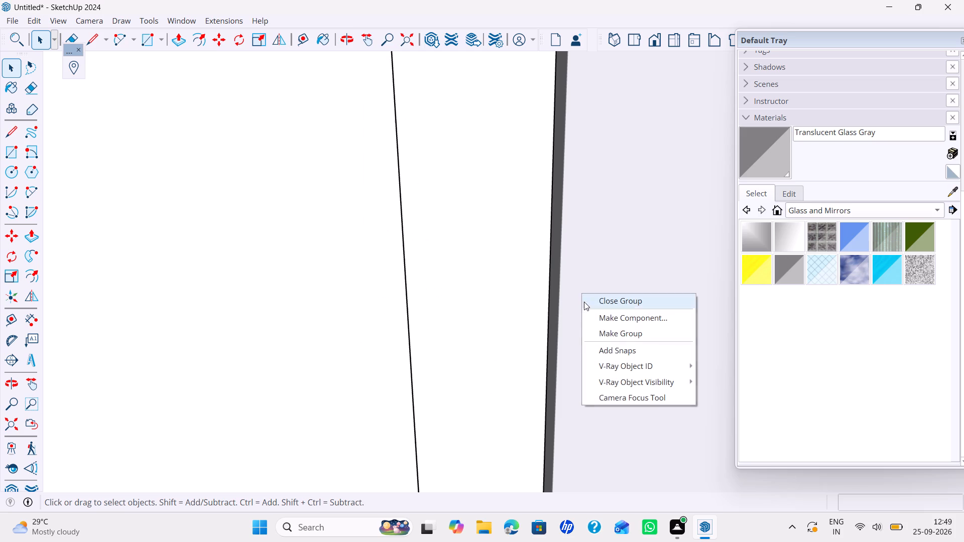
{"action": "left_click", "coordinate": [591, 339]}
Place a horizontal guide 3' above the bottom edge of the door frame's side member.
{"action": "scroll", "coordinate": [413, 268], "scroll_direction": "down", "scroll_amount": 6}
{"action": "middle_click_drag", "start_coordinate": [413, 269], "coordinate": [442, 315], "text": "shift"}
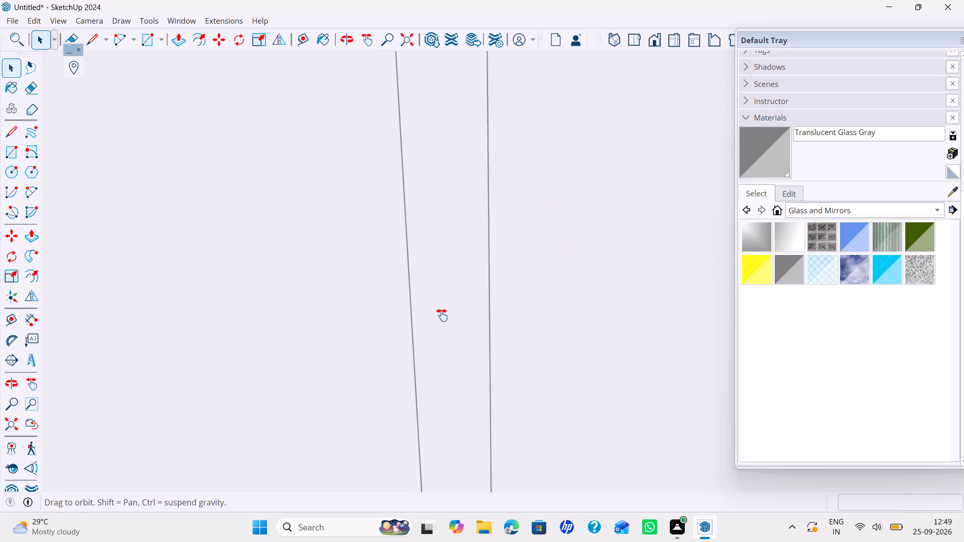
{"action": "middle_click_drag", "start_coordinate": [442, 315], "coordinate": [468, 338], "text": "shift"}
{"action": "scroll", "coordinate": [468, 337], "scroll_direction": "up", "scroll_amount": 1}
{"action": "scroll", "coordinate": [463, 317], "scroll_direction": "down", "scroll_amount": 14}
{"action": "middle_click_drag", "start_coordinate": [463, 317], "coordinate": [507, 308], "text": "shift"}
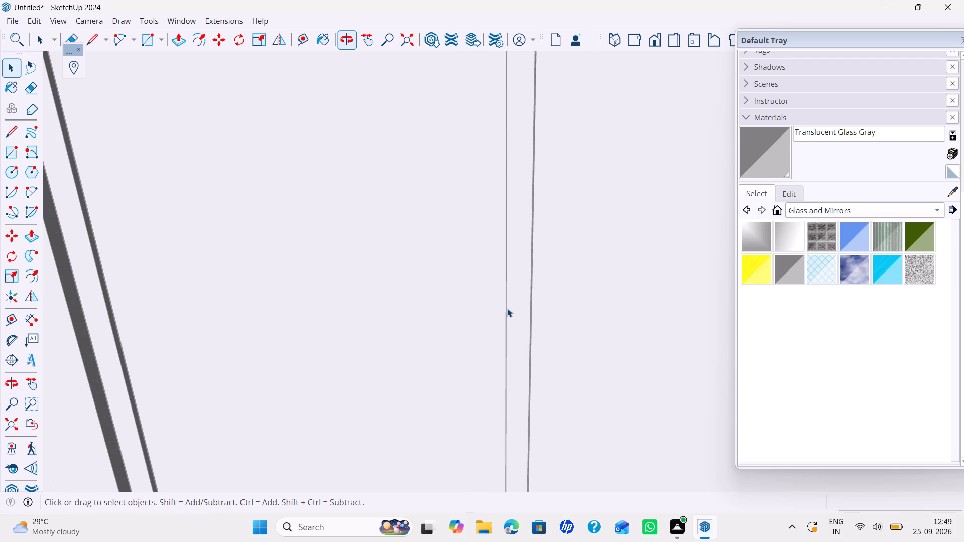
{"action": "scroll", "coordinate": [507, 308], "scroll_direction": "down", "scroll_amount": 9}
{"action": "scroll", "coordinate": [510, 361], "scroll_direction": "down", "scroll_amount": 1}
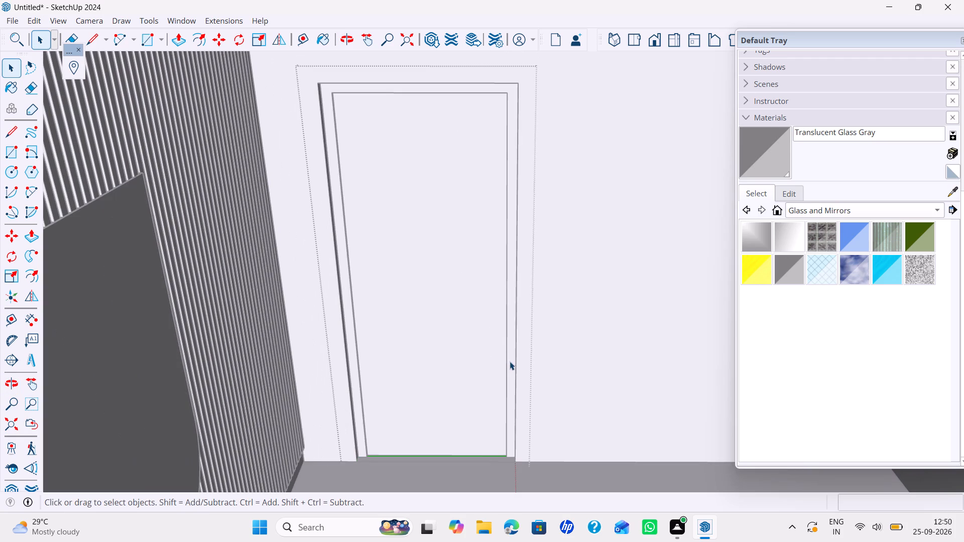
{"action": "key", "text": "t"}
{"action": "scroll", "coordinate": [493, 451], "scroll_direction": "up", "scroll_amount": 5}
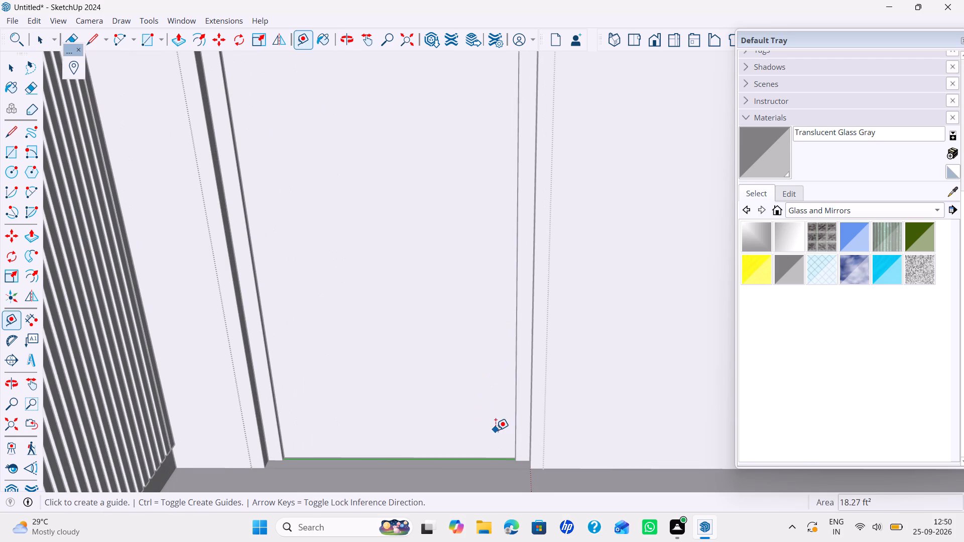
{"action": "scroll", "coordinate": [527, 480], "scroll_direction": "up", "scroll_amount": 8}
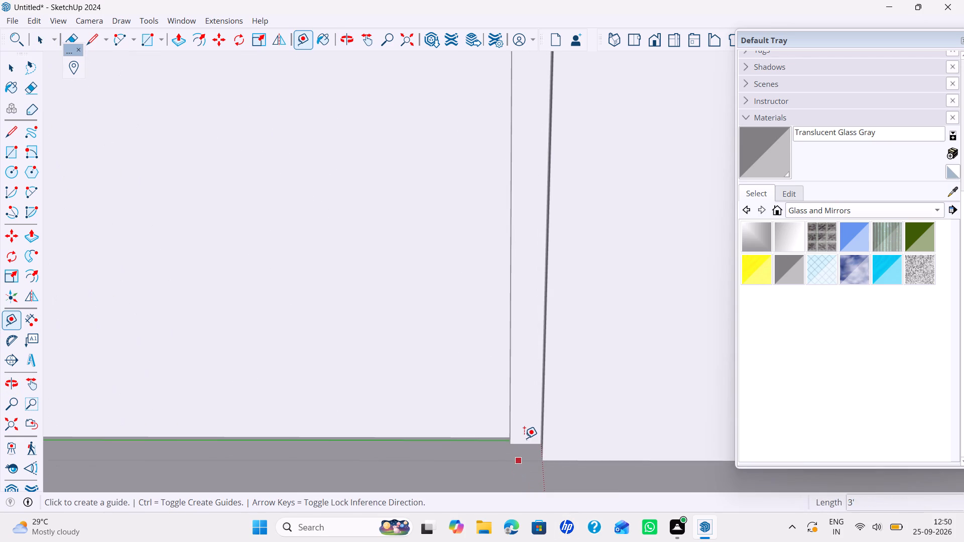
{"action": "left_click", "coordinate": [521, 445]}
{"action": "key", "text": "Up"}
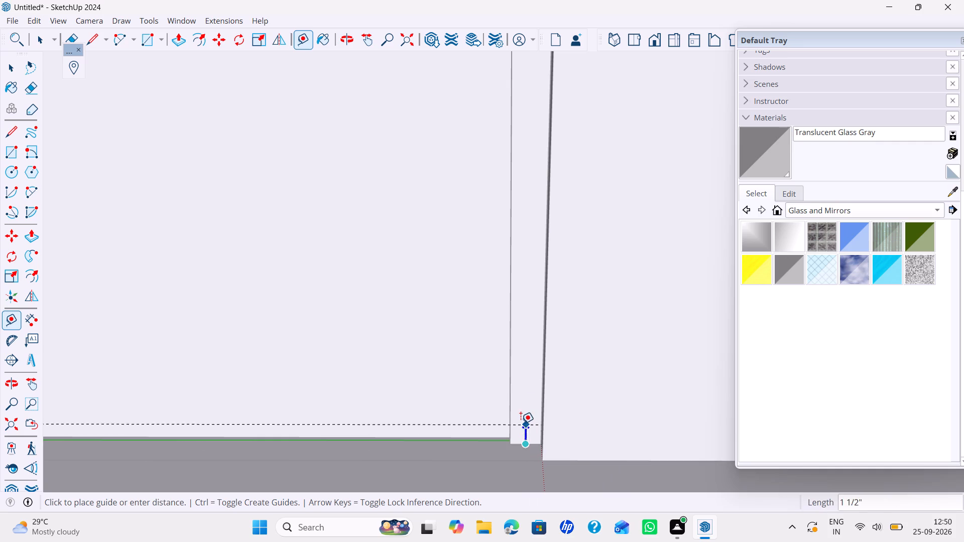
{"action": "scroll", "coordinate": [520, 393], "scroll_direction": "down", "scroll_amount": 7}
{"action": "middle_click_drag", "start_coordinate": [518, 378], "coordinate": [528, 522], "text": "shift"}
{"action": "scroll", "coordinate": [528, 448], "scroll_direction": "down", "scroll_amount": 5}
{"action": "middle_click_drag", "start_coordinate": [527, 391], "coordinate": [525, 422], "text": "shift"}
{"action": "scroll", "coordinate": [525, 422], "scroll_direction": "down", "scroll_amount": 4}
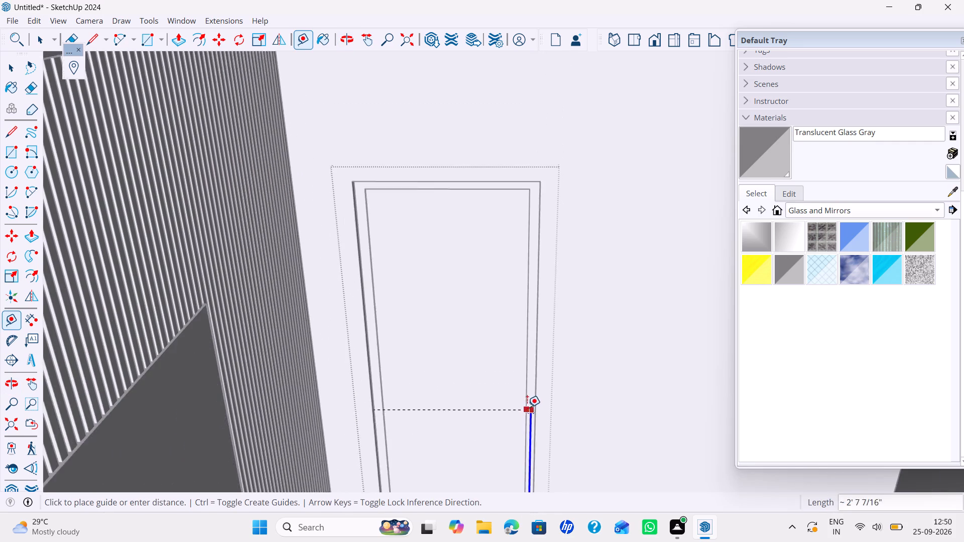
{"action": "type", "text": "3'"}
{"action": "key", "text": "Return"}
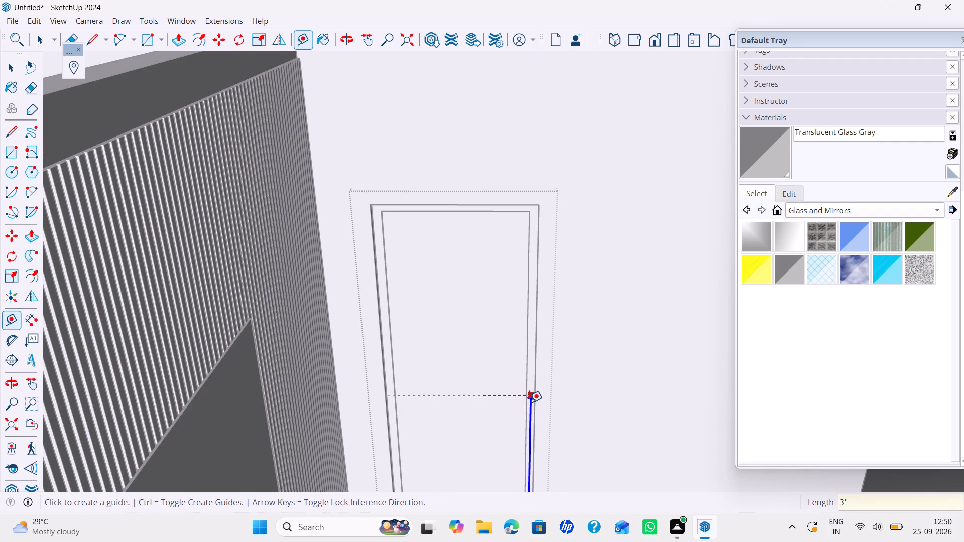
Draw a horizontal line along the guide across the full width of the door frame's side member.
{"action": "key", "text": "space"}
{"action": "key", "text": "c"}
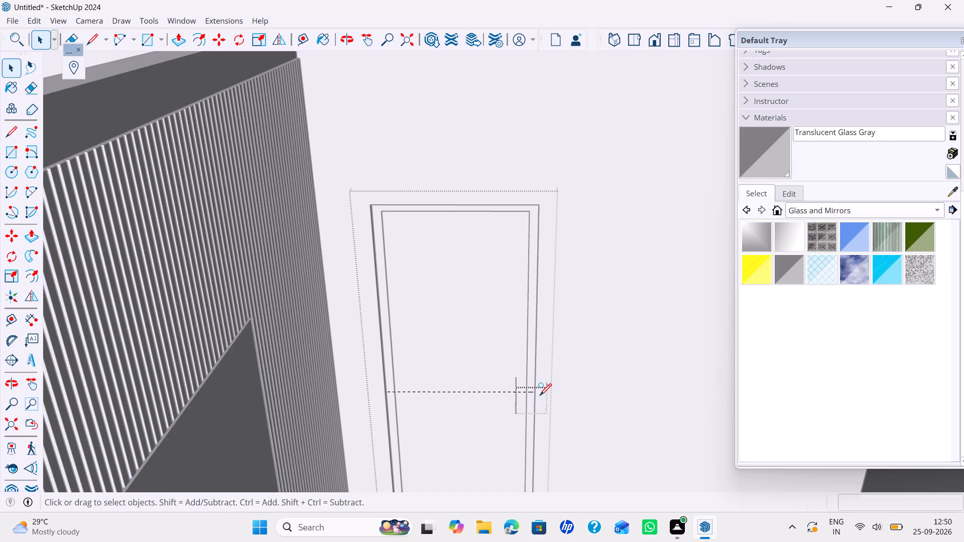
{"action": "scroll", "coordinate": [540, 394], "scroll_direction": "up", "scroll_amount": 20}
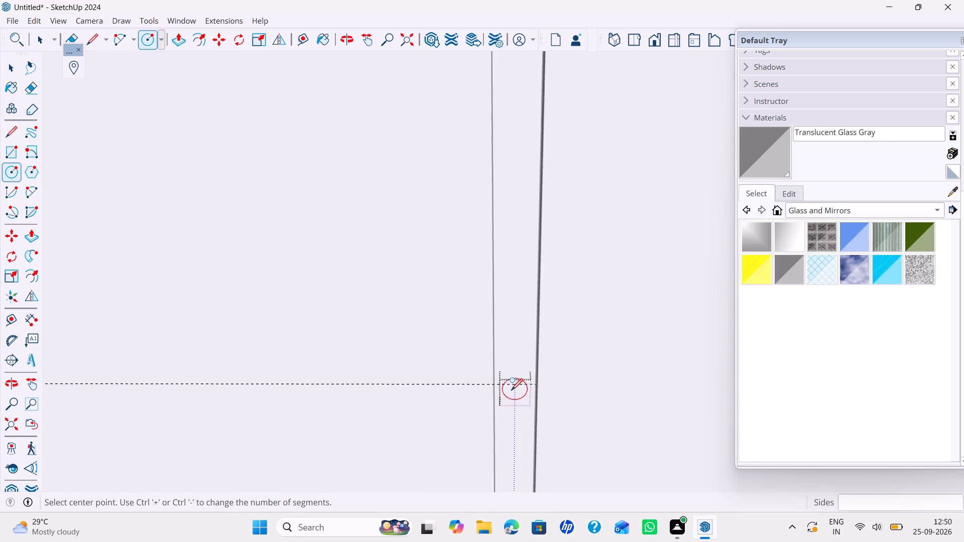
{"action": "scroll", "coordinate": [511, 389], "scroll_direction": "up", "scroll_amount": 1}
{"action": "key", "text": "space"}
{"action": "key", "text": "l"}
{"action": "scroll", "coordinate": [499, 381], "scroll_direction": "up", "scroll_amount": 5}
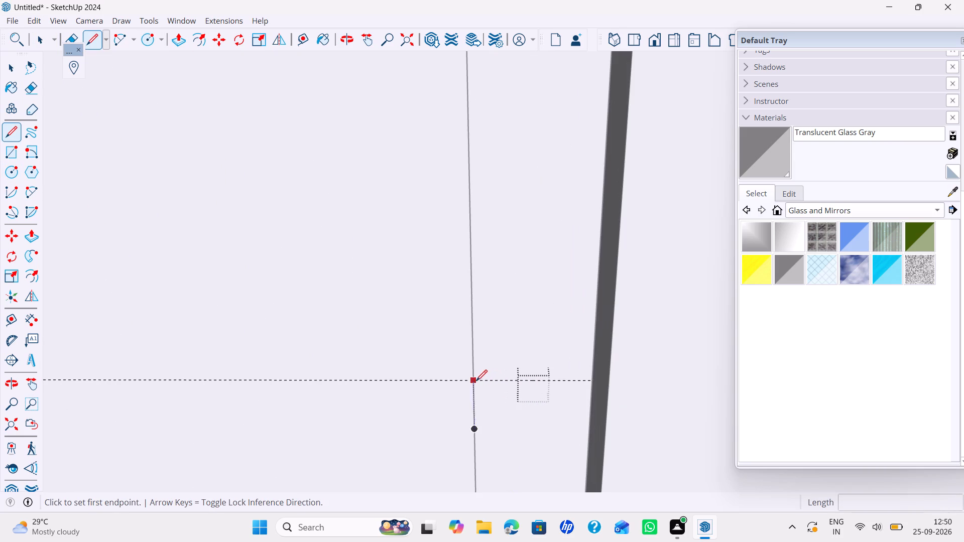
{"action": "left_click", "coordinate": [473, 381]}
{"action": "left_click", "coordinate": [593, 380]}
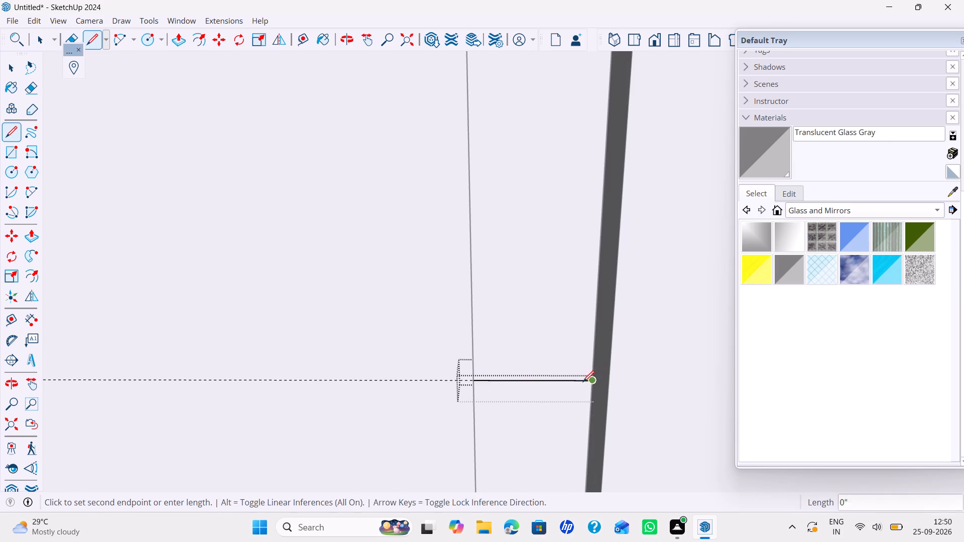
{"action": "key", "text": "space"}
Draw a circle of about 7/8" radius centred on the midpoint of the horizontal line.
{"action": "key", "text": "c"}
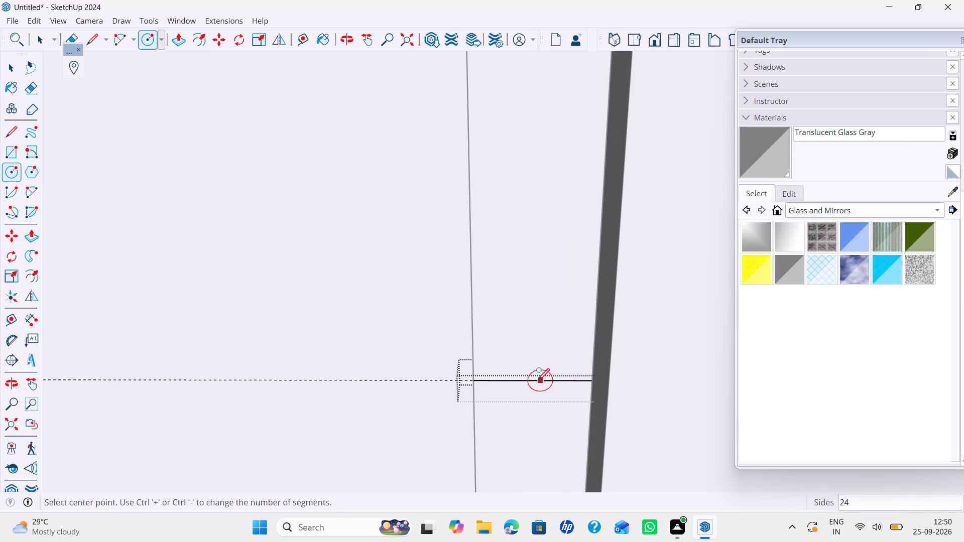
{"action": "left_click", "coordinate": [536, 380]}
{"action": "scroll", "coordinate": [537, 345], "scroll_direction": "down", "scroll_amount": 3}
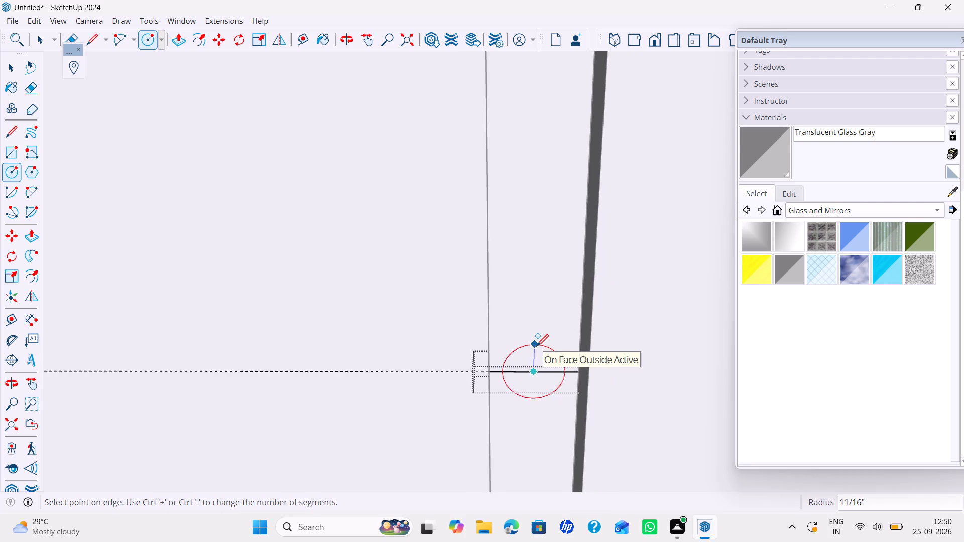
{"action": "scroll", "coordinate": [537, 345], "scroll_direction": "down", "scroll_amount": 2}
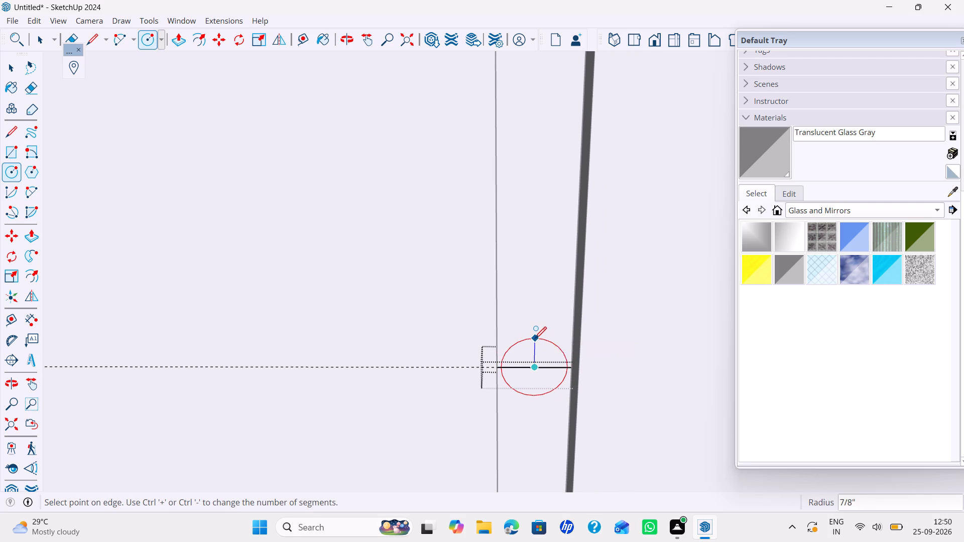
{"action": "left_click", "coordinate": [534, 338]}
{"action": "key", "text": "space"}
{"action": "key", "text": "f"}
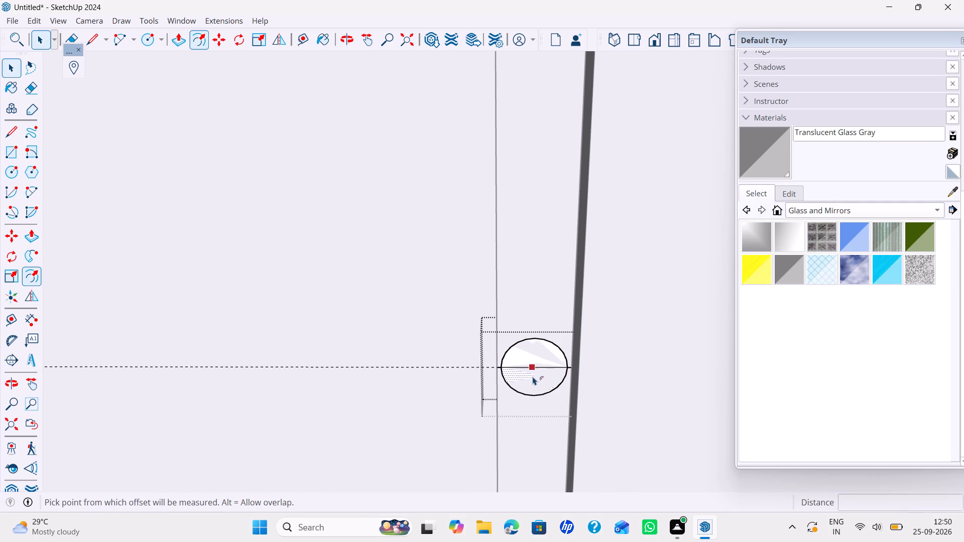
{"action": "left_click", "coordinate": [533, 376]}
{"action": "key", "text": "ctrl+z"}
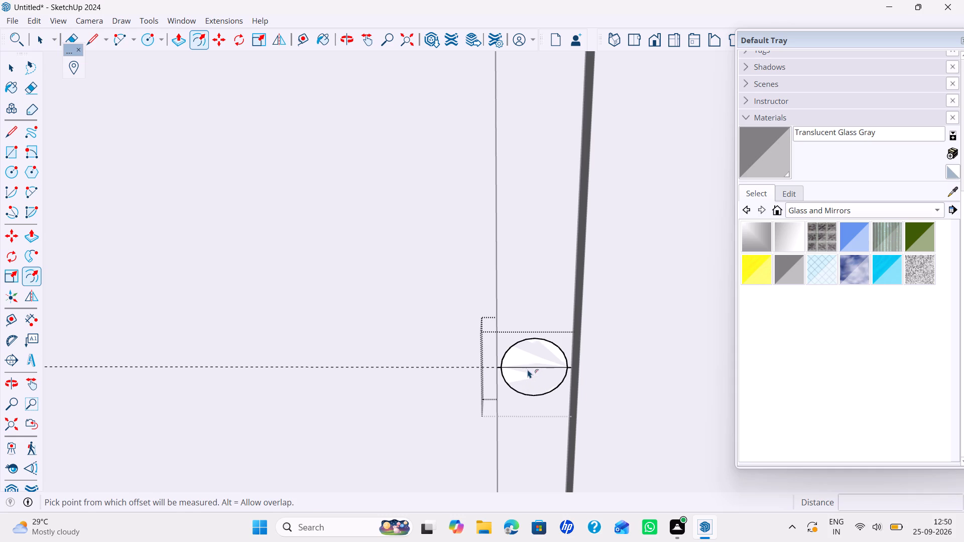
Erase the horizontal line inside the circle and the short stubs on both sides of it.
{"action": "key", "text": "e"}
{"action": "left_click_drag", "start_coordinate": [533, 364], "coordinate": [535, 373]}
{"action": "scroll", "coordinate": [490, 367], "scroll_direction": "up", "scroll_amount": 1}
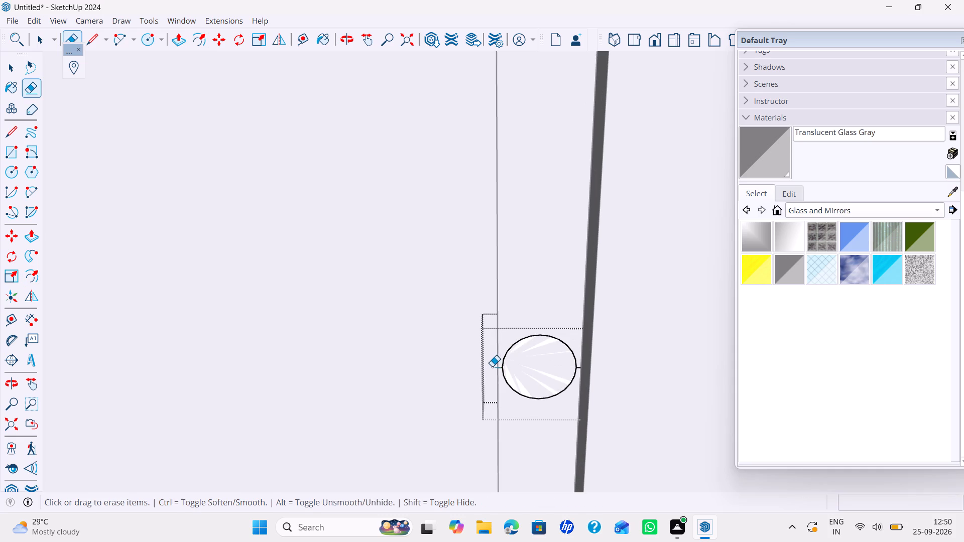
{"action": "scroll", "coordinate": [495, 366], "scroll_direction": "up", "scroll_amount": 8}
{"action": "left_click", "coordinate": [505, 369]}
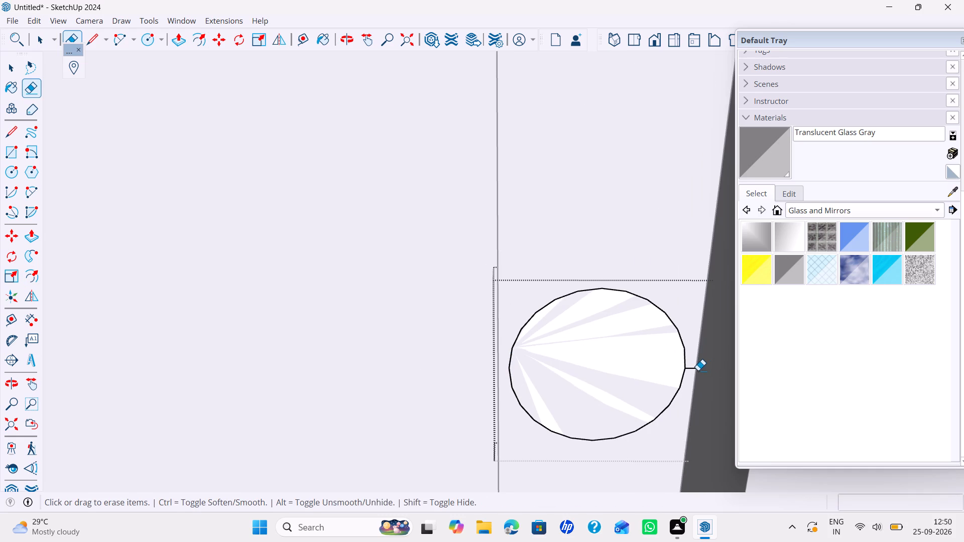
{"action": "left_click", "coordinate": [693, 368]}
{"action": "key", "text": "space"}
Set the circle's segment count to 50.
{"action": "left_click", "coordinate": [686, 357]}
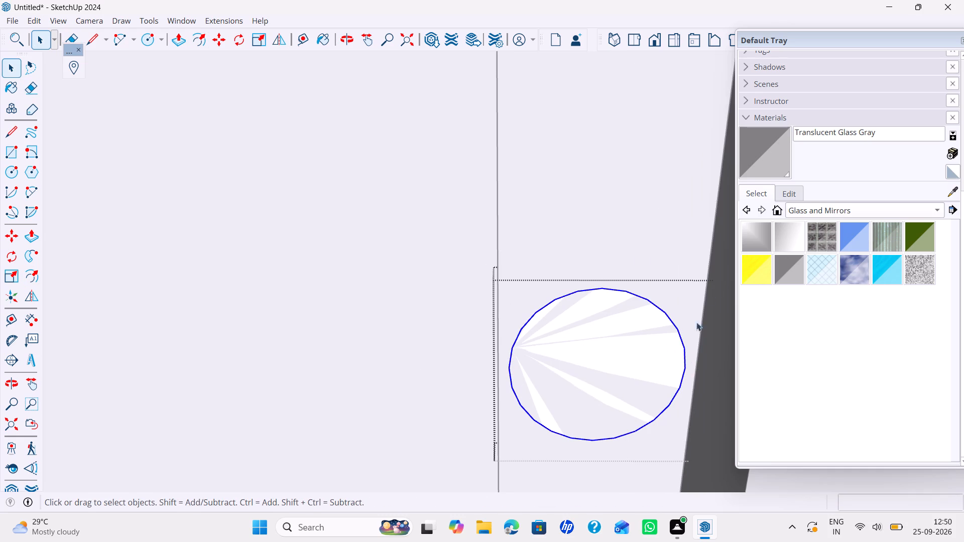
{"action": "scroll", "coordinate": [759, 220], "scroll_direction": "up", "scroll_amount": 7}
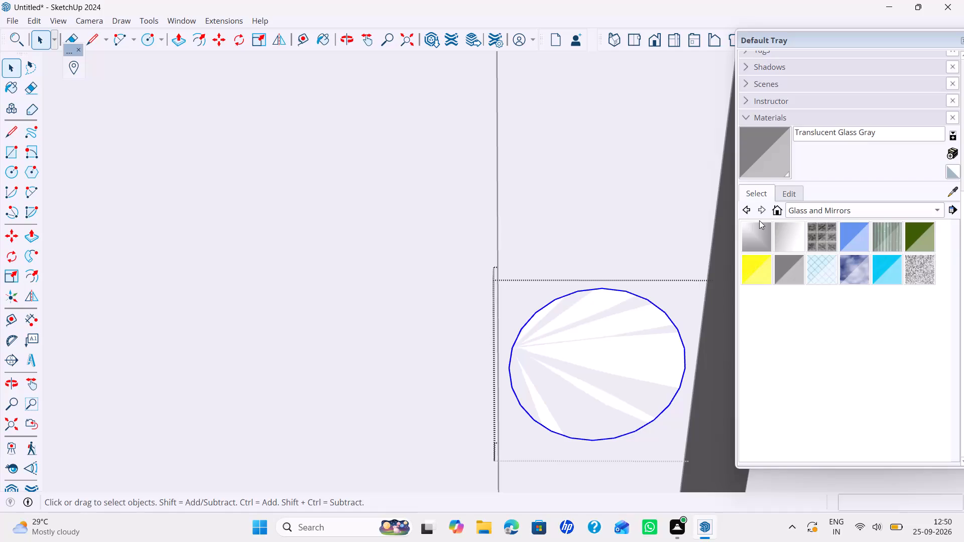
{"action": "right_click", "coordinate": [647, 302]}
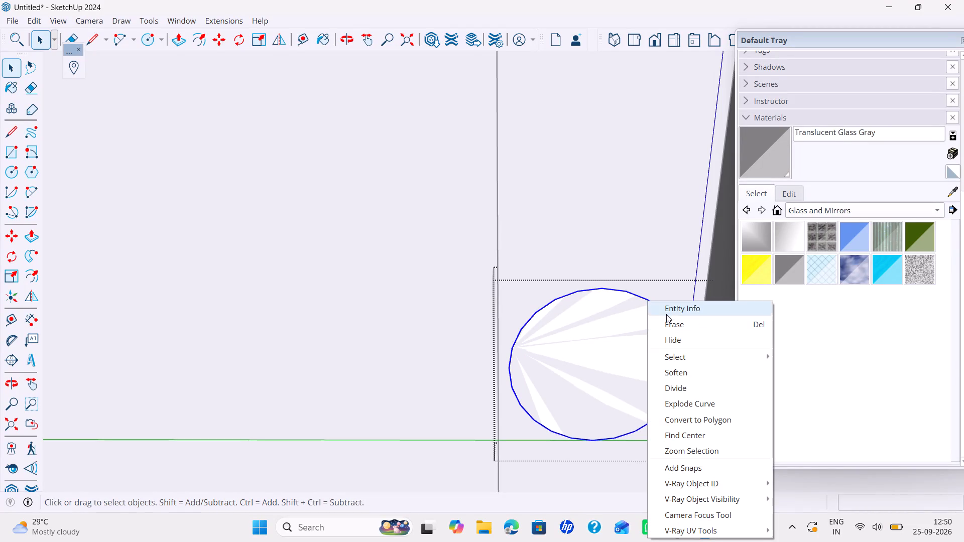
{"action": "left_click", "coordinate": [666, 314]}
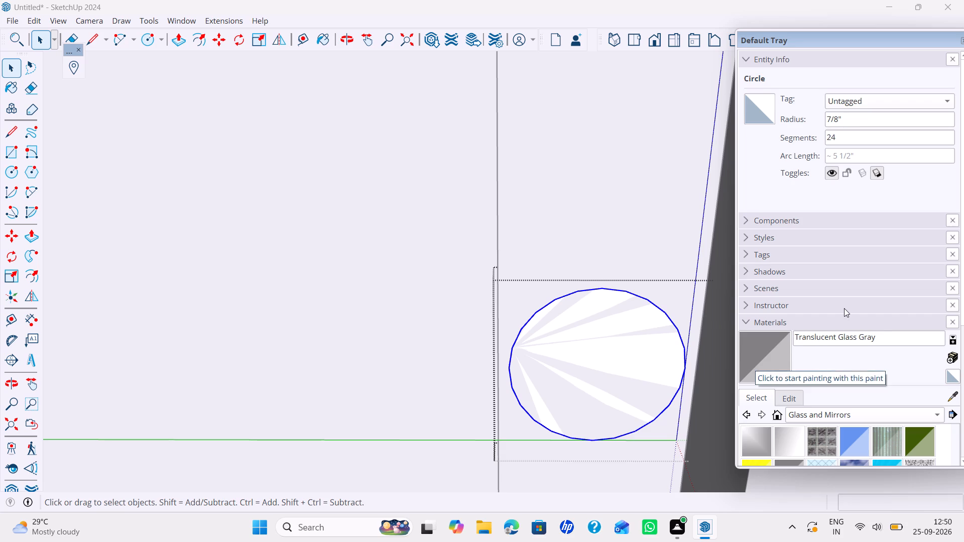
{"action": "scroll", "coordinate": [844, 308], "scroll_direction": "up", "scroll_amount": 1}
{"action": "left_click", "coordinate": [845, 130]}
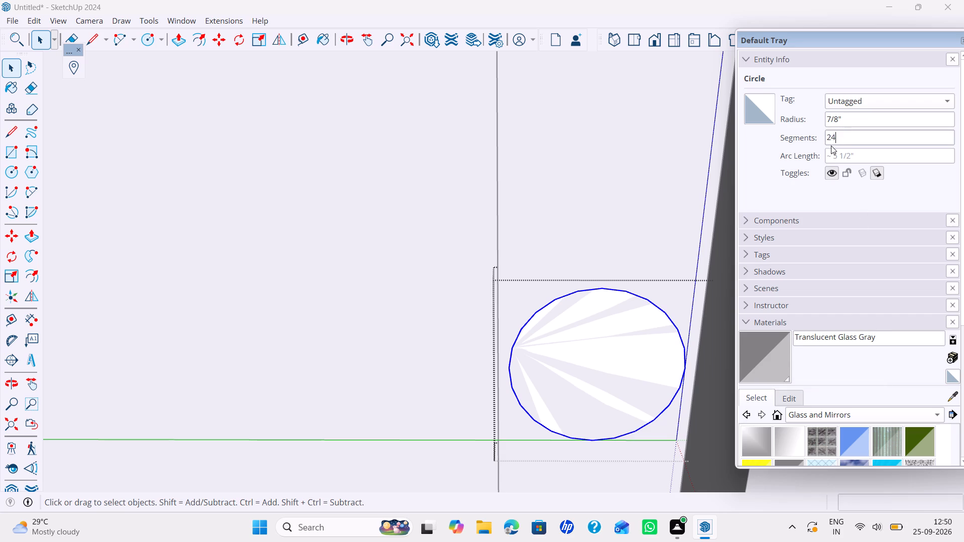
{"action": "double_click", "coordinate": [840, 141]}
{"action": "type", "text": "50"}
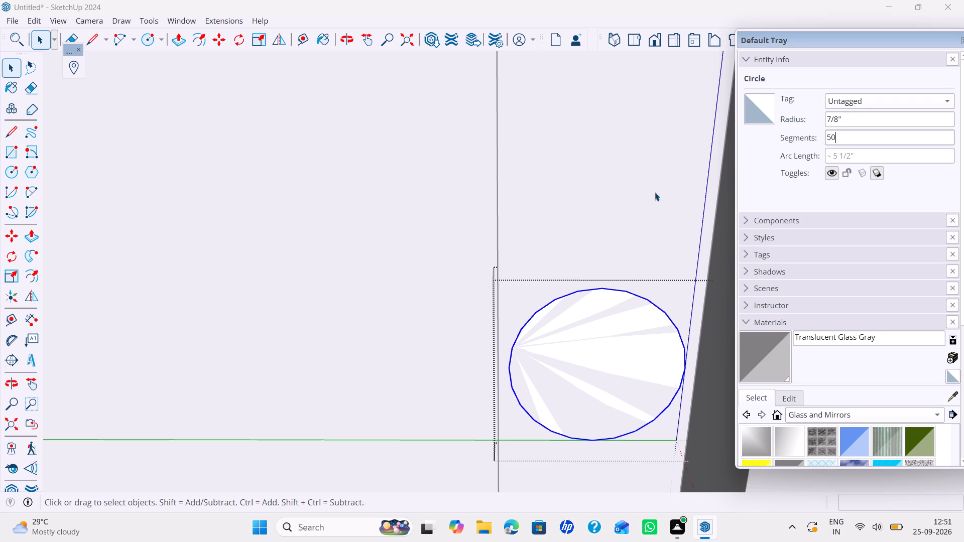
{"action": "left_click", "coordinate": [653, 200]}
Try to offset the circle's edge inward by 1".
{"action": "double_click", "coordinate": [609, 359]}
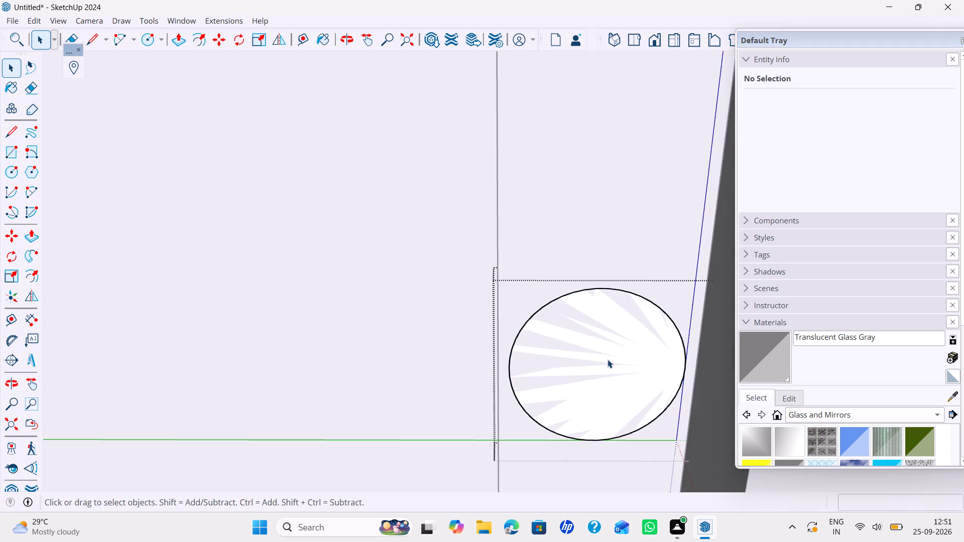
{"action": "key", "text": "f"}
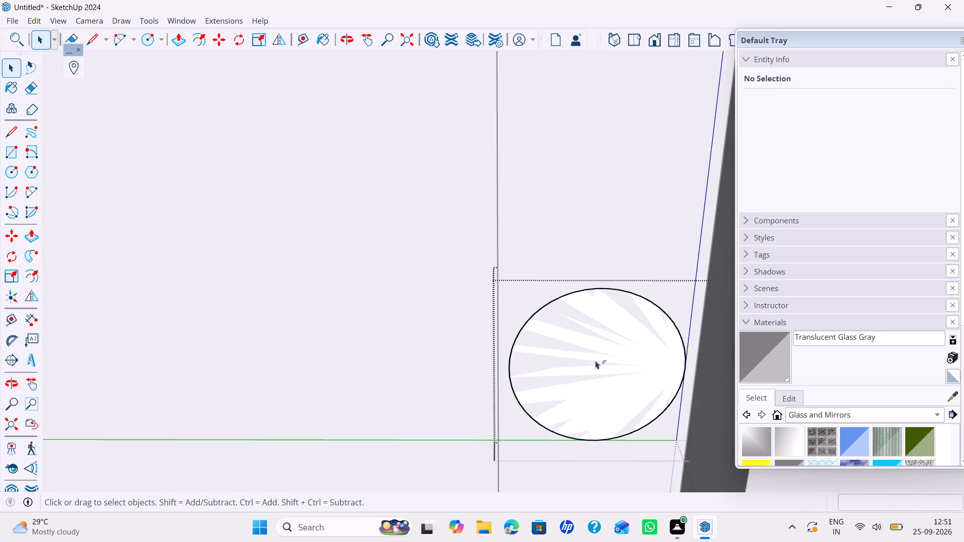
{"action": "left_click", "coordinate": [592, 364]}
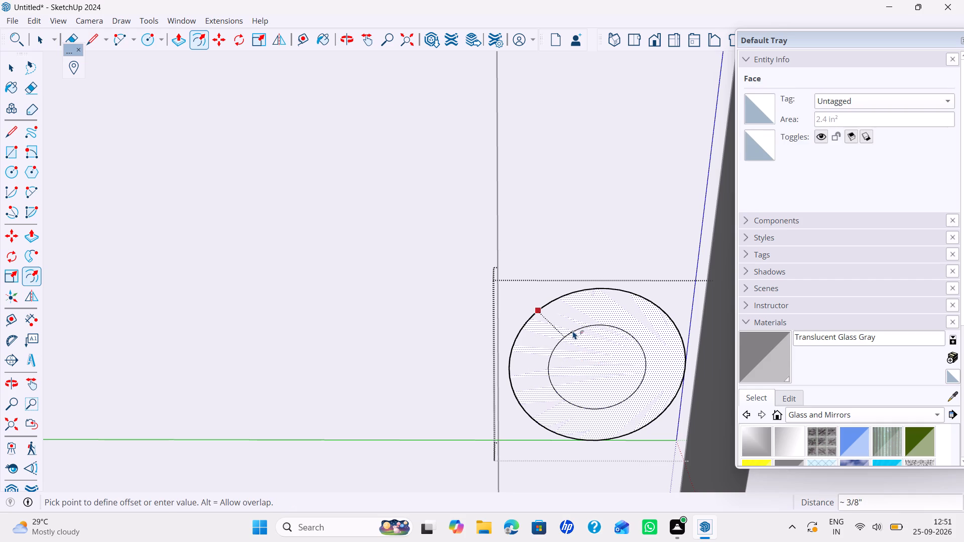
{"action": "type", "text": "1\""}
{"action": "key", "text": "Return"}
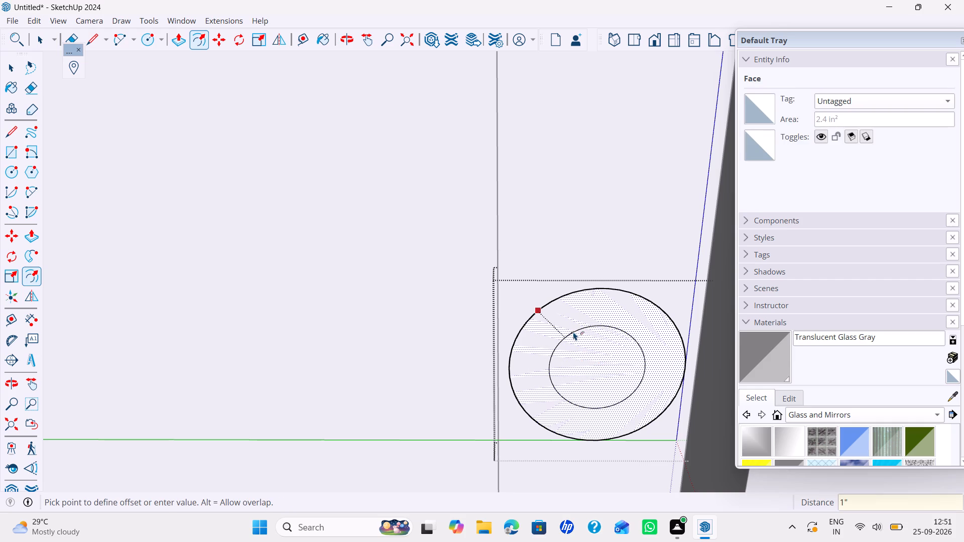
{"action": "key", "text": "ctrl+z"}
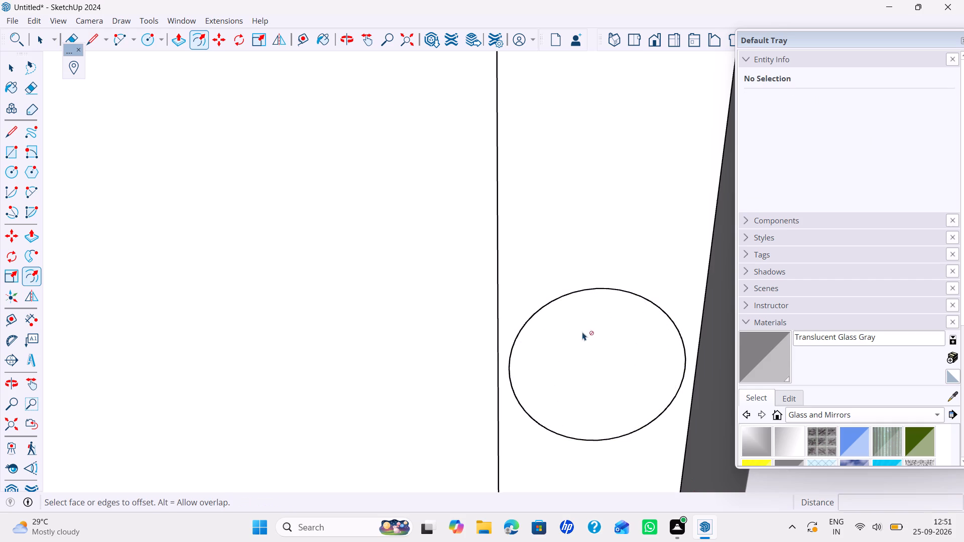
Reopen the group containing the circle for editing.
{"action": "key", "text": "space"}
{"action": "double_click", "coordinate": [589, 358]}
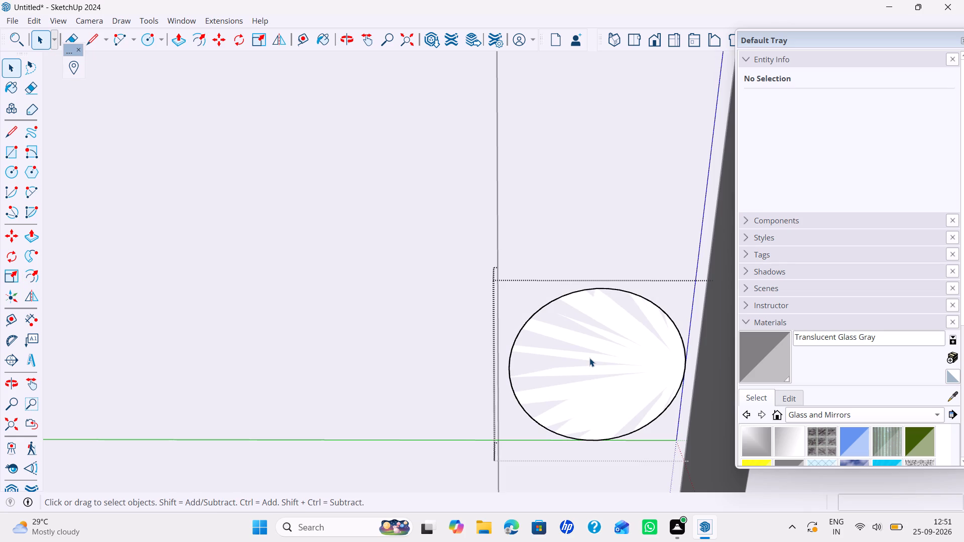
Offset the handle circle's edge inward by about 3/8" to form a smaller concentric circle.
{"action": "key", "text": "f"}
{"action": "left_click", "coordinate": [589, 358]}
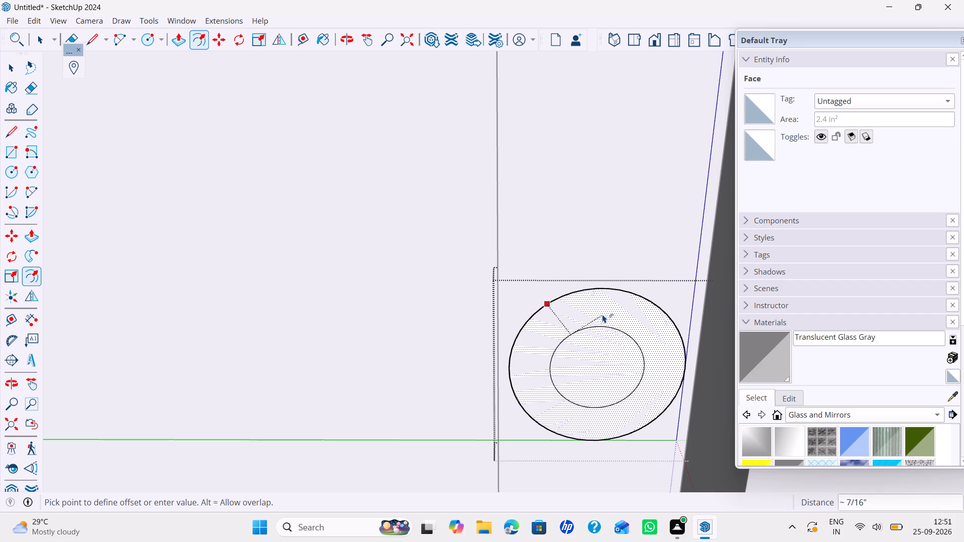
{"action": "left_click", "coordinate": [605, 311]}
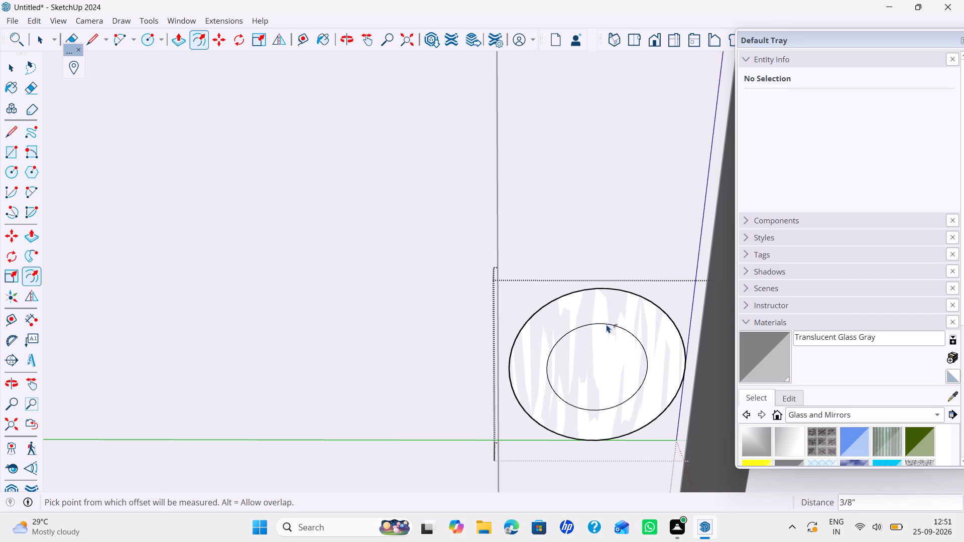
{"action": "key", "text": "Escape"}
Extrude the inner disc outward 0.2" and repeat the same extrusion on the surrounding ring.
{"action": "key", "text": "p"}
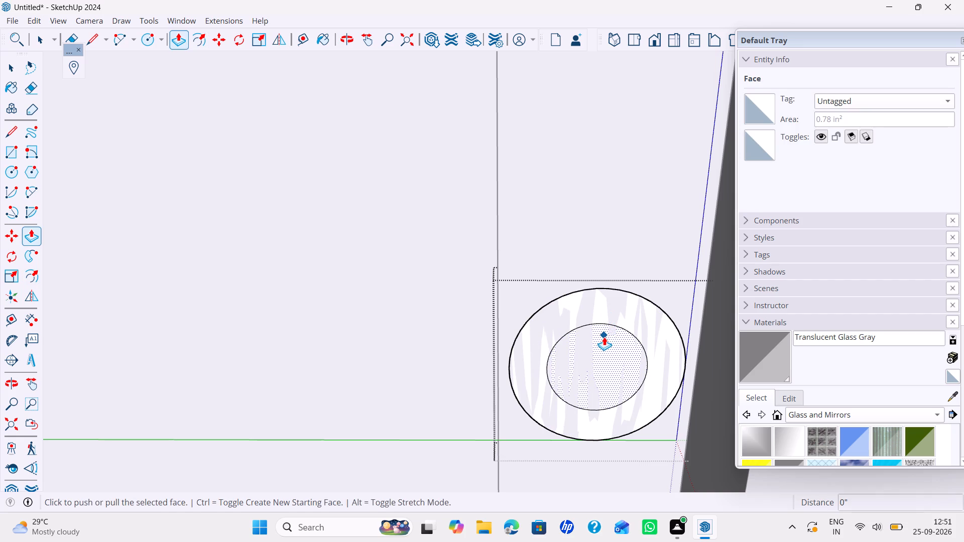
{"action": "left_click", "coordinate": [604, 337]}
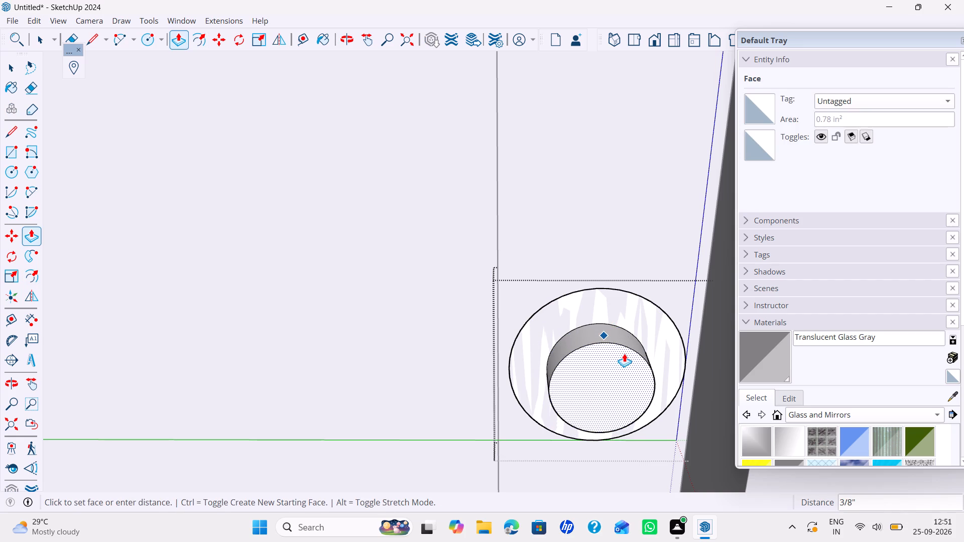
{"action": "type", "text": "0.2\""}
{"action": "key", "text": "Return"}
{"action": "double_click", "coordinate": [646, 317]}
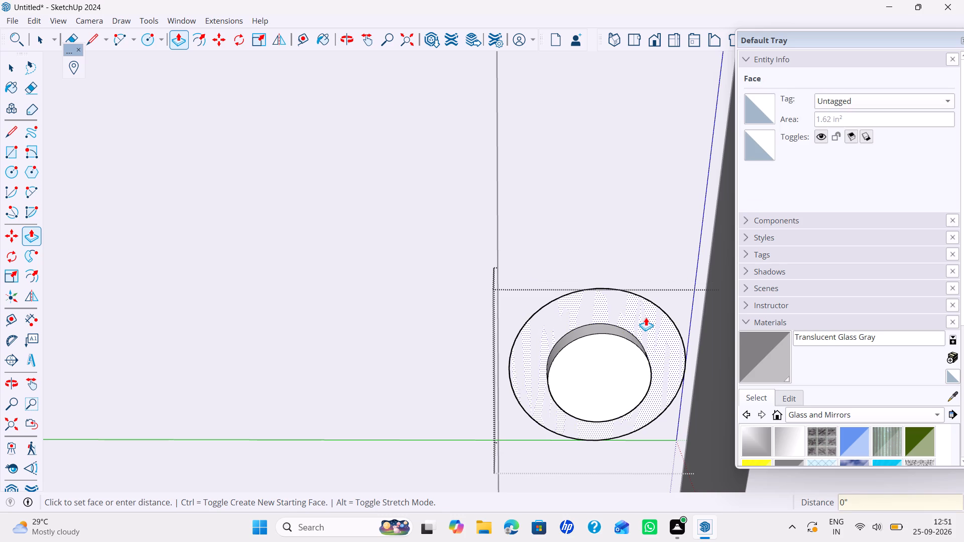
{"action": "left_click", "coordinate": [587, 351]}
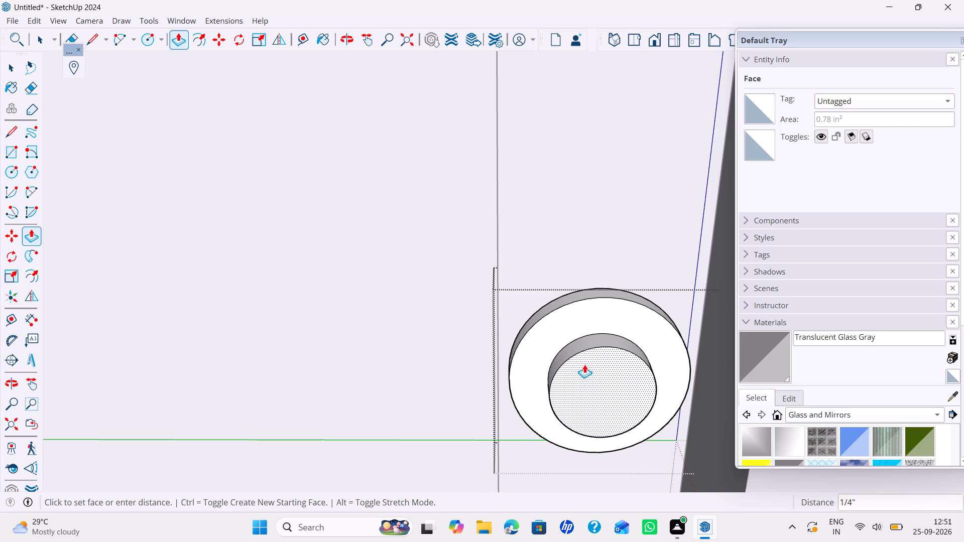
{"action": "key", "text": "Escape"}
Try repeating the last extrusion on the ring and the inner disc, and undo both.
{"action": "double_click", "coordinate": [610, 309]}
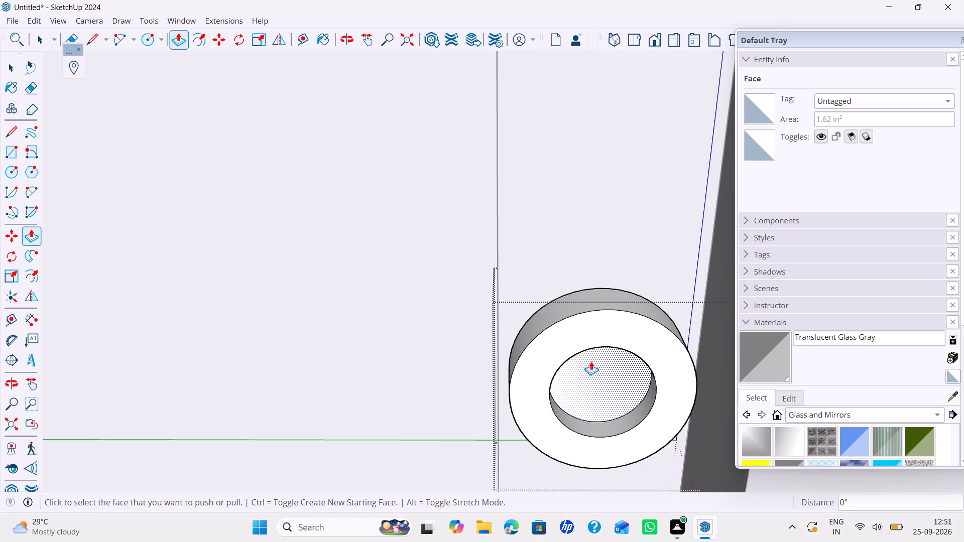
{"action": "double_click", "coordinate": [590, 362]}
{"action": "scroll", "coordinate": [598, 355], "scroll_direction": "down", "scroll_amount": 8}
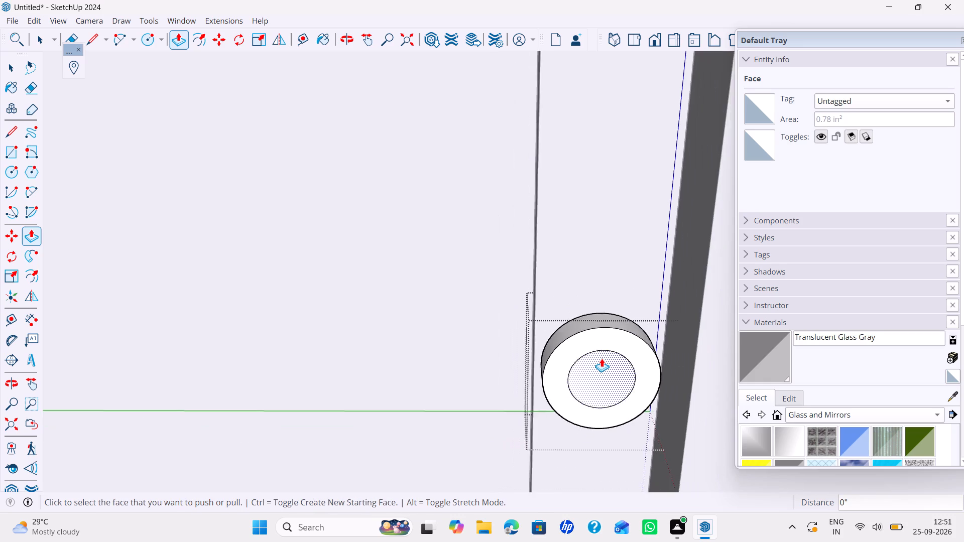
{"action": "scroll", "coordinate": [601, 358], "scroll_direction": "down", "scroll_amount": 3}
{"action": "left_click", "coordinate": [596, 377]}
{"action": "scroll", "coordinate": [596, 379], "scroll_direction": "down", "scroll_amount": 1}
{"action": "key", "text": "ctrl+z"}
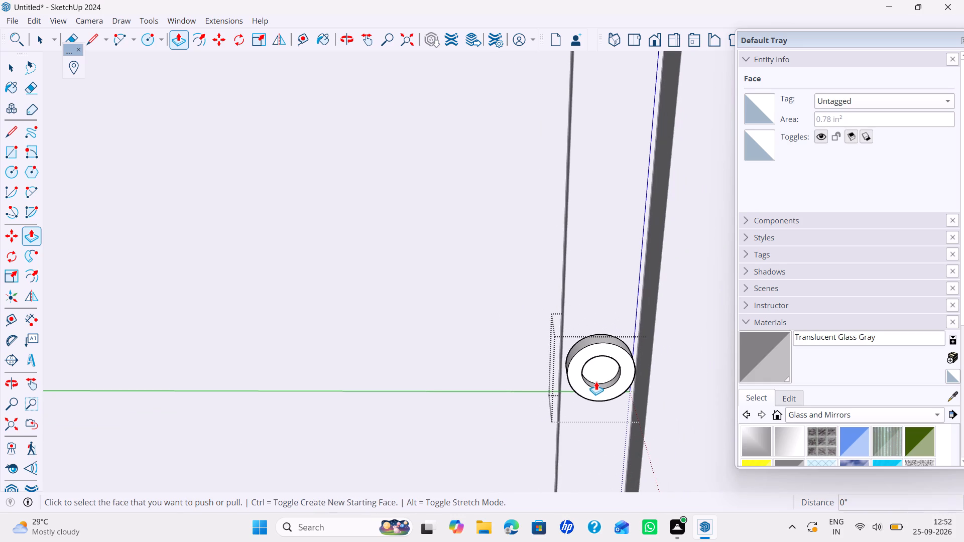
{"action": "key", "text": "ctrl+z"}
Extrude the inner disc a further 0.2" outward from the ring.
{"action": "left_click", "coordinate": [596, 371]}
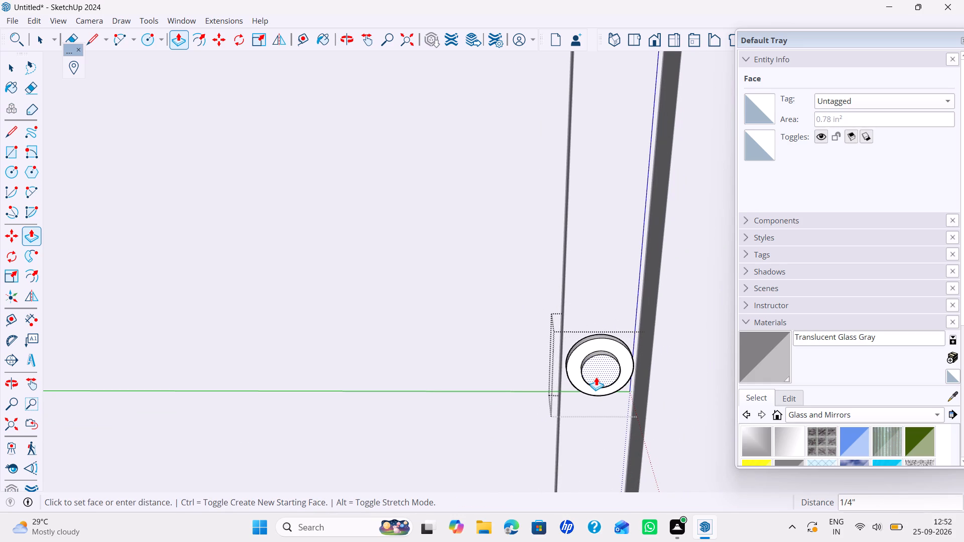
{"action": "key", "text": "0"}
{"action": "key", "text": "period"}
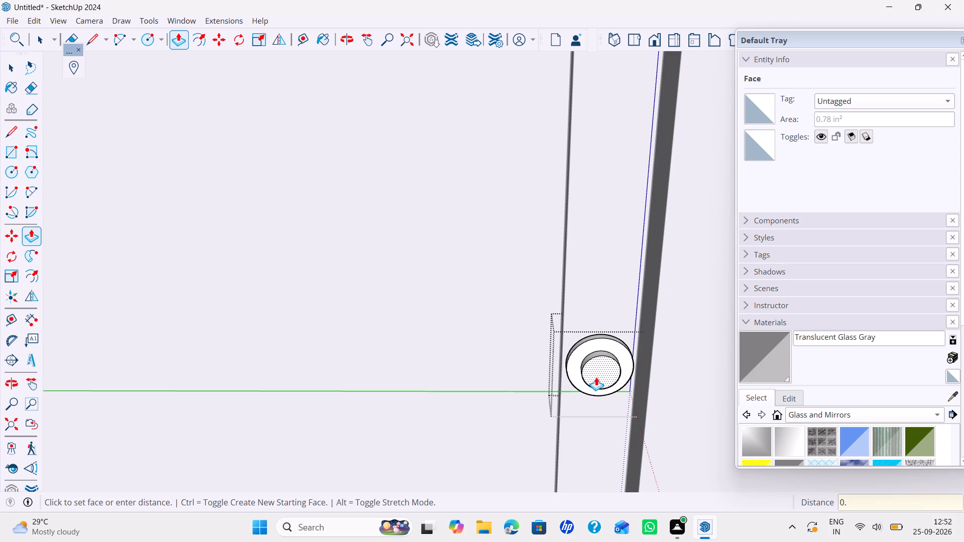
{"action": "type", "text": "2\""}
{"action": "key", "text": "Return"}
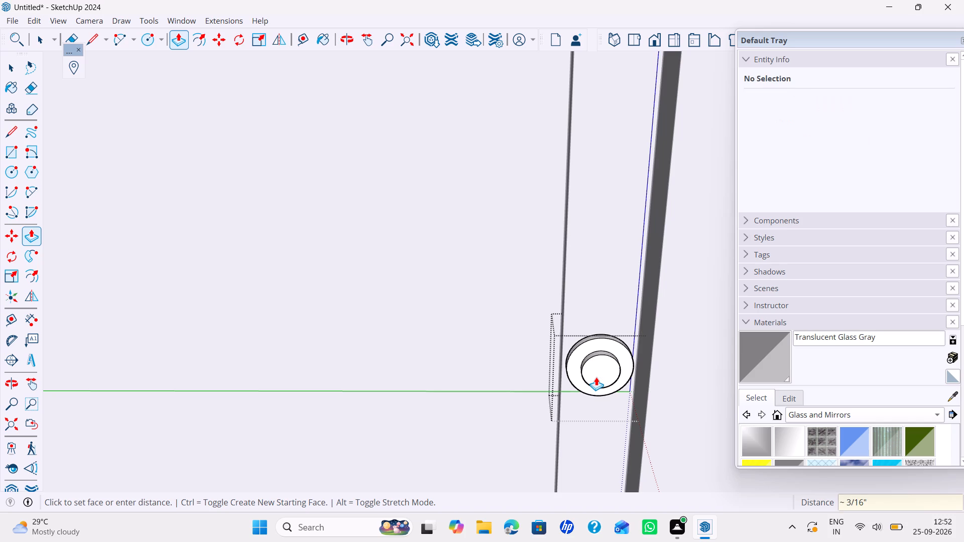
Extrude the outer ring a further 0.1" outward.
{"action": "left_click", "coordinate": [607, 345]}
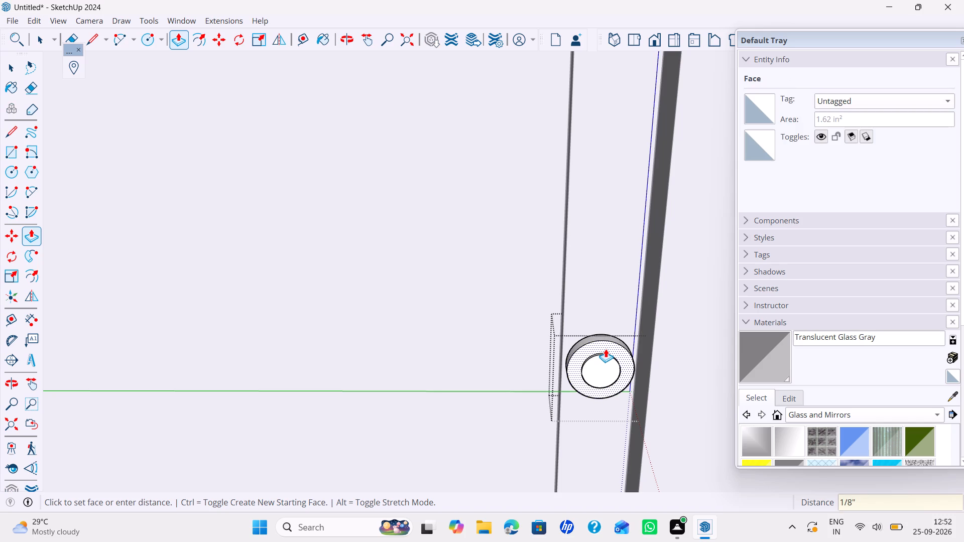
{"action": "type", "text": "0.1\""}
{"action": "key", "text": "Return"}
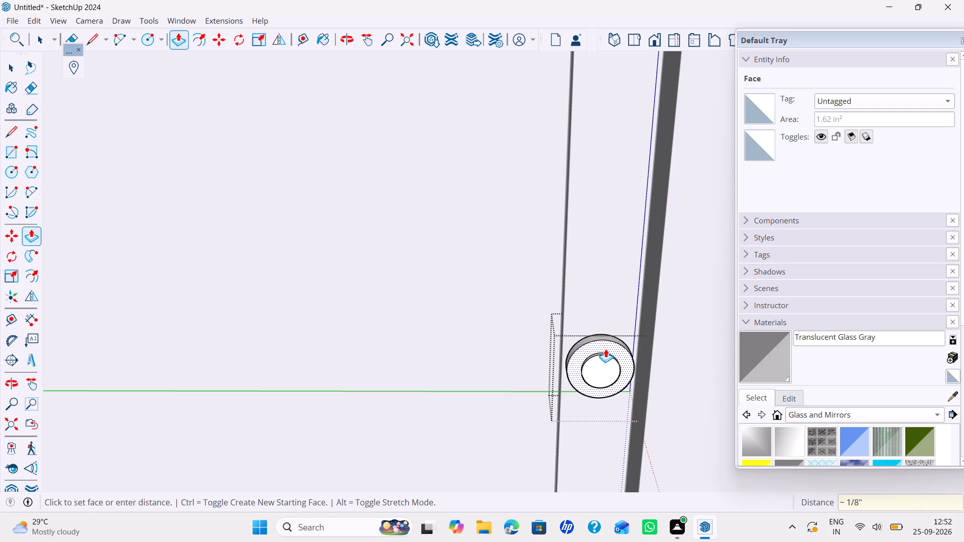
{"action": "key", "text": "space"}
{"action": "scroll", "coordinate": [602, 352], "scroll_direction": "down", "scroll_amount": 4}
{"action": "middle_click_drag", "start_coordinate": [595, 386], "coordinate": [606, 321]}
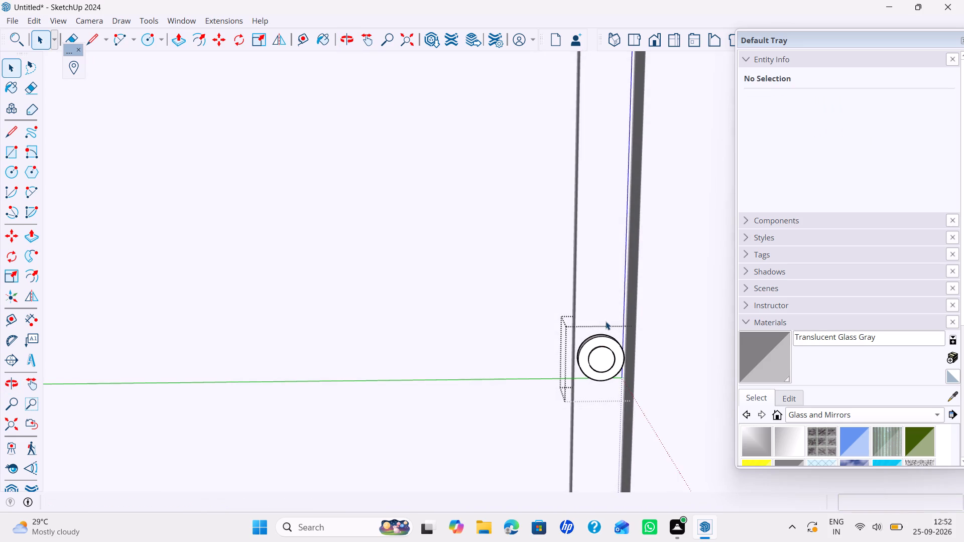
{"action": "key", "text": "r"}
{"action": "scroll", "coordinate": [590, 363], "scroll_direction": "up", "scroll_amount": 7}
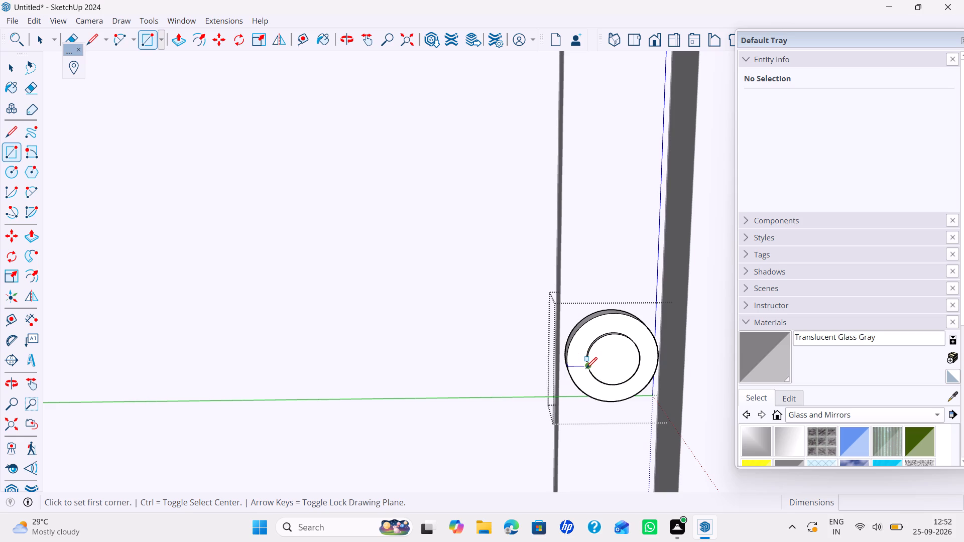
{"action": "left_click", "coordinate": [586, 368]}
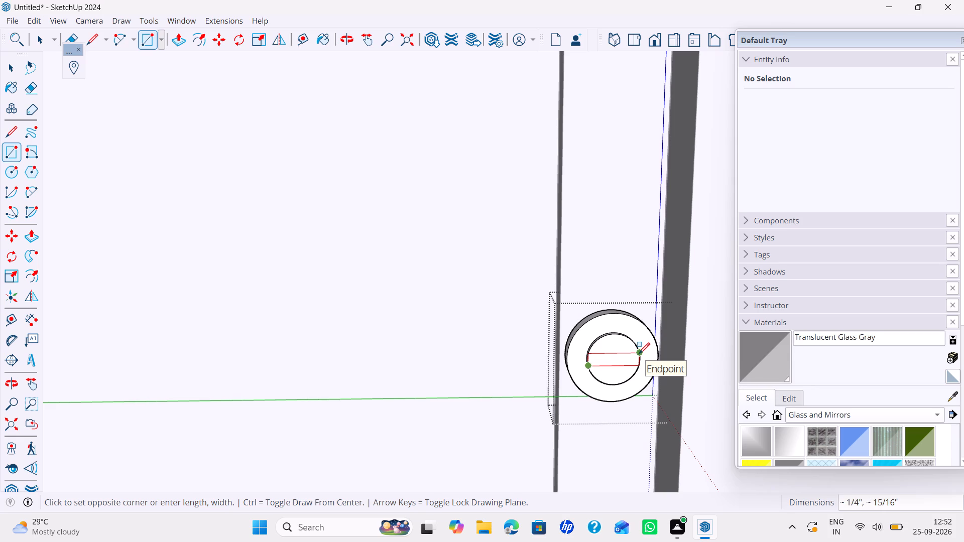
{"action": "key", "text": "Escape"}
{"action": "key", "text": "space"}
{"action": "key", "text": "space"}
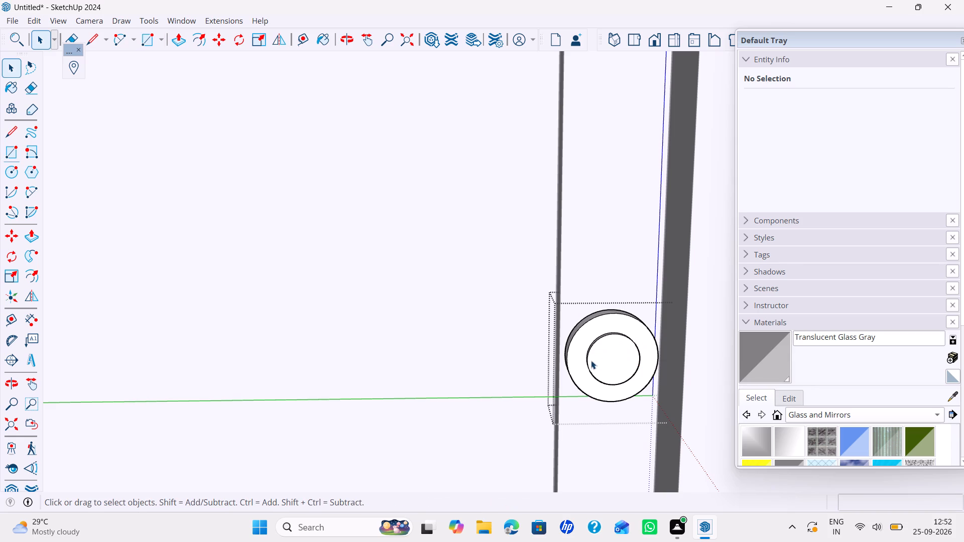
Draw a handle-lever rectangle about 15/16" by 3 15/16", running down from an endpoint on the inner circle, locked to the red-axis plane.
{"action": "key", "text": "r"}
{"action": "left_click", "coordinate": [588, 359]}
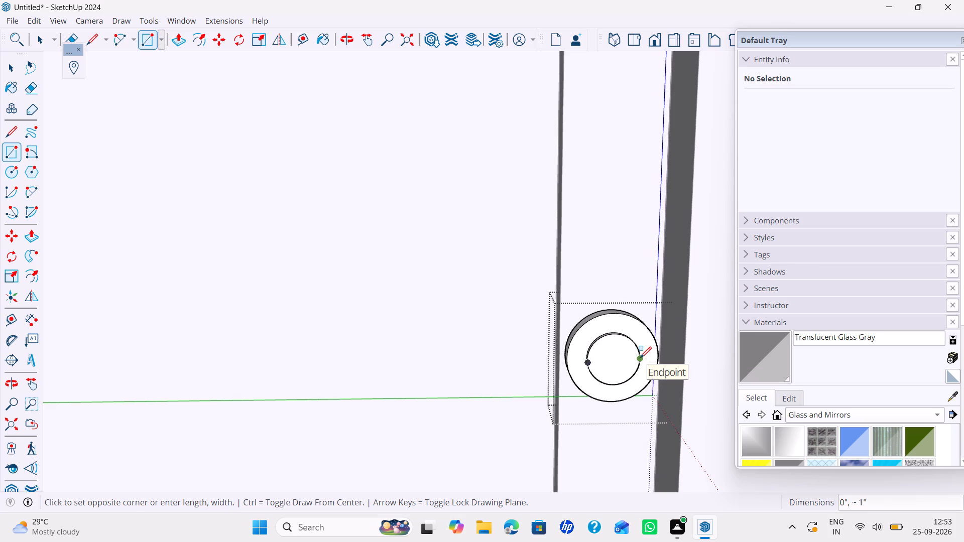
{"action": "left_click", "coordinate": [640, 358]}
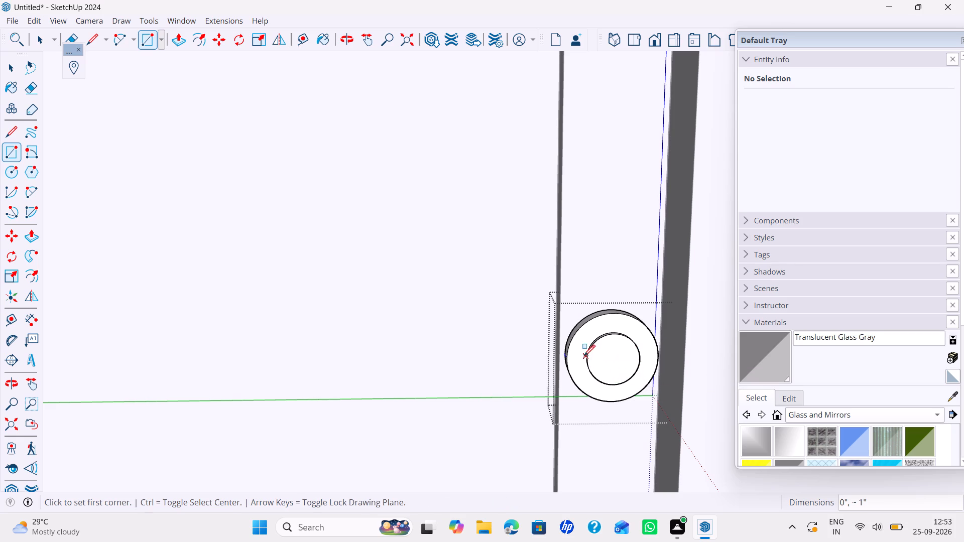
{"action": "left_click", "coordinate": [587, 364]}
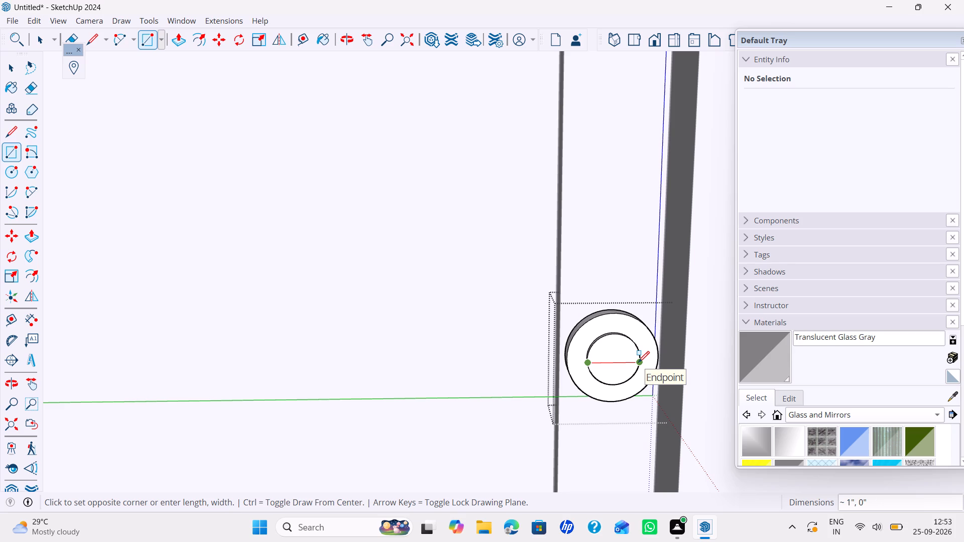
{"action": "key", "text": "Right"}
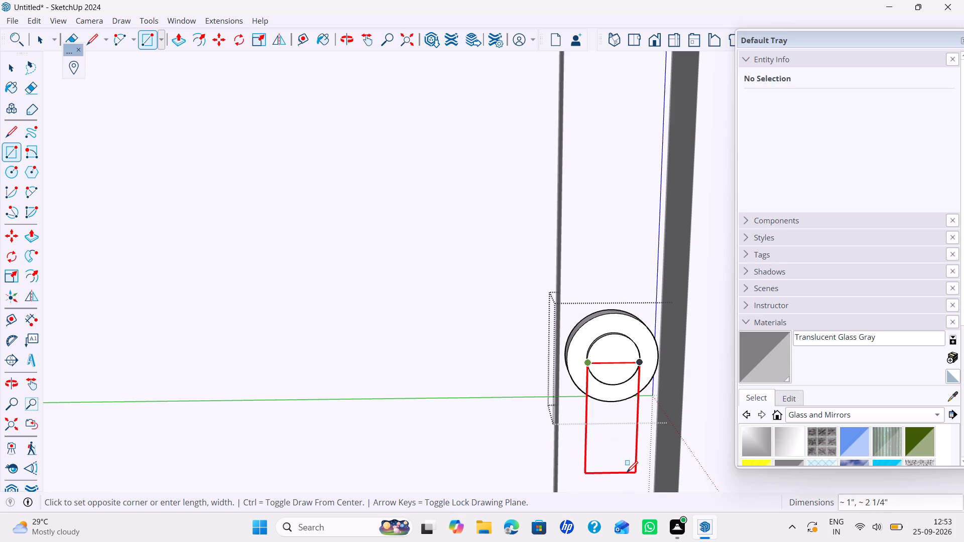
{"action": "scroll", "coordinate": [627, 480], "scroll_direction": "down", "scroll_amount": 13}
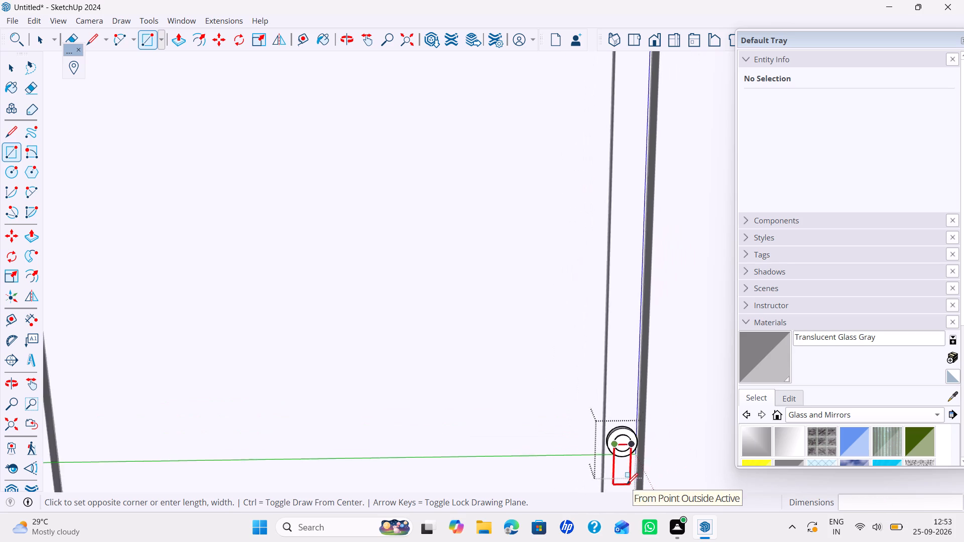
{"action": "scroll", "coordinate": [627, 484], "scroll_direction": "down", "scroll_amount": 2}
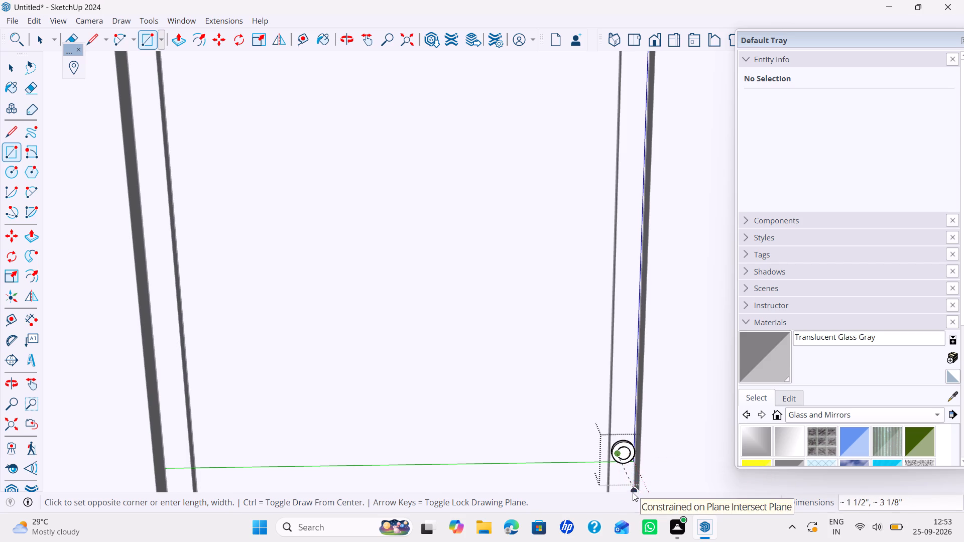
{"action": "scroll", "coordinate": [631, 474], "scroll_direction": "down", "scroll_amount": 3}
{"action": "middle_click_drag", "start_coordinate": [630, 467], "coordinate": [633, 402], "text": "shift"}
{"action": "scroll", "coordinate": [630, 402], "scroll_direction": "up", "scroll_amount": 2}
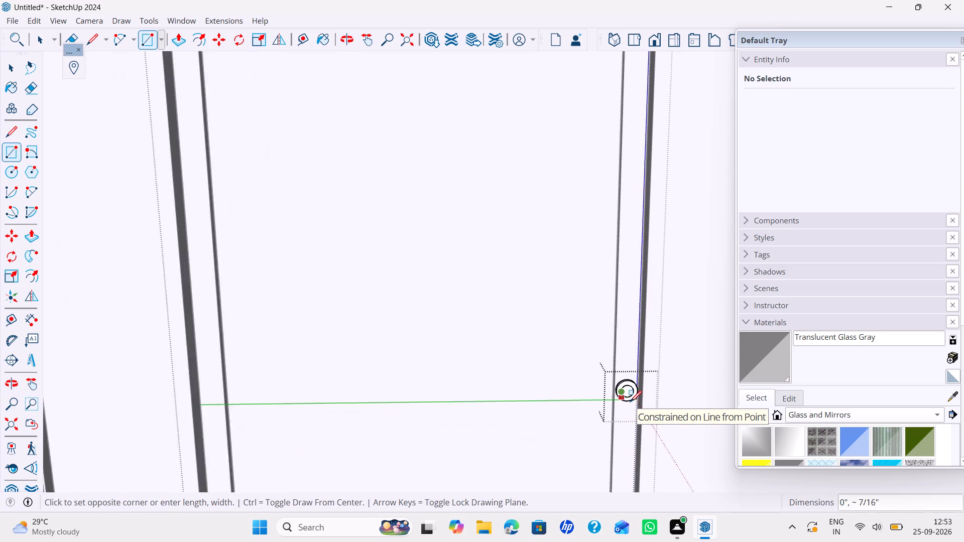
{"action": "scroll", "coordinate": [630, 402], "scroll_direction": "up", "scroll_amount": 5}
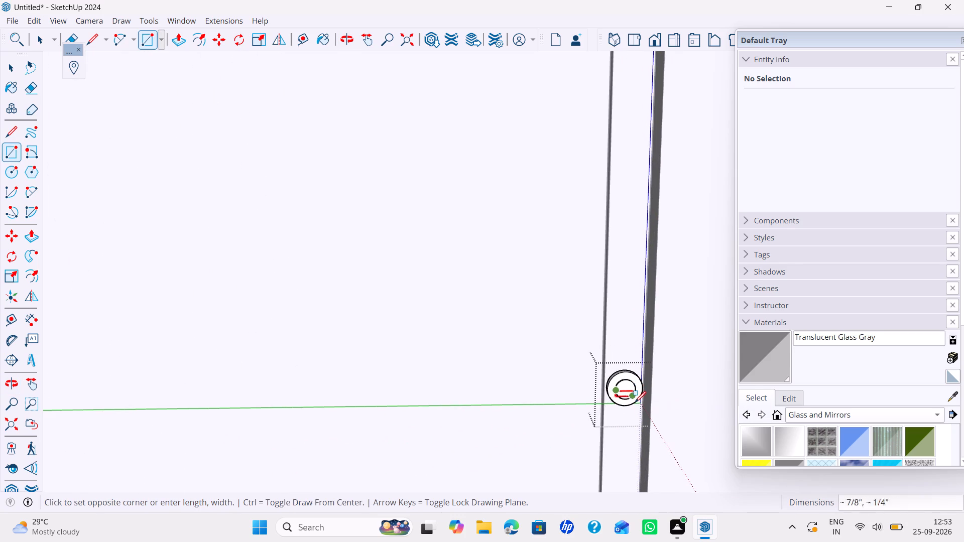
{"action": "left_click", "coordinate": [636, 467]}
{"action": "scroll", "coordinate": [644, 395], "scroll_direction": "up", "scroll_amount": 3}
{"action": "key", "text": "space"}
Move the rectangle's long side that falls short of the inner circle outward about 1/16" onto the circle's endpoint.
{"action": "scroll", "coordinate": [638, 398], "scroll_direction": "up", "scroll_amount": 4}
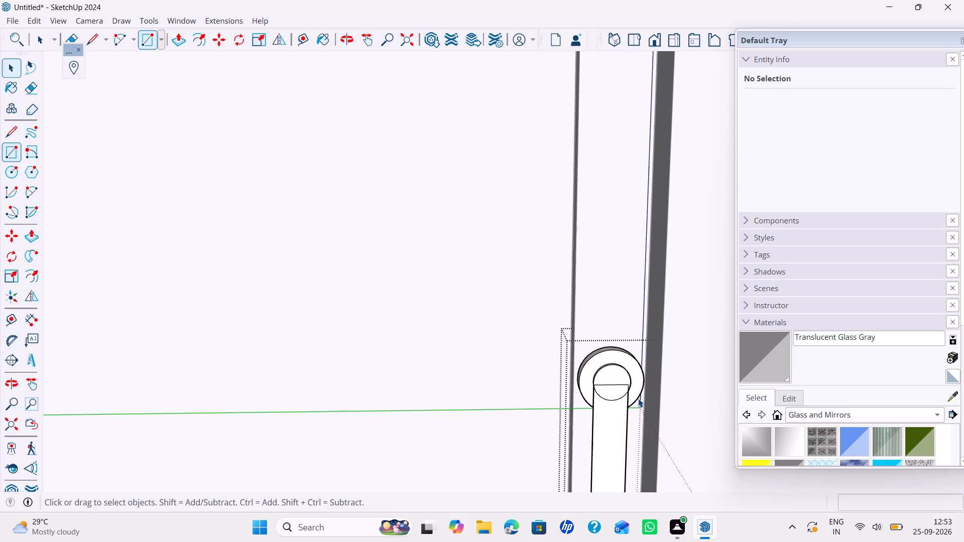
{"action": "scroll", "coordinate": [638, 398], "scroll_direction": "up", "scroll_amount": 7}
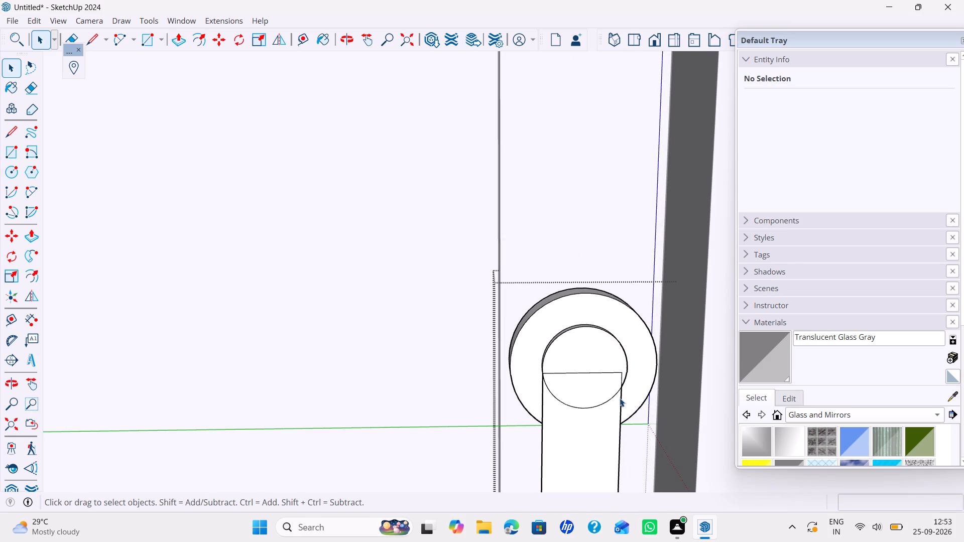
{"action": "left_click", "coordinate": [620, 398]}
{"action": "left_click", "coordinate": [622, 388]}
{"action": "left_click", "coordinate": [622, 397]}
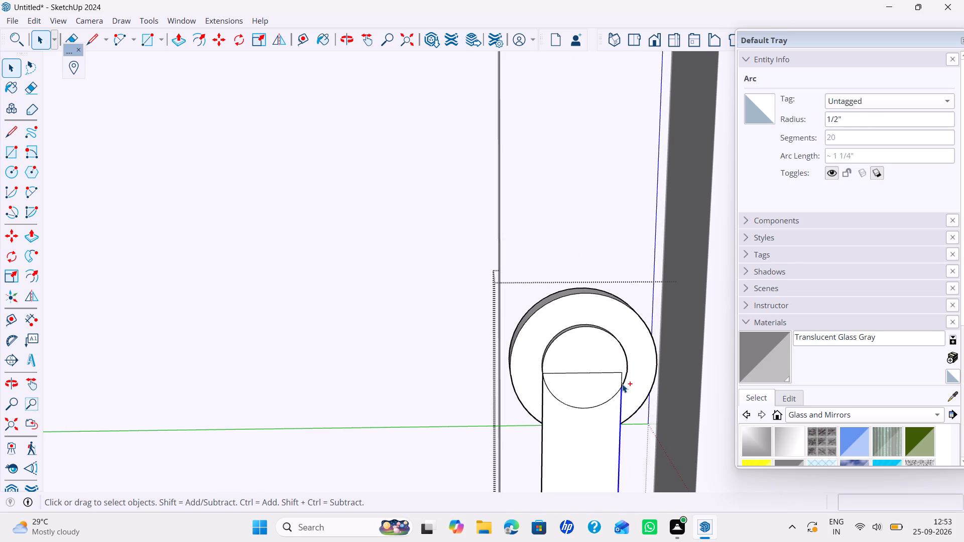
{"action": "left_click", "coordinate": [622, 382], "text": "ctrl"}
{"action": "key", "text": "m"}
{"action": "scroll", "coordinate": [622, 378], "scroll_direction": "up", "scroll_amount": 4}
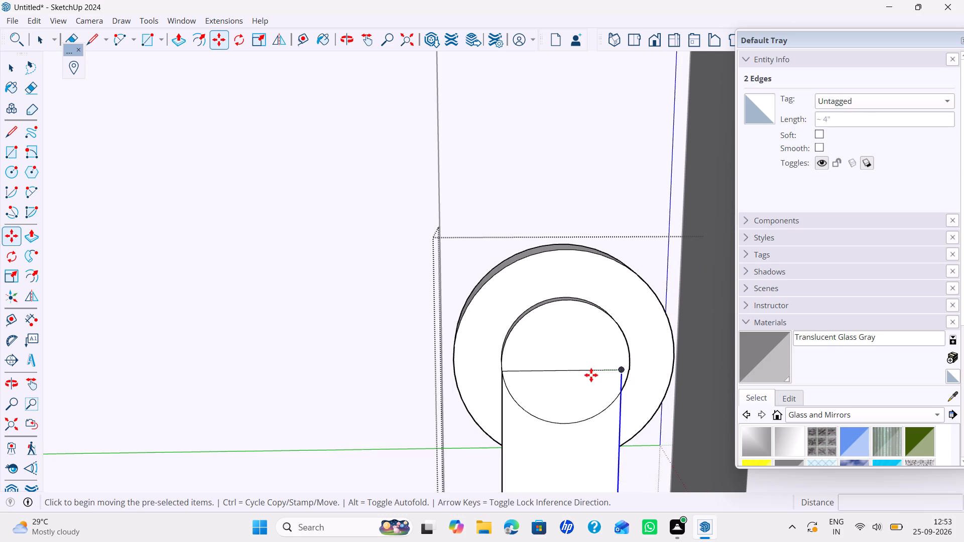
{"action": "scroll", "coordinate": [579, 368], "scroll_direction": "up", "scroll_amount": 6}
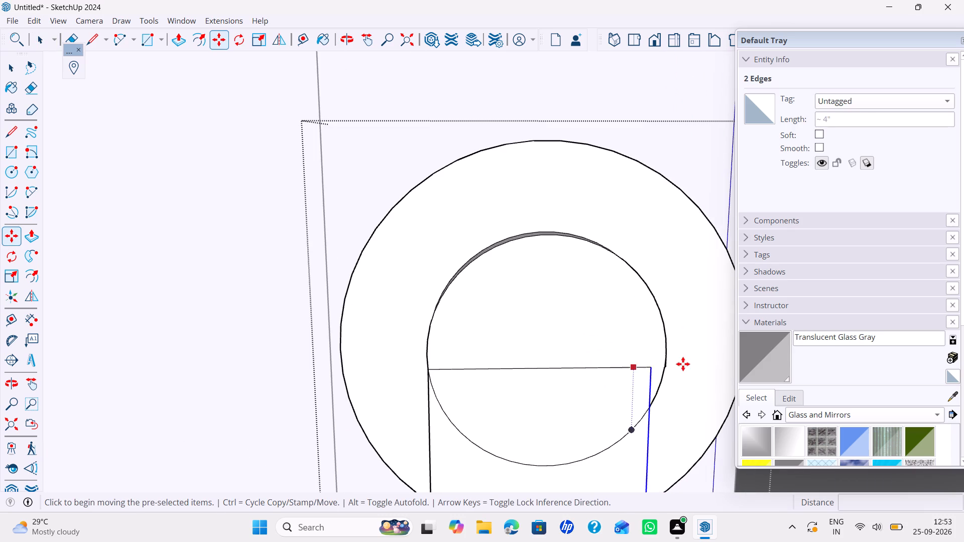
{"action": "left_click", "coordinate": [653, 365]}
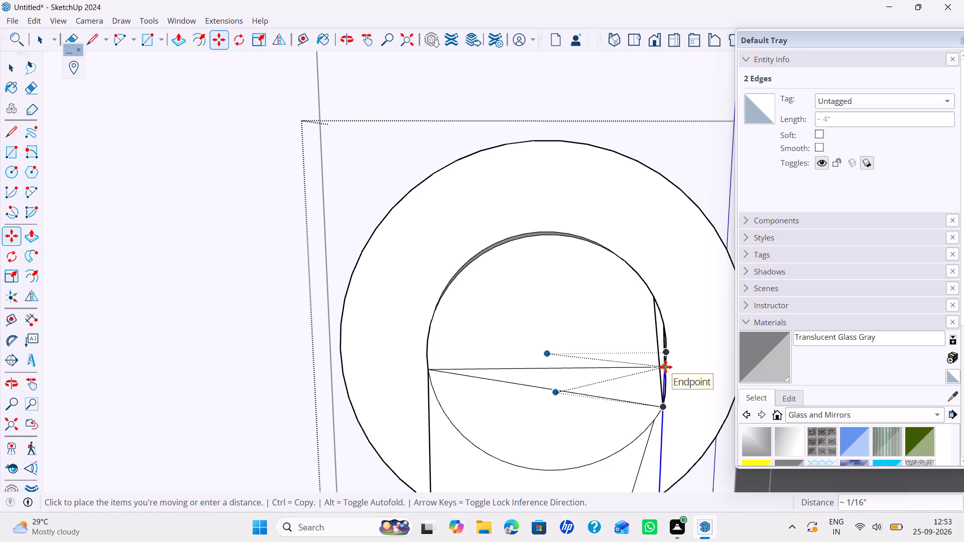
{"action": "key", "text": "Escape"}
{"action": "scroll", "coordinate": [648, 370], "scroll_direction": "up", "scroll_amount": 2}
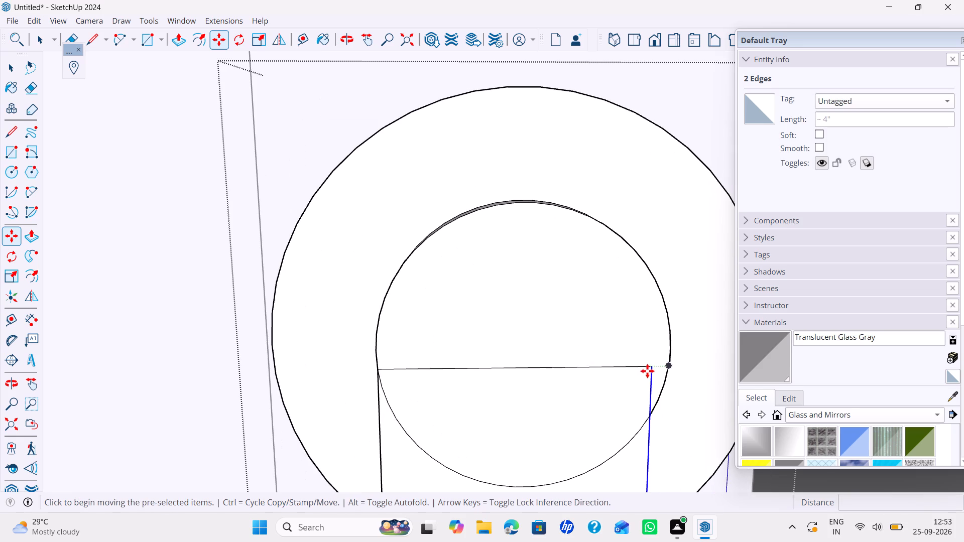
{"action": "left_click", "coordinate": [650, 367]}
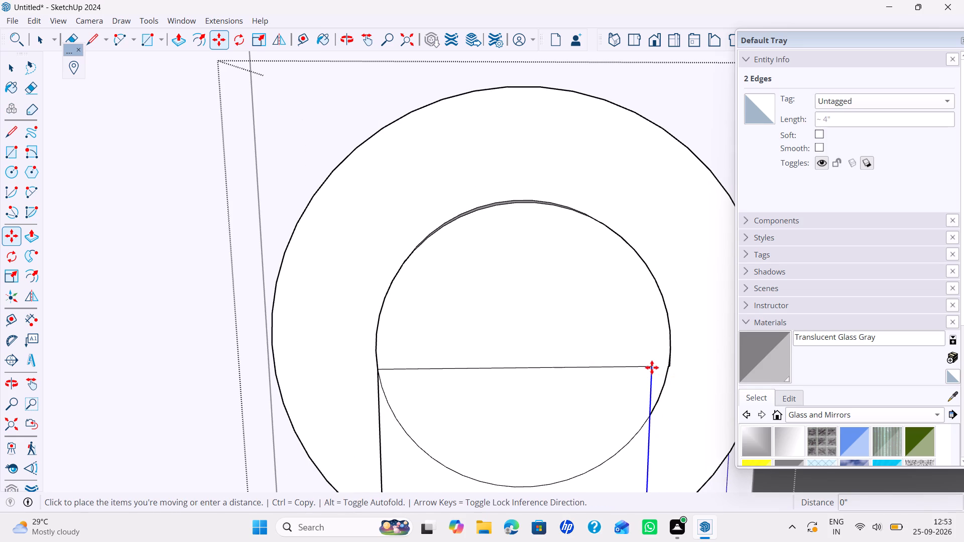
{"action": "left_click", "coordinate": [669, 367]}
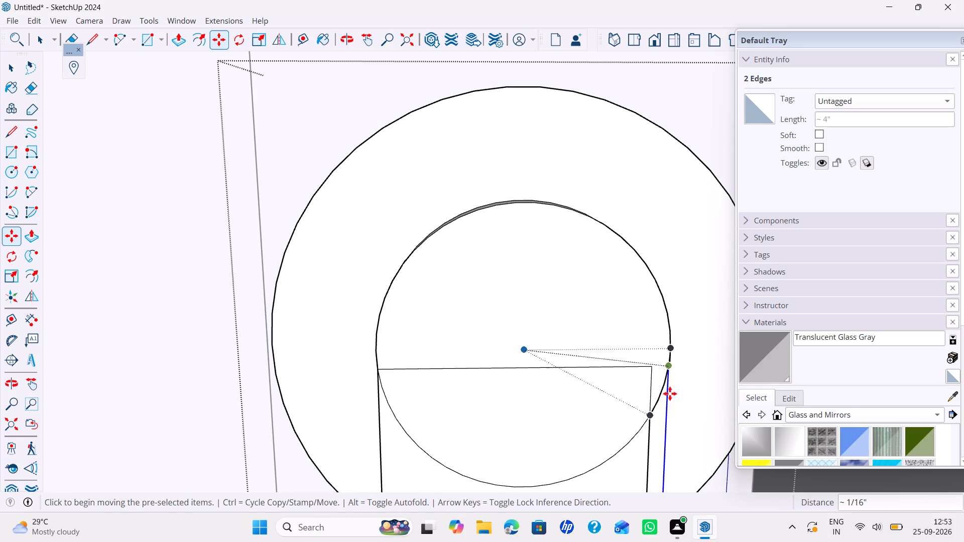
Erase the short stray edge beside the inner circle, just above the lever's moved long side.
{"action": "key", "text": "Escape"}
{"action": "scroll", "coordinate": [678, 366], "scroll_direction": "up", "scroll_amount": 10}
{"action": "middle_click_drag", "start_coordinate": [679, 356], "coordinate": [614, 341]}
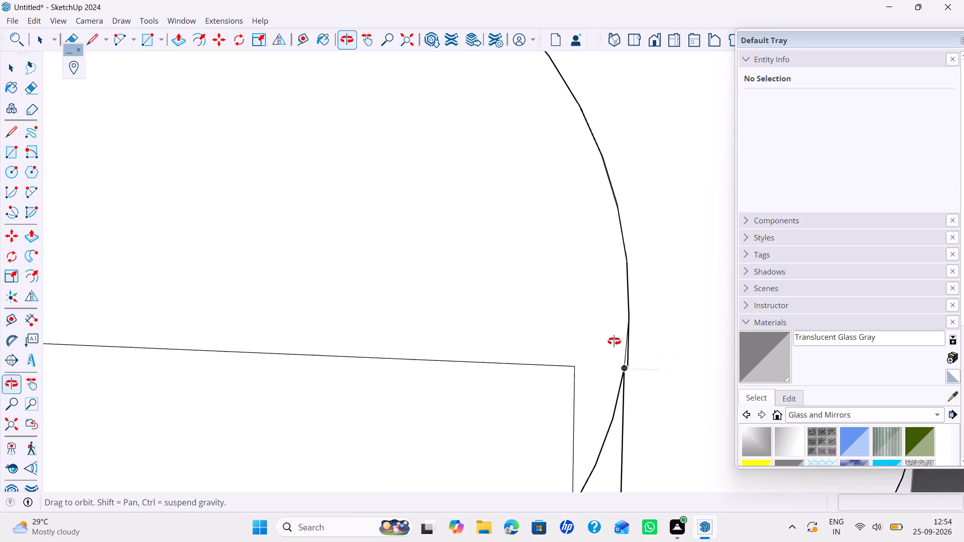
{"action": "middle_click_drag", "start_coordinate": [614, 341], "coordinate": [532, 334]}
{"action": "scroll", "coordinate": [532, 334], "scroll_direction": "up", "scroll_amount": 1}
{"action": "key", "text": "e"}
{"action": "scroll", "coordinate": [667, 383], "scroll_direction": "up", "scroll_amount": 3}
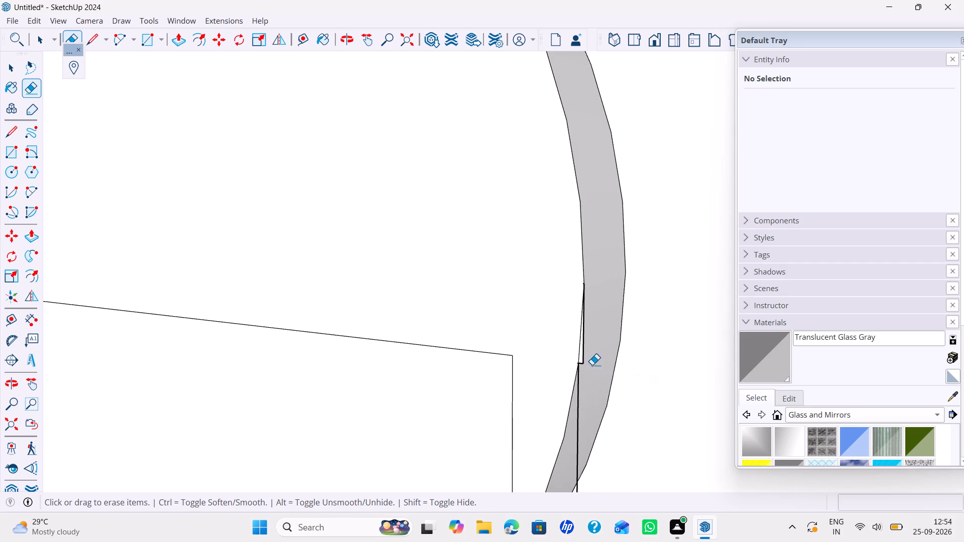
{"action": "left_click_drag", "start_coordinate": [583, 359], "coordinate": [582, 364]}
{"action": "key", "text": "space"}
Draw a line of about 1/16" from the lever rectangle's top corner to the endpoint on the inner circle.
{"action": "scroll", "coordinate": [614, 383], "scroll_direction": "down", "scroll_amount": 7}
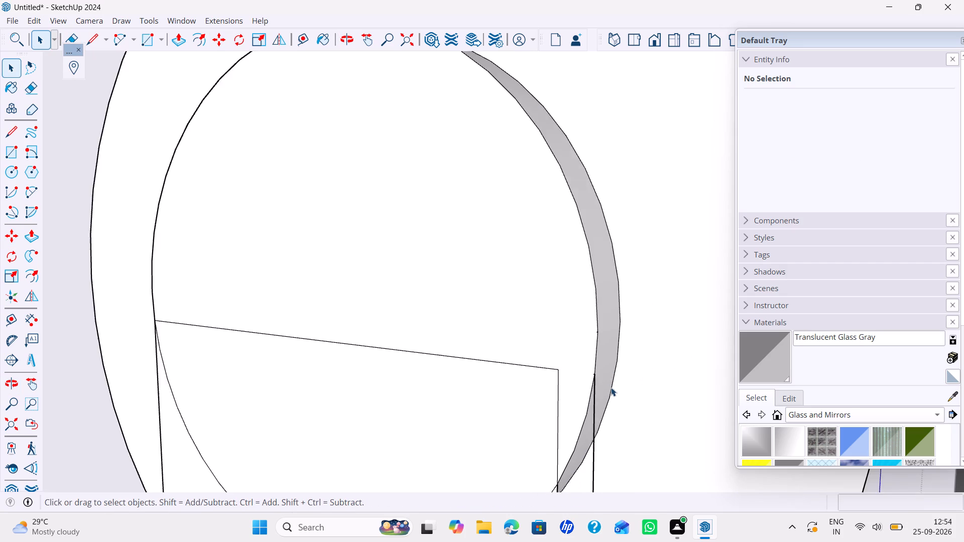
{"action": "scroll", "coordinate": [605, 384], "scroll_direction": "down", "scroll_amount": 7}
{"action": "key", "text": "l"}
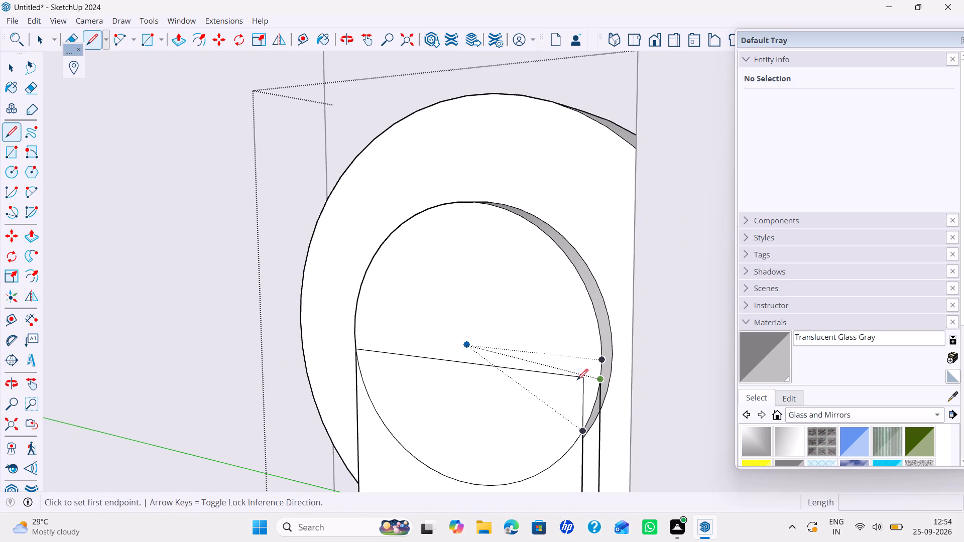
{"action": "left_click", "coordinate": [578, 380]}
{"action": "left_click", "coordinate": [601, 382]}
{"action": "key", "text": "space"}
Draw a short line across the lever's bottom end, joining the original corner to the moved side's end.
{"action": "scroll", "coordinate": [591, 401], "scroll_direction": "down", "scroll_amount": 10}
{"action": "middle_click_drag", "start_coordinate": [599, 435], "coordinate": [627, 417]}
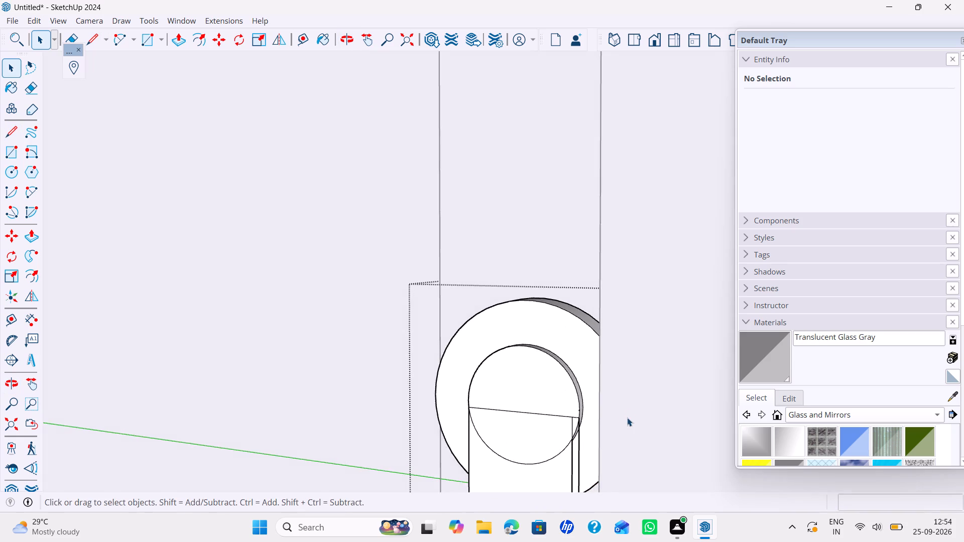
{"action": "scroll", "coordinate": [627, 418], "scroll_direction": "down", "scroll_amount": 7}
{"action": "middle_click_drag", "start_coordinate": [624, 425], "coordinate": [673, 256]}
{"action": "scroll", "coordinate": [652, 318], "scroll_direction": "down", "scroll_amount": 2}
{"action": "middle_click_drag", "start_coordinate": [641, 325], "coordinate": [636, 154], "text": "shift"}
{"action": "key", "text": "l"}
{"action": "scroll", "coordinate": [628, 361], "scroll_direction": "up", "scroll_amount": 4}
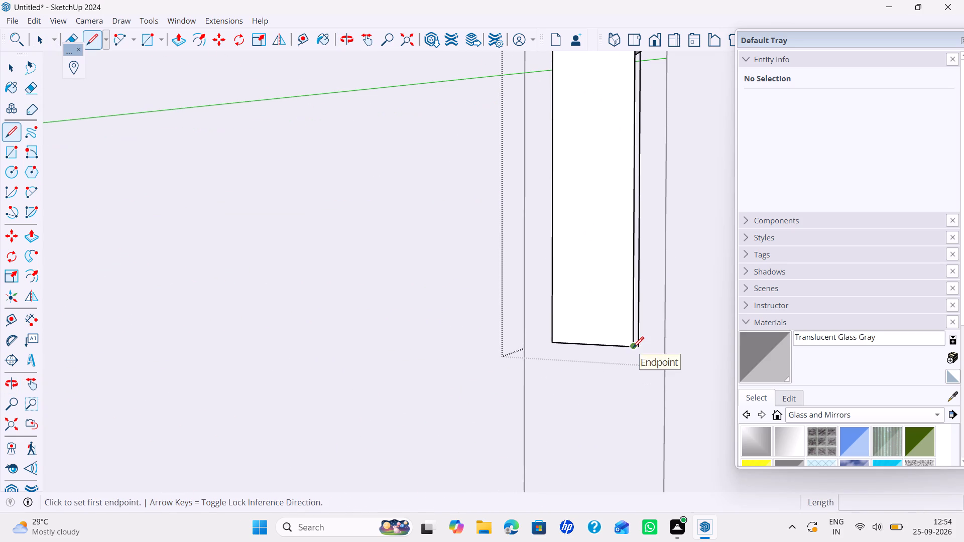
{"action": "left_click", "coordinate": [633, 348]}
{"action": "left_click", "coordinate": [642, 350]}
{"action": "key", "text": "space"}
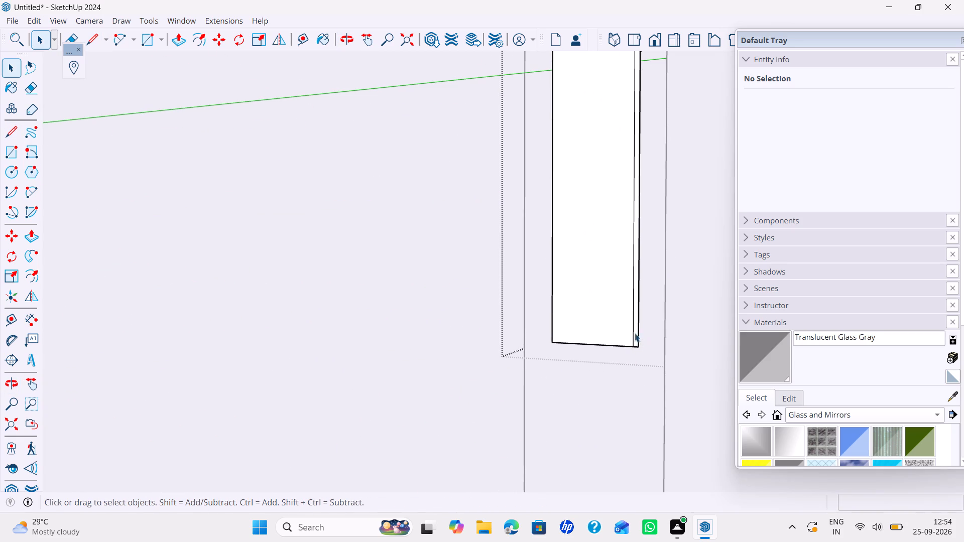
Erase the lever's leftover inner long edge and the rectangle edges that cross the inner circle.
{"action": "key", "text": "e"}
{"action": "left_click", "coordinate": [631, 331]}
{"action": "scroll", "coordinate": [629, 302], "scroll_direction": "down", "scroll_amount": 2}
{"action": "middle_click_drag", "start_coordinate": [626, 292], "coordinate": [628, 337]}
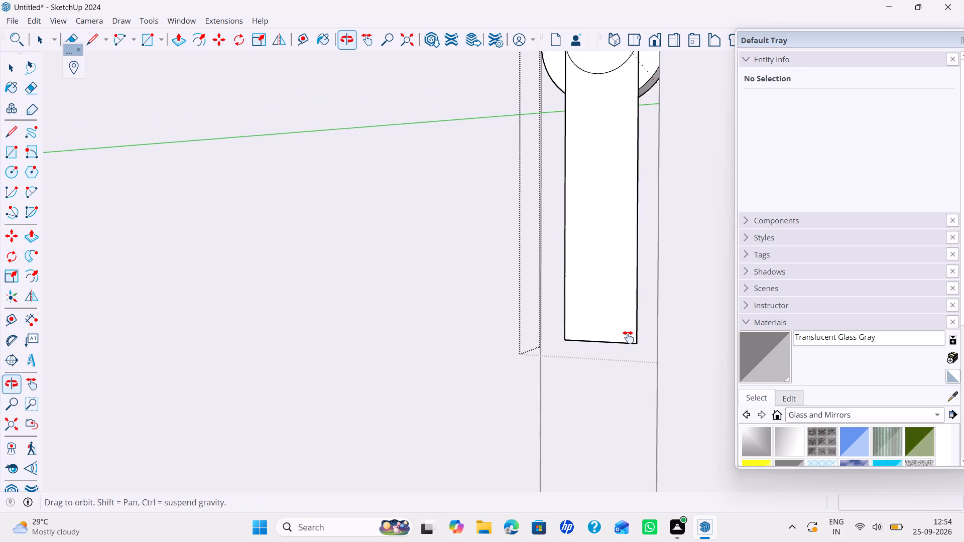
{"action": "middle_click_drag", "start_coordinate": [628, 337], "coordinate": [640, 414]}
{"action": "scroll", "coordinate": [634, 151], "scroll_direction": "up", "scroll_amount": 3}
{"action": "left_click", "coordinate": [649, 163]}
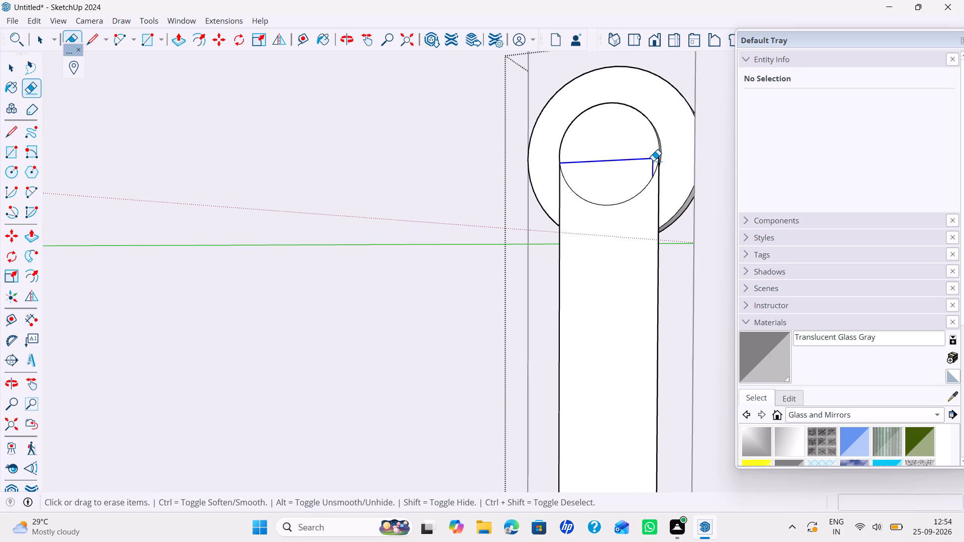
{"action": "key", "text": "space"}
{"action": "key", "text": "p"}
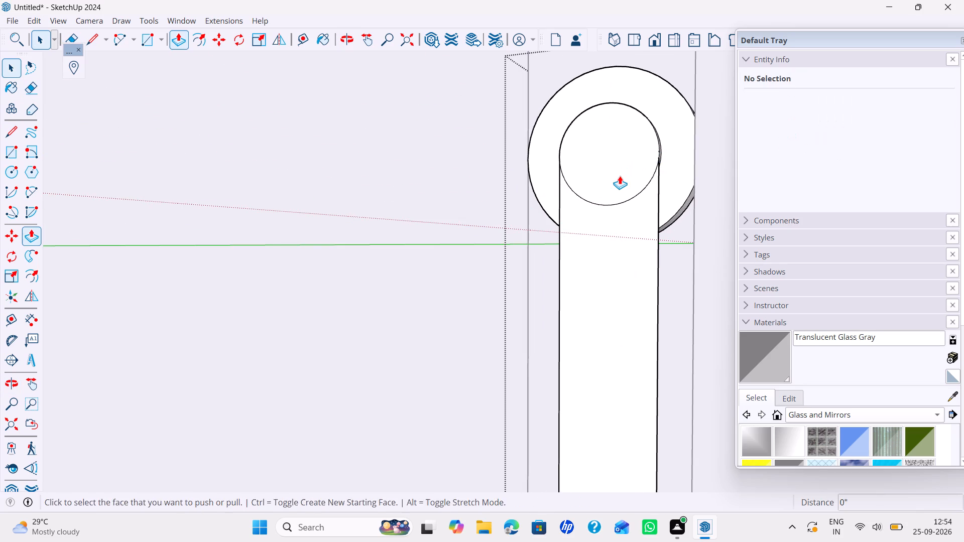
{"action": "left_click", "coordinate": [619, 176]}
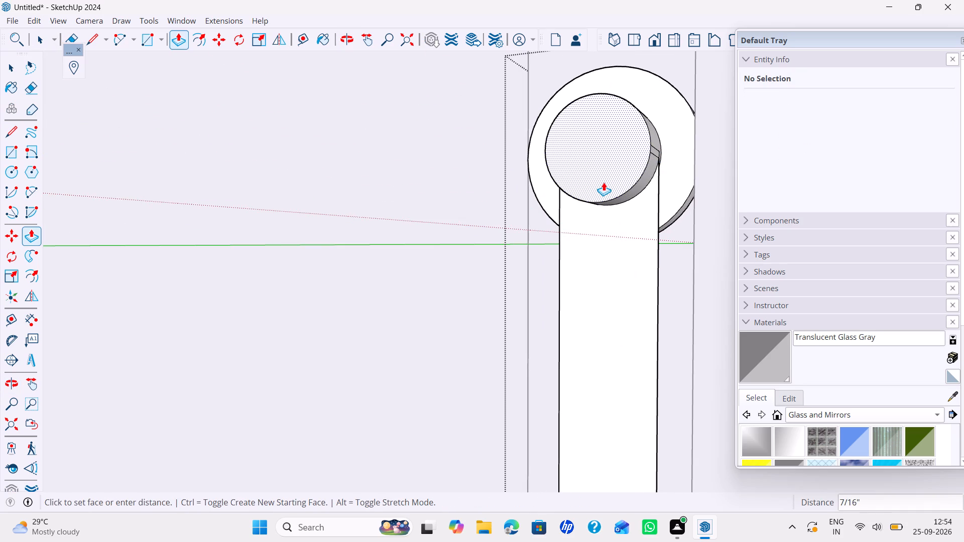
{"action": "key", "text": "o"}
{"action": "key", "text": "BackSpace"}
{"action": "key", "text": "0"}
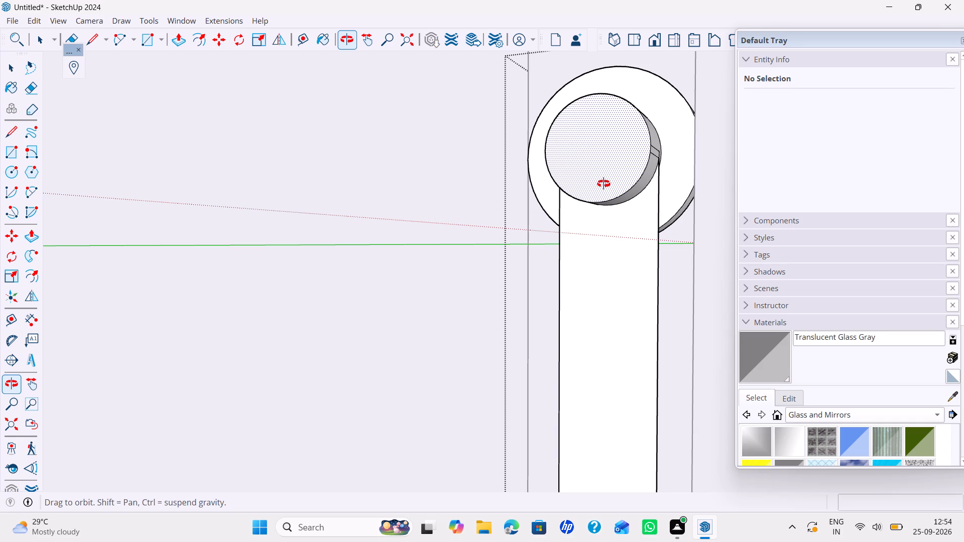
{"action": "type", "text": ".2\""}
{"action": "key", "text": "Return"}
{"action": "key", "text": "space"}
Extrude the lever face and the inner disc outward by the same distance, about 7/16".
{"action": "key", "text": "p"}
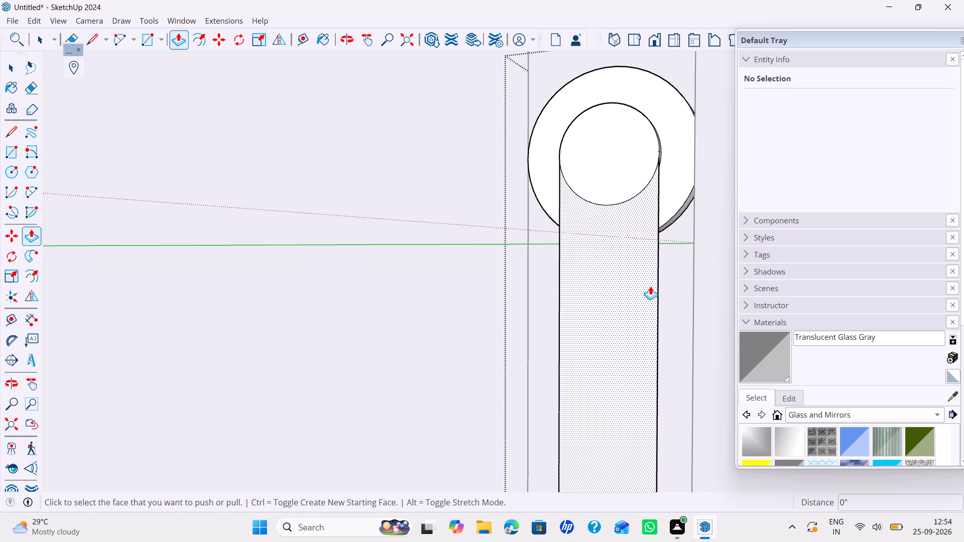
{"action": "double_click", "coordinate": [649, 284]}
{"action": "key", "text": "space"}
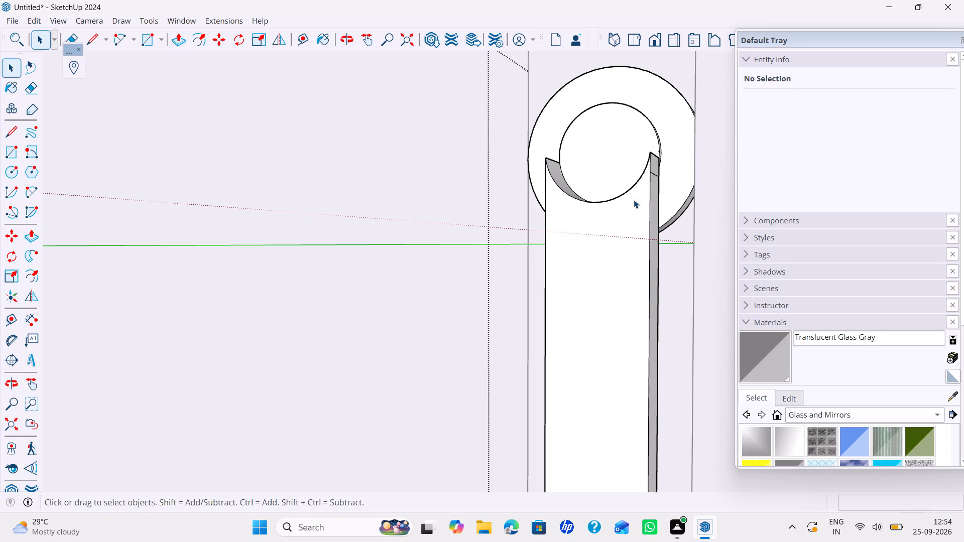
{"action": "key", "text": "p"}
{"action": "double_click", "coordinate": [599, 166]}
{"action": "key", "text": "space"}
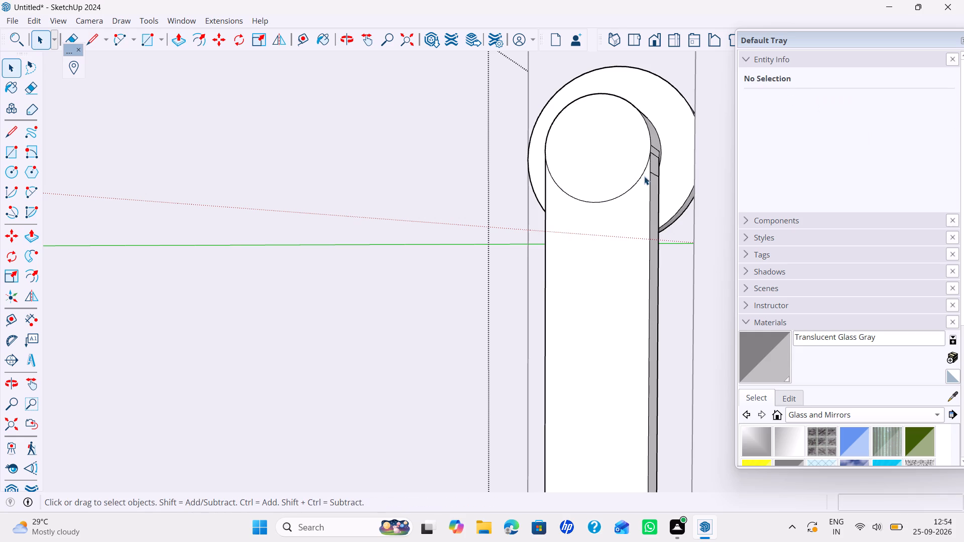
Erase the lowest leftover seam edge across the lever's side face.
{"action": "key", "text": "e"}
{"action": "scroll", "coordinate": [645, 150], "scroll_direction": "up", "scroll_amount": 7}
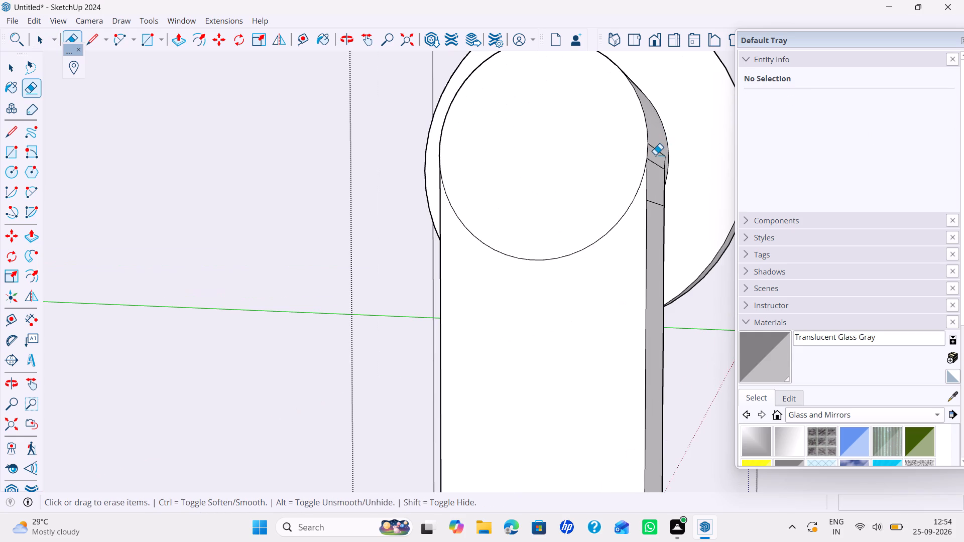
{"action": "left_click", "coordinate": [656, 207]}
{"action": "left_click_drag", "start_coordinate": [657, 205], "coordinate": [658, 196]}
Erase the circle arc dividing the lever's front face, including the small stub left at its side edge.
{"action": "middle_click_drag", "start_coordinate": [608, 238], "coordinate": [672, 384]}
{"action": "left_click_drag", "start_coordinate": [597, 219], "coordinate": [606, 268]}
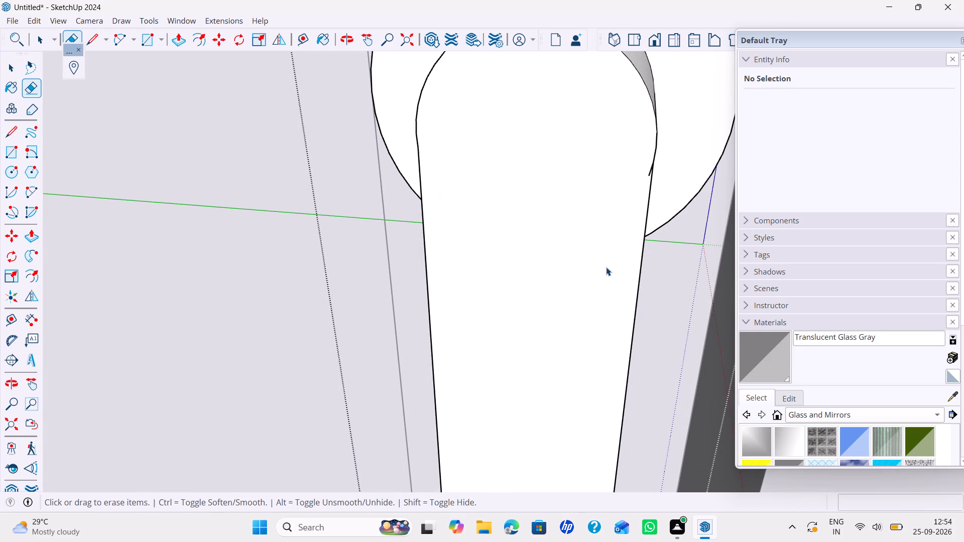
{"action": "key", "text": "space"}
{"action": "scroll", "coordinate": [606, 266], "scroll_direction": "down", "scroll_amount": 7}
{"action": "scroll", "coordinate": [606, 200], "scroll_direction": "up", "scroll_amount": 9}
{"action": "key", "text": "e"}
{"action": "scroll", "coordinate": [626, 213], "scroll_direction": "up", "scroll_amount": 1}
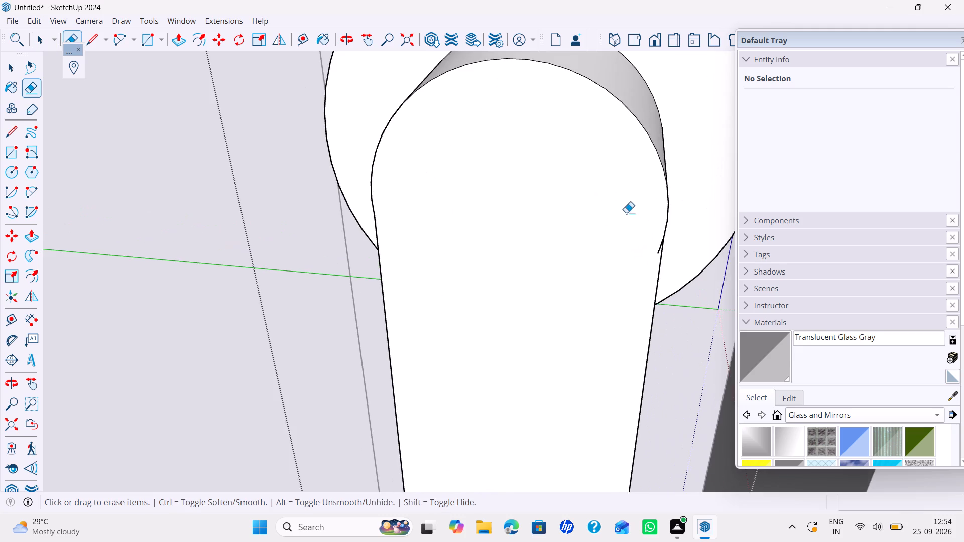
{"action": "left_click", "coordinate": [663, 253]}
{"action": "key", "text": "space"}
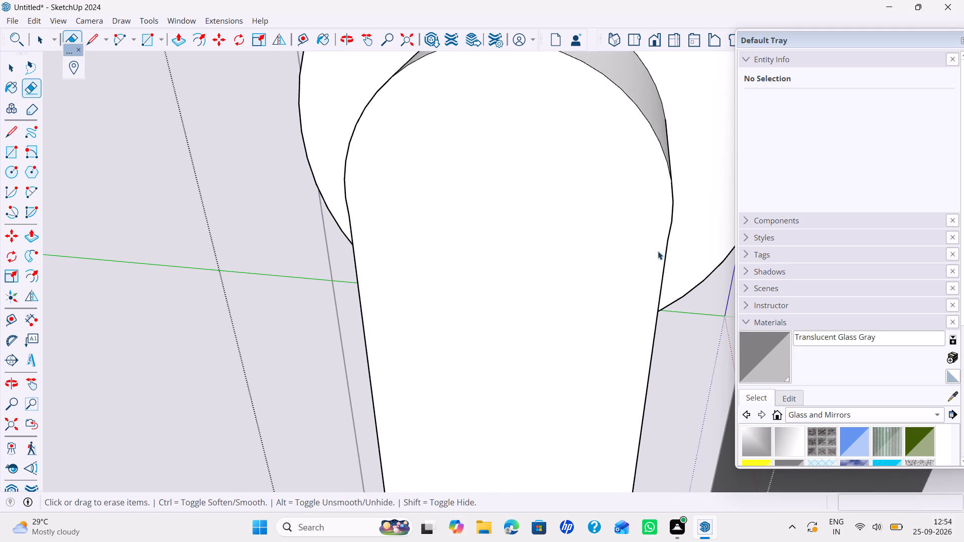
Close the handle group to return to the surrounding door group.
{"action": "scroll", "coordinate": [607, 251], "scroll_direction": "down", "scroll_amount": 20}
{"action": "scroll", "coordinate": [607, 251], "scroll_direction": "down", "scroll_amount": 2}
{"action": "middle_click_drag", "start_coordinate": [577, 273], "coordinate": [664, 298]}
{"action": "scroll", "coordinate": [637, 288], "scroll_direction": "down", "scroll_amount": 8}
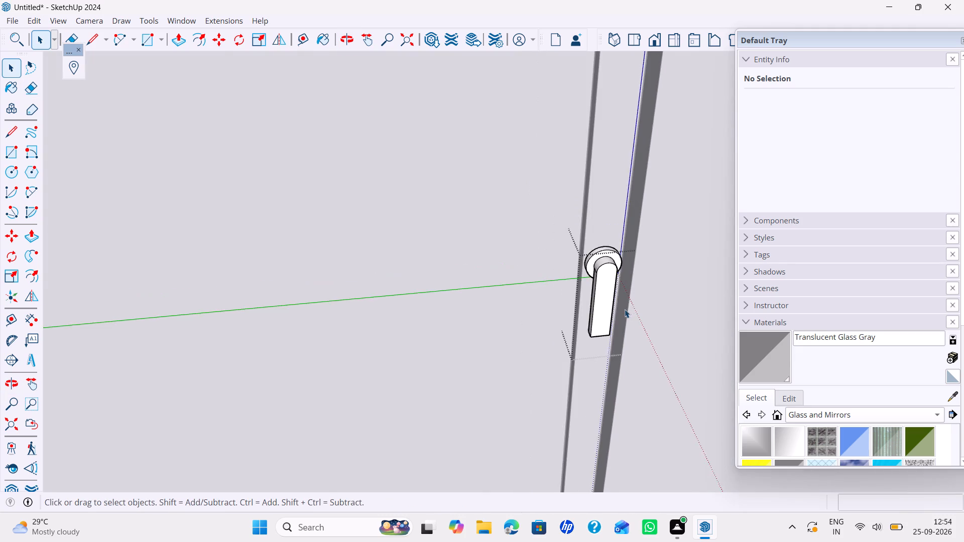
{"action": "scroll", "coordinate": [625, 309], "scroll_direction": "down", "scroll_amount": 15}
{"action": "scroll", "coordinate": [624, 310], "scroll_direction": "down", "scroll_amount": 13, "text": "shift"}
{"action": "middle_click_drag", "start_coordinate": [623, 317], "coordinate": [588, 355], "text": "shift"}
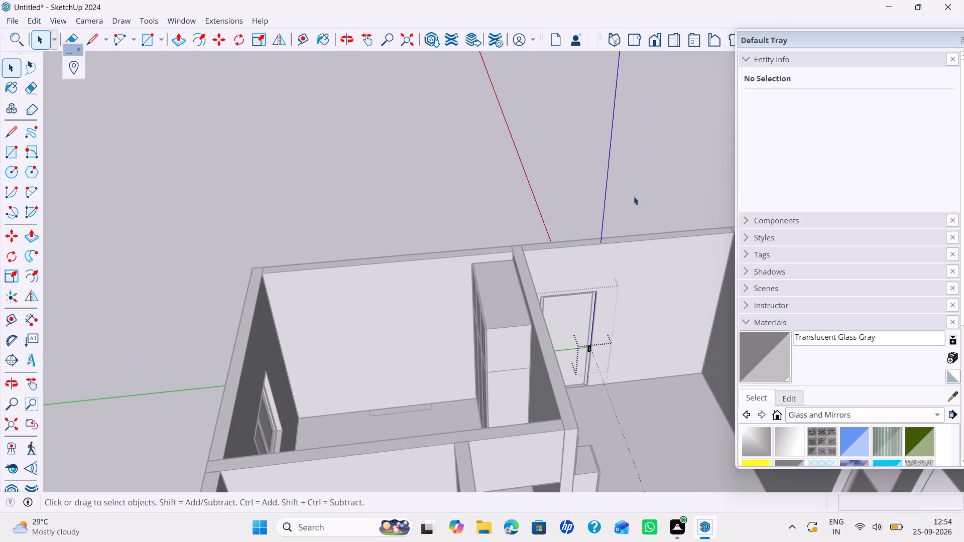
{"action": "scroll", "coordinate": [638, 184], "scroll_direction": "up", "scroll_amount": 1}
{"action": "double_click", "coordinate": [638, 184]}
Paint the living-room door panel with the Wood Floor material from the Wood collection.
{"action": "middle_click_drag", "start_coordinate": [656, 266], "coordinate": [622, 254]}
{"action": "scroll", "coordinate": [638, 290], "scroll_direction": "down", "scroll_amount": 4}
{"action": "middle_click_drag", "start_coordinate": [639, 296], "coordinate": [606, 263]}
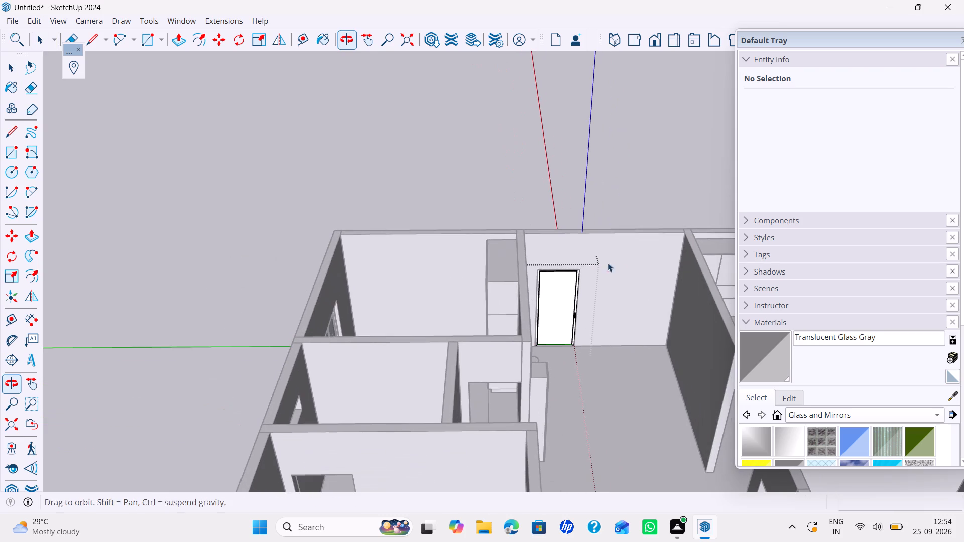
{"action": "middle_click_drag", "start_coordinate": [689, 316], "coordinate": [611, 301]}
{"action": "scroll", "coordinate": [644, 311], "scroll_direction": "up", "scroll_amount": 1}
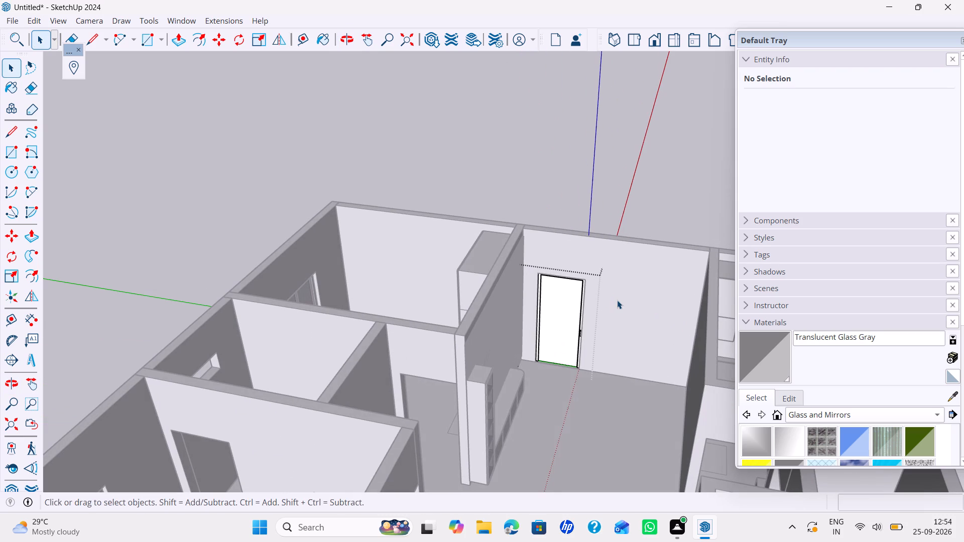
{"action": "left_click", "coordinate": [544, 305]}
{"action": "middle_click_drag", "start_coordinate": [594, 293], "coordinate": [600, 281]}
{"action": "scroll", "coordinate": [647, 297], "scroll_direction": "down", "scroll_amount": 3}
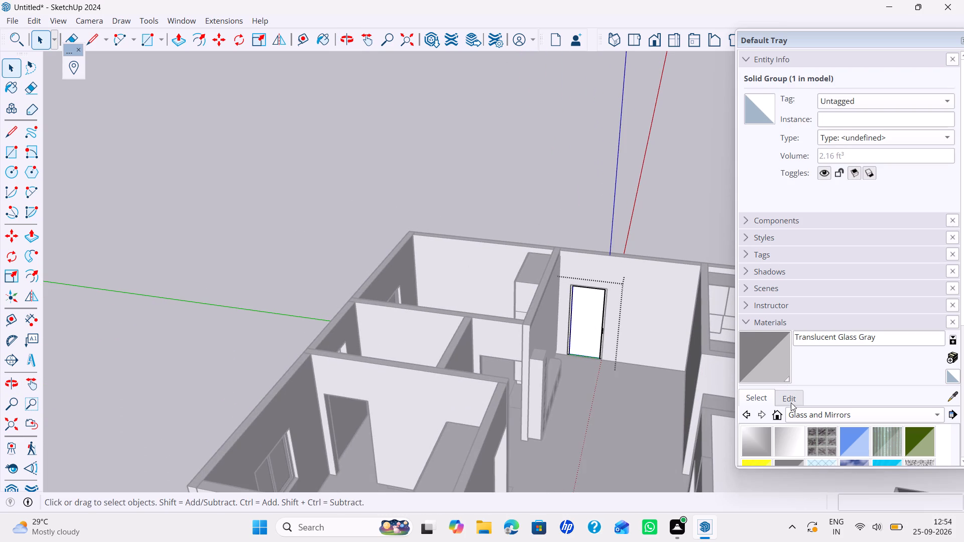
{"action": "left_click", "coordinate": [809, 414]}
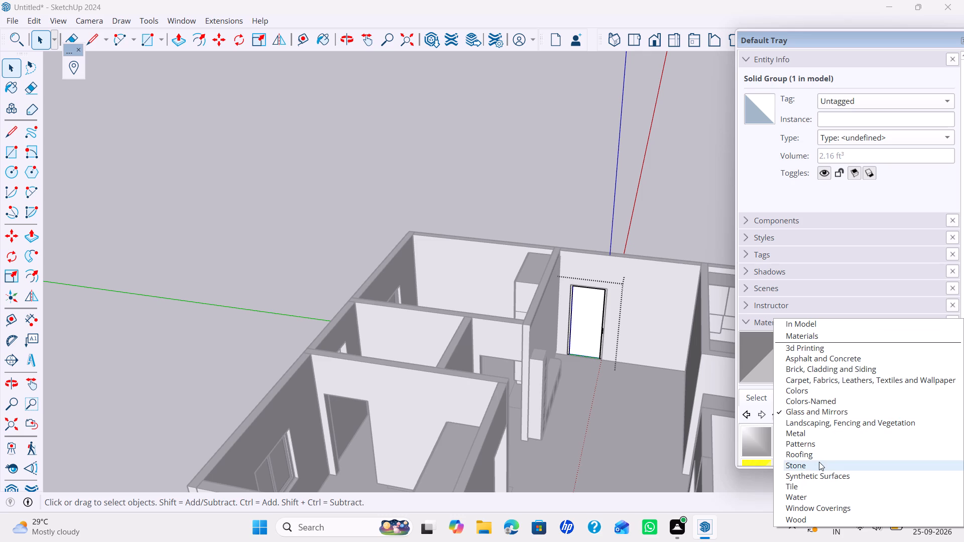
{"action": "scroll", "coordinate": [819, 462], "scroll_direction": "down", "scroll_amount": 5}
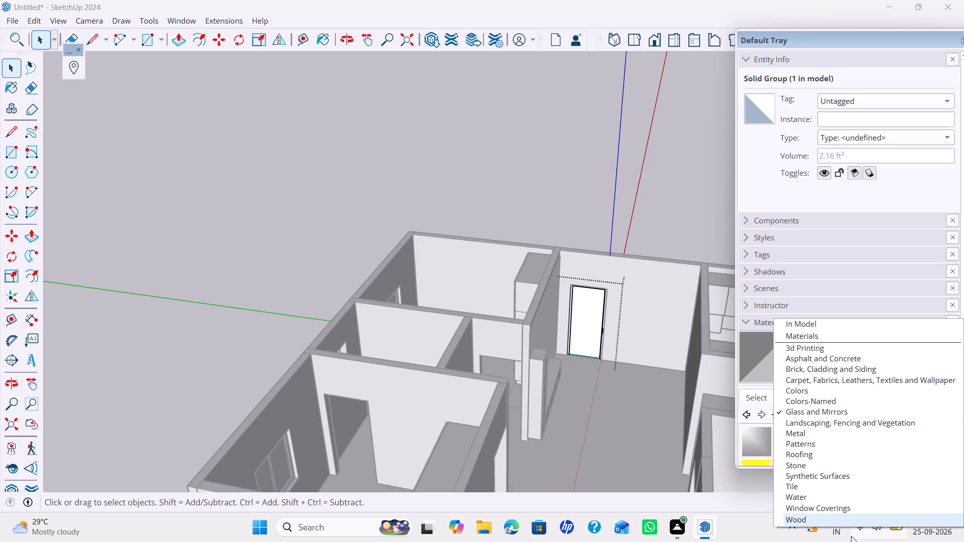
{"action": "left_click", "coordinate": [821, 523]}
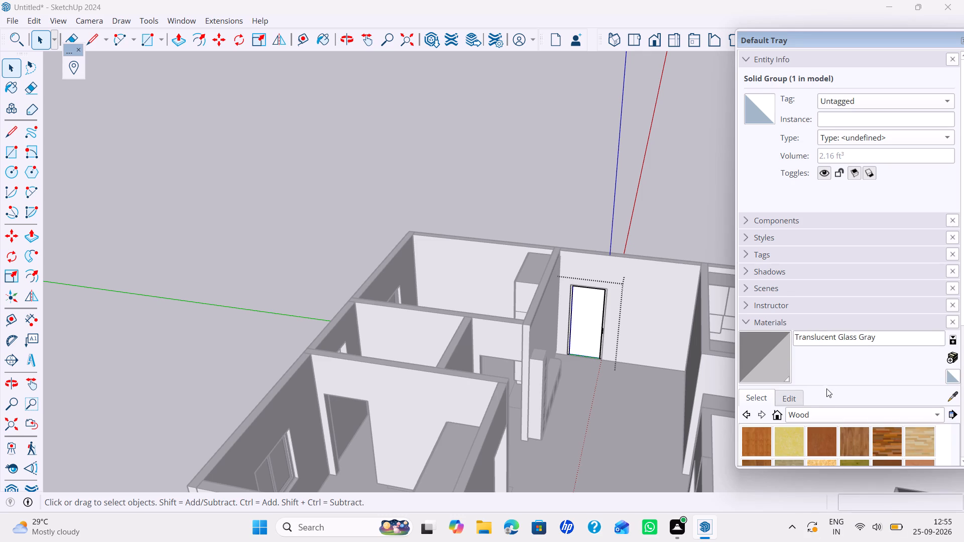
{"action": "scroll", "coordinate": [864, 374], "scroll_direction": "down", "scroll_amount": 5}
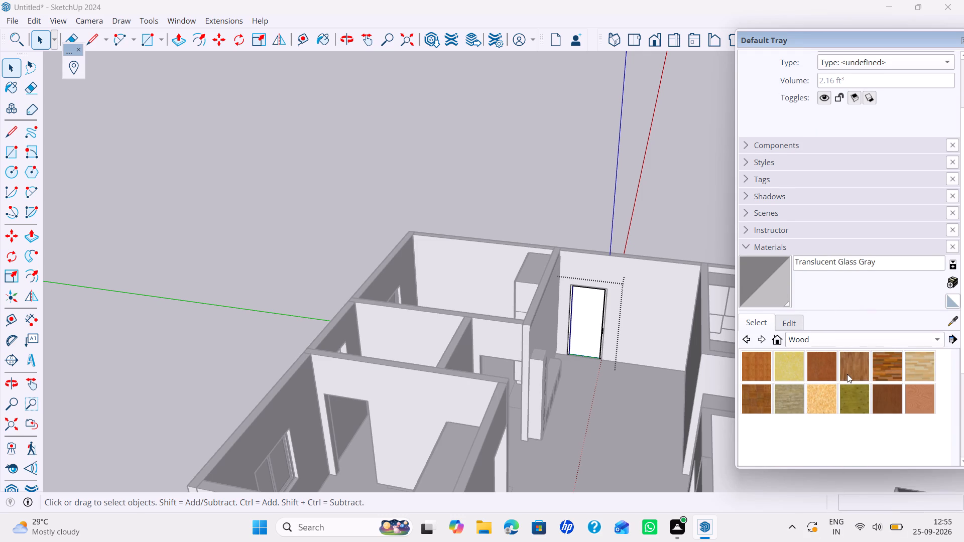
{"action": "left_click", "coordinate": [847, 374]}
{"action": "left_click", "coordinate": [601, 311]}
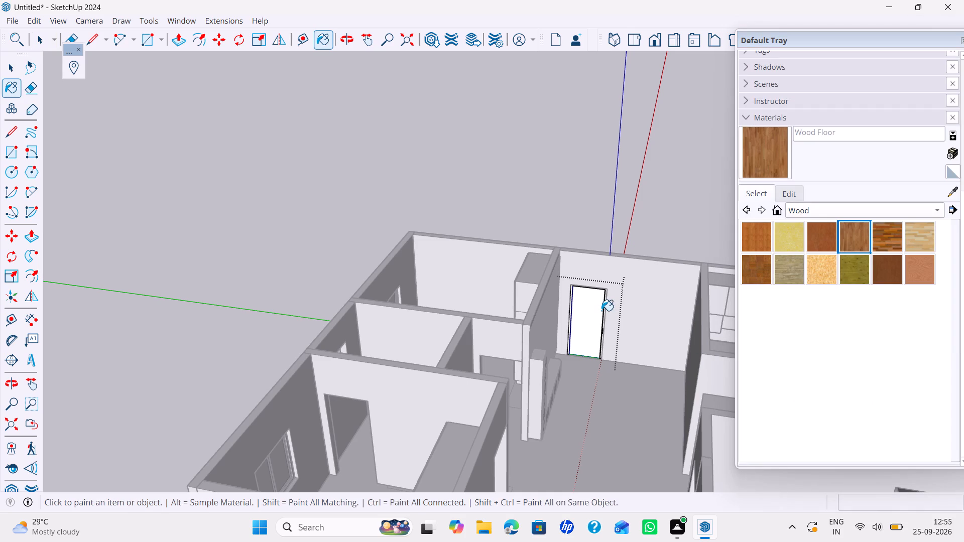
Close the door group to return to the whole model.
{"action": "scroll", "coordinate": [601, 311], "scroll_direction": "up", "scroll_amount": 15}
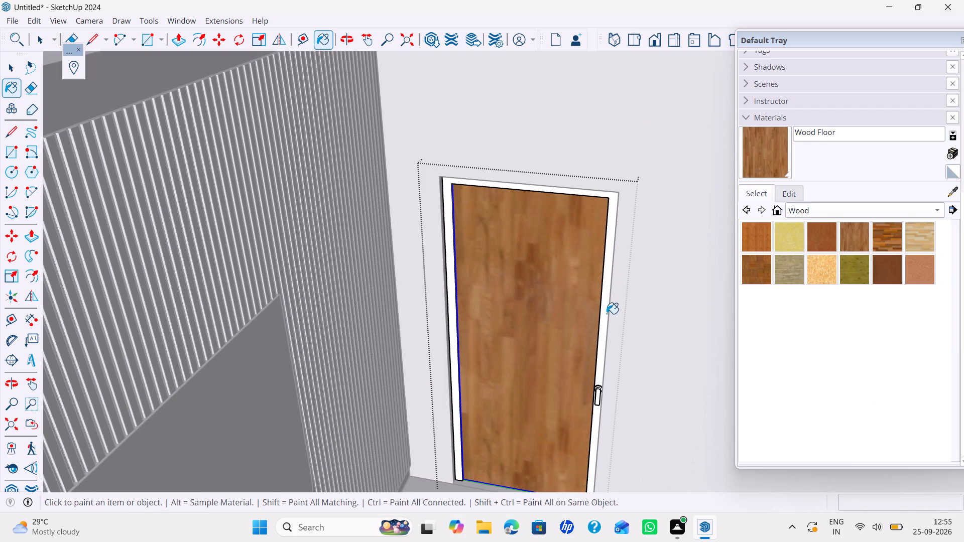
{"action": "key", "text": "space"}
{"action": "left_click", "coordinate": [660, 288]}
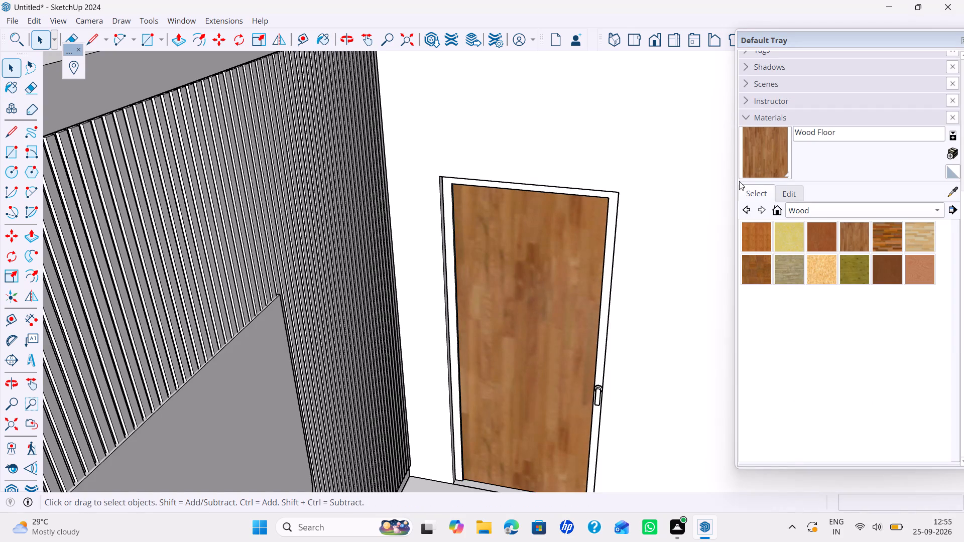
Paint the whole living-room door group with Wood Floor so its unpainted frame and handle take the material.
{"action": "left_click", "coordinate": [784, 151]}
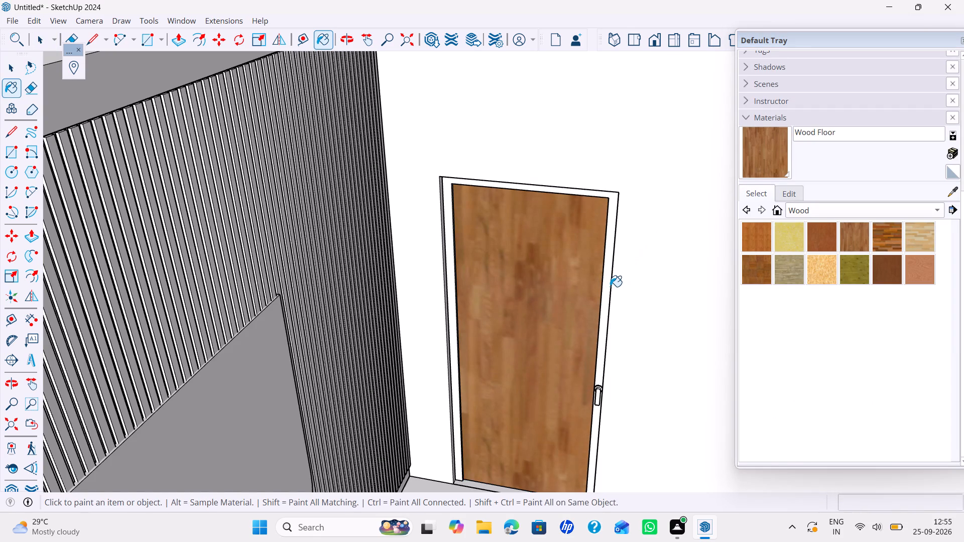
{"action": "left_click", "coordinate": [605, 293]}
{"action": "key", "text": "space"}
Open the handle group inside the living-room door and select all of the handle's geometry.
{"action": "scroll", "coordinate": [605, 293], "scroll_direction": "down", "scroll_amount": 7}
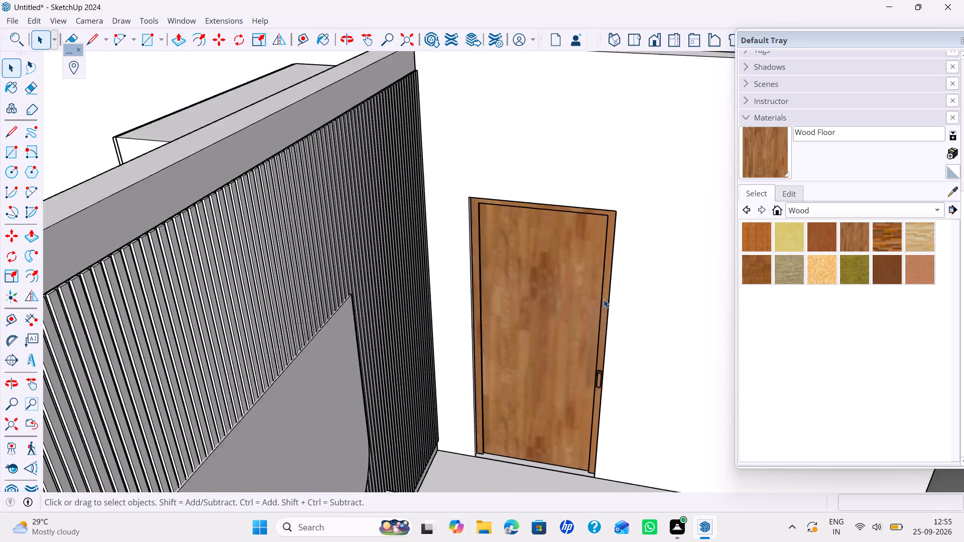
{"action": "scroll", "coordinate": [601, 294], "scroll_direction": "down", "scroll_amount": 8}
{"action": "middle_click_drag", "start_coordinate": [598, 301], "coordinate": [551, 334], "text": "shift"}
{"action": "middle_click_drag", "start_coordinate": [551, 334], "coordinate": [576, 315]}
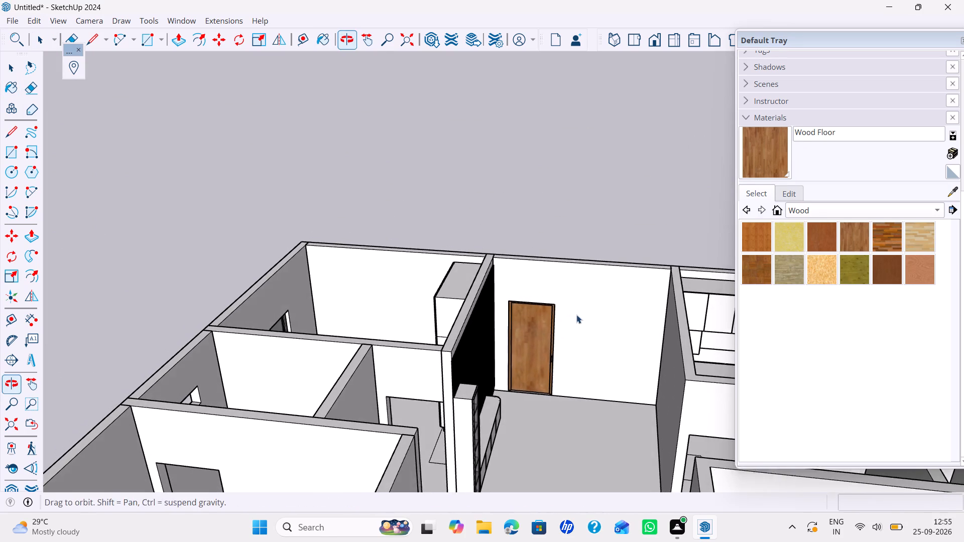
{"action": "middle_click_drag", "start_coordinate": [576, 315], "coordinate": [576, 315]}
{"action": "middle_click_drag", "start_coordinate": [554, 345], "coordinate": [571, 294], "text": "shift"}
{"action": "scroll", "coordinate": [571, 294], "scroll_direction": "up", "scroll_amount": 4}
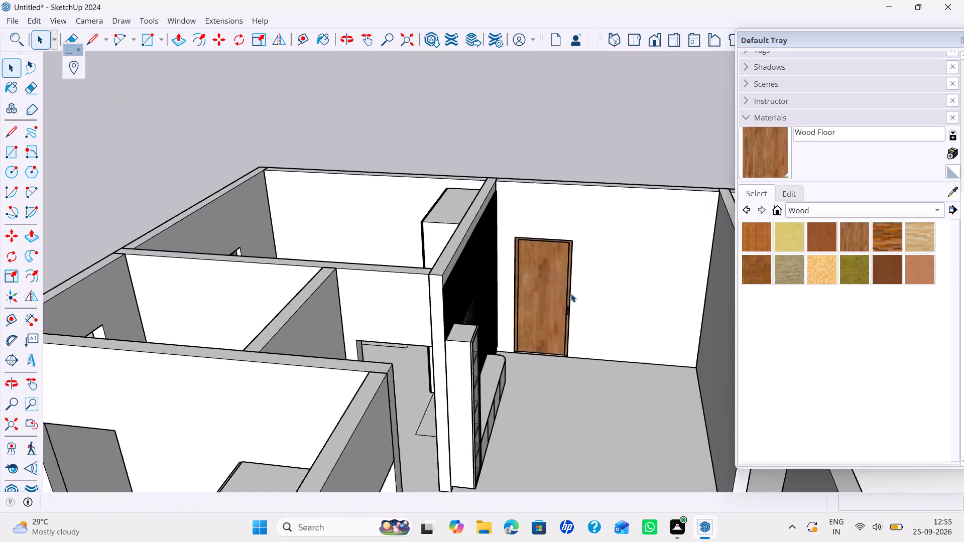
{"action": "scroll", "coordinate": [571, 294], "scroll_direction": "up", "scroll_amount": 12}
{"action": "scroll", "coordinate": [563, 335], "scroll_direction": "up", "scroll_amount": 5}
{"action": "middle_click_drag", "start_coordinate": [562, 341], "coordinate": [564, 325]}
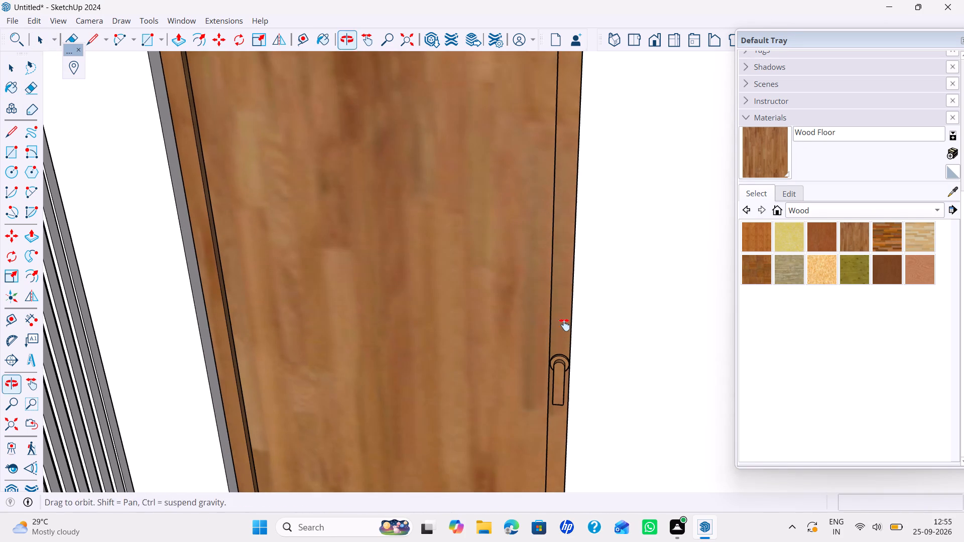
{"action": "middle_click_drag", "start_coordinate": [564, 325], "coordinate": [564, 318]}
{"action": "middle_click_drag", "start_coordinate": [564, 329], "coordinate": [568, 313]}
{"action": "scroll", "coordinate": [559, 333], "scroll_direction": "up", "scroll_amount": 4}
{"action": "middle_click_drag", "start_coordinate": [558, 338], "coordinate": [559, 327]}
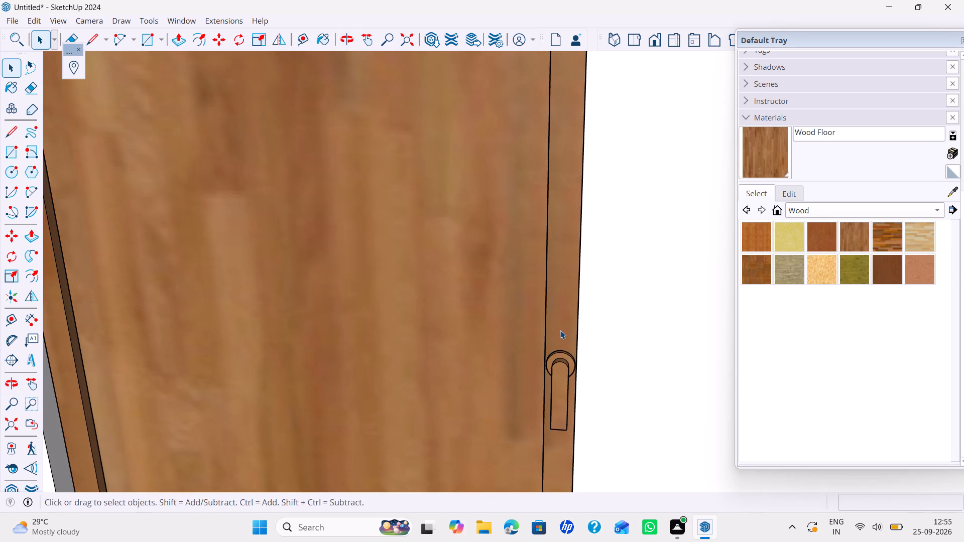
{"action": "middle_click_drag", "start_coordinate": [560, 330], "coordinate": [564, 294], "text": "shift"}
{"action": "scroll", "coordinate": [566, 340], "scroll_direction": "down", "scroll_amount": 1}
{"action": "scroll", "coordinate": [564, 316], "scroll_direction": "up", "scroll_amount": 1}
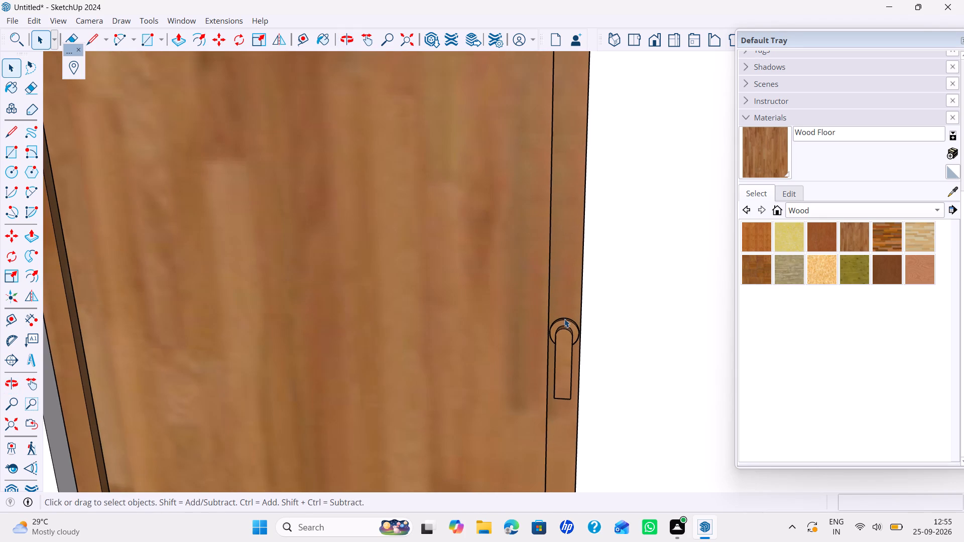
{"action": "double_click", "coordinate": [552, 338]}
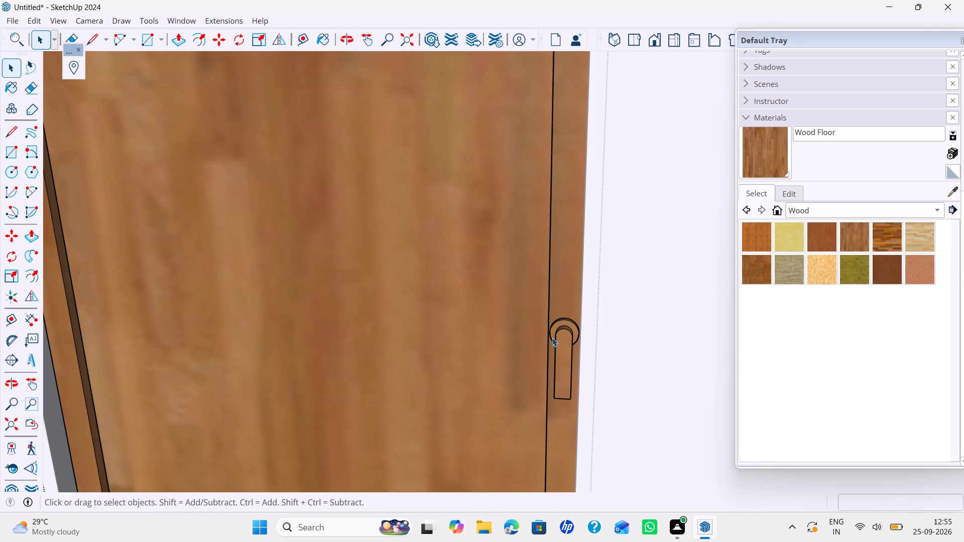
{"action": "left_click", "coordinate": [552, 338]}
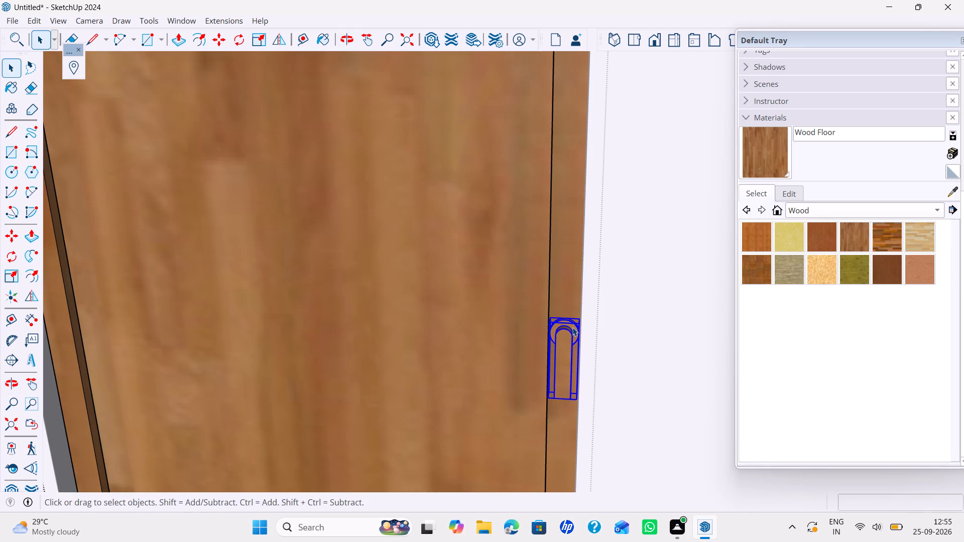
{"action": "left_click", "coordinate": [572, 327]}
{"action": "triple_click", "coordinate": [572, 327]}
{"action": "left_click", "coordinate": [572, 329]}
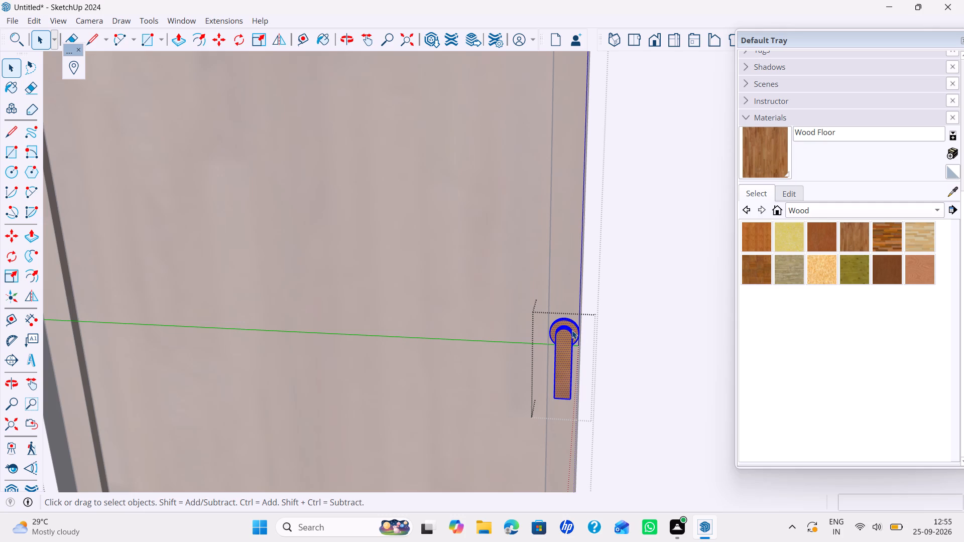
Look through the Colors-Named material collection for a colour for the door handle.
{"action": "left_click", "coordinate": [812, 212]}
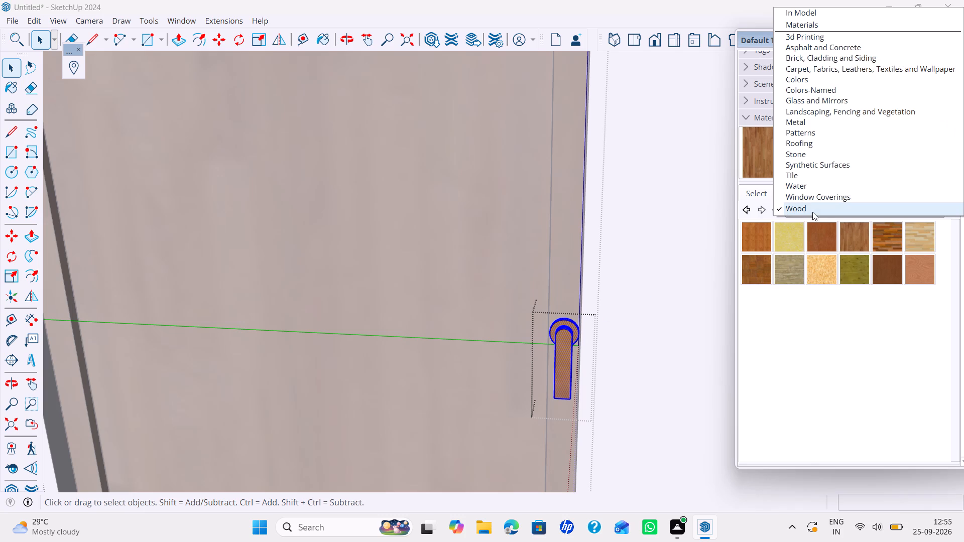
{"action": "scroll", "coordinate": [811, 156], "scroll_direction": "up", "scroll_amount": 2}
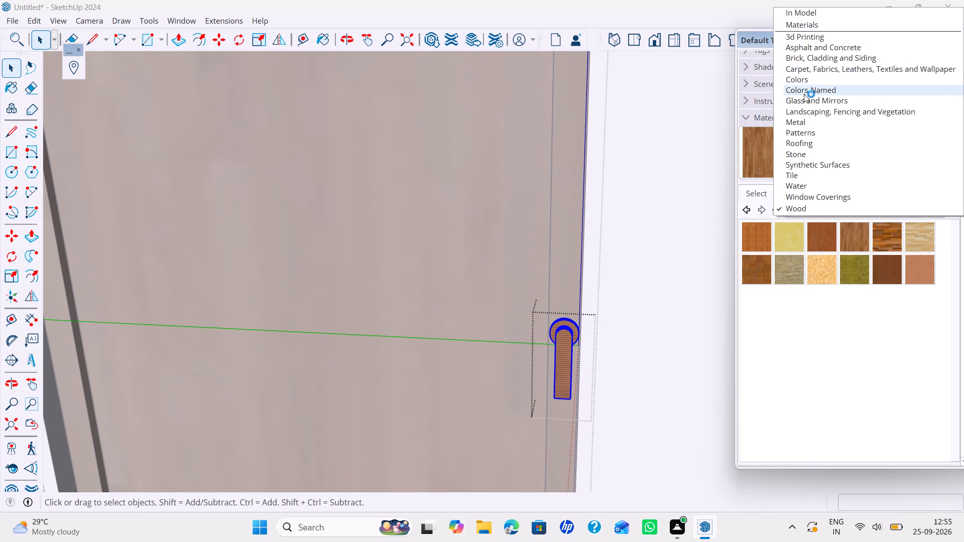
{"action": "left_click", "coordinate": [803, 94]}
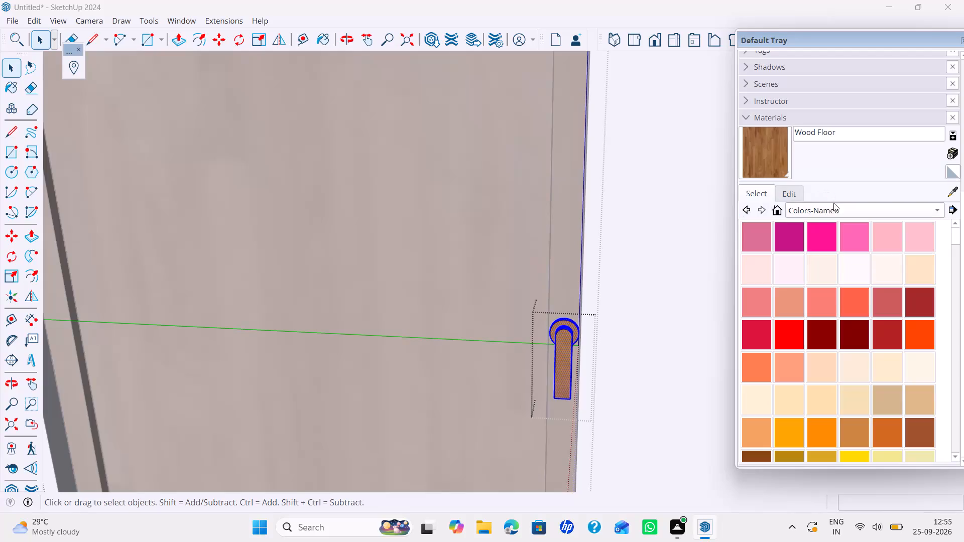
{"action": "scroll", "coordinate": [826, 224], "scroll_direction": "down", "scroll_amount": 4}
{"action": "scroll", "coordinate": [816, 264], "scroll_direction": "down", "scroll_amount": 8}
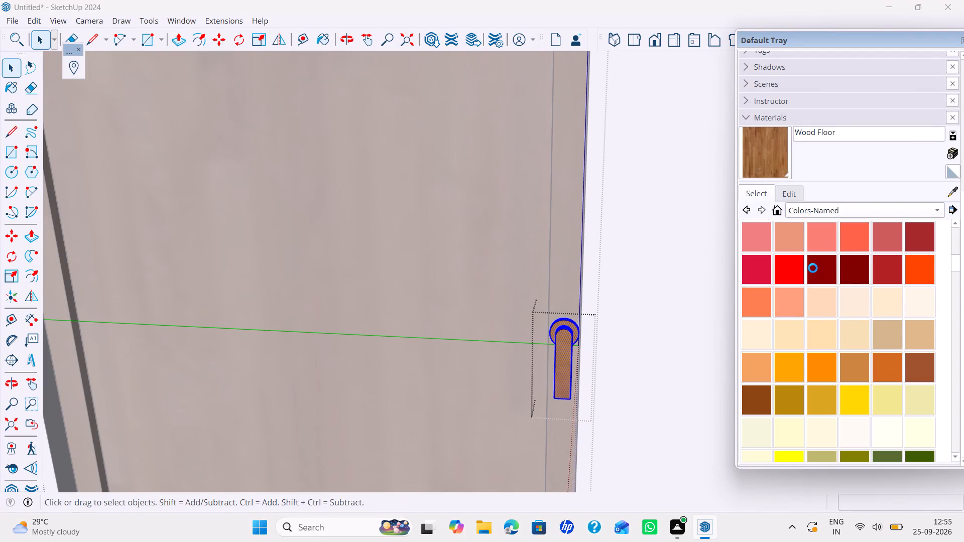
{"action": "scroll", "coordinate": [813, 268], "scroll_direction": "down", "scroll_amount": 9}
{"action": "scroll", "coordinate": [797, 311], "scroll_direction": "down", "scroll_amount": 5}
{"action": "scroll", "coordinate": [797, 311], "scroll_direction": "up", "scroll_amount": 6}
{"action": "scroll", "coordinate": [812, 328], "scroll_direction": "down", "scroll_amount": 5}
{"action": "middle_click_drag", "start_coordinate": [814, 335], "coordinate": [833, 295]}
{"action": "scroll", "coordinate": [828, 311], "scroll_direction": "down", "scroll_amount": 6}
{"action": "scroll", "coordinate": [824, 327], "scroll_direction": "up", "scroll_amount": 6}
{"action": "scroll", "coordinate": [863, 289], "scroll_direction": "up", "scroll_amount": 1}
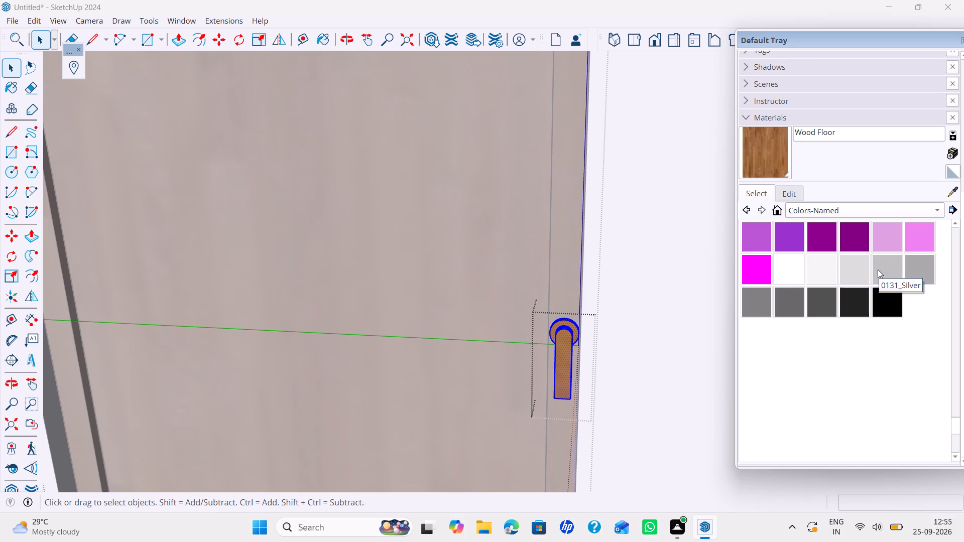
{"action": "scroll", "coordinate": [878, 269], "scroll_direction": "up", "scroll_amount": 2}
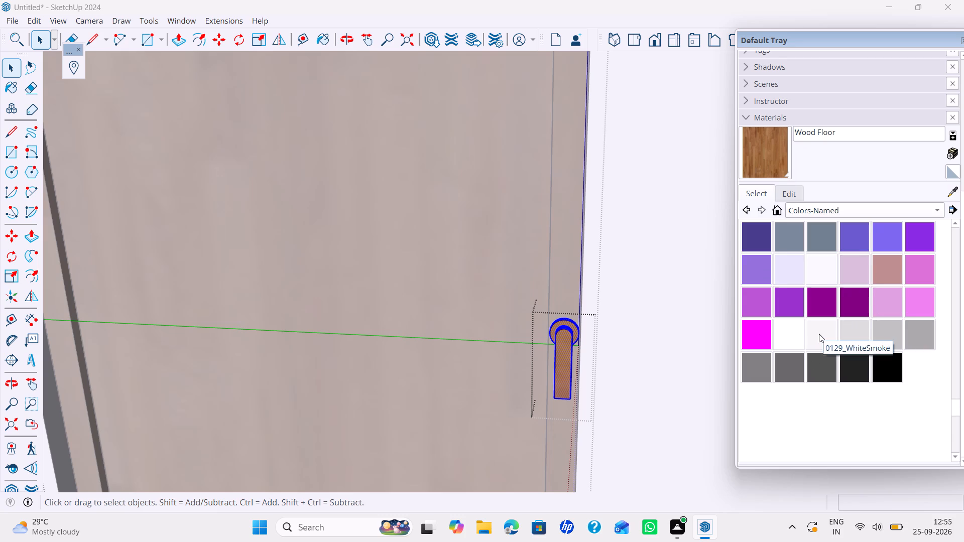
{"action": "key", "text": "n"}
{"action": "key", "text": "v"}
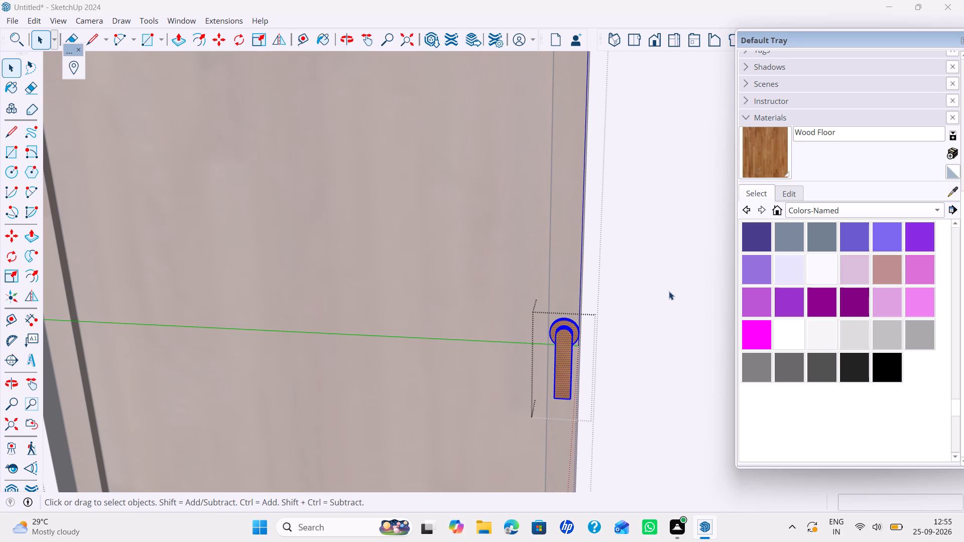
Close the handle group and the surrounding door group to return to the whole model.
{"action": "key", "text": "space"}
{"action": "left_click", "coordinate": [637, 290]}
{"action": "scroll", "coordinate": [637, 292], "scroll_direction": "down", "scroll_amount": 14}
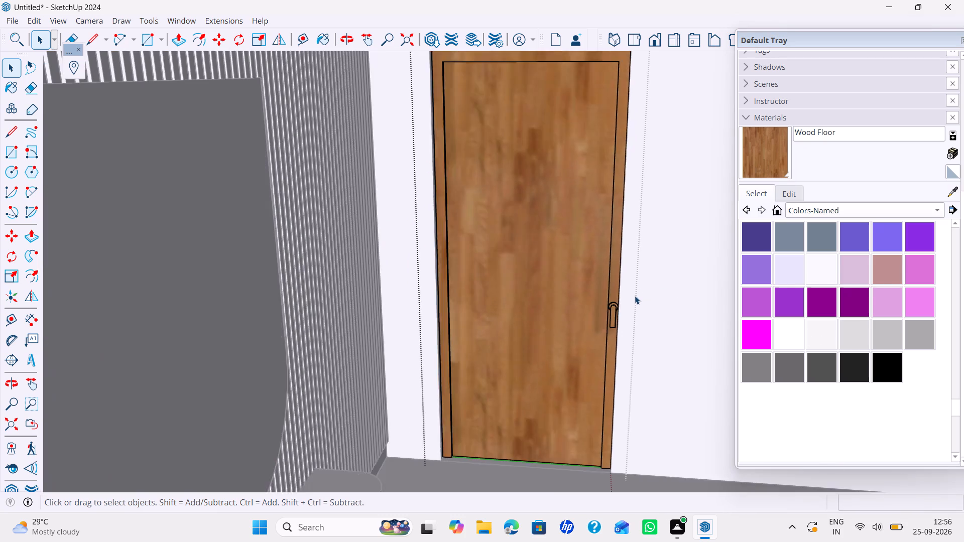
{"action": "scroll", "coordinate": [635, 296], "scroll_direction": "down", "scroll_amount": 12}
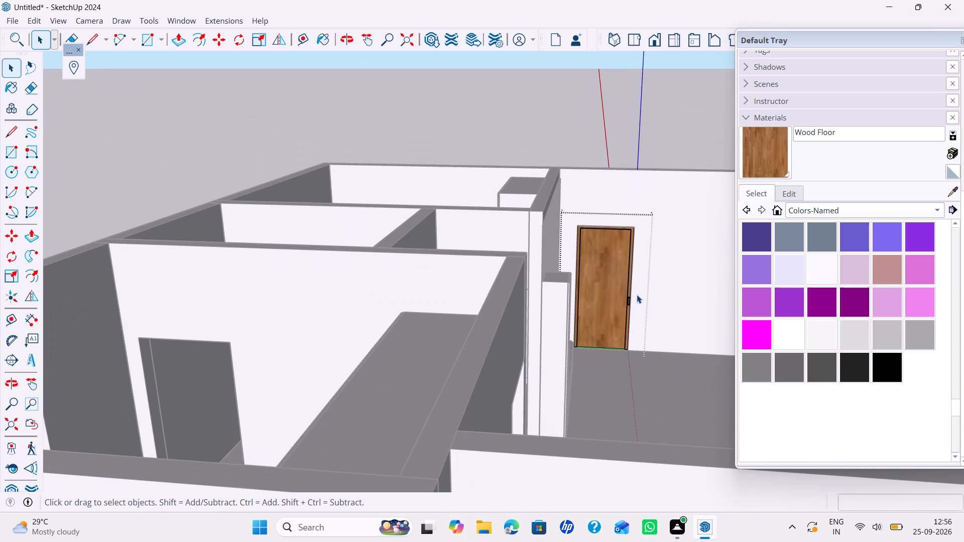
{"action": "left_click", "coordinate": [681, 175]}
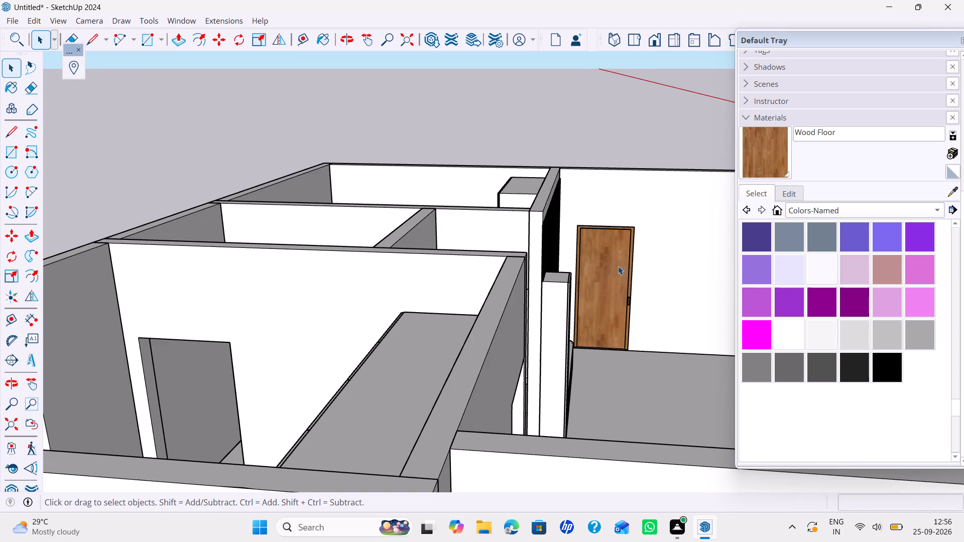
Copy the living-room door by its upper frame corner into the front bedroom's door opening, about 22' 2" away.
{"action": "left_click", "coordinate": [618, 266]}
{"action": "key", "text": "m"}
{"action": "scroll", "coordinate": [642, 231], "scroll_direction": "up", "scroll_amount": 10}
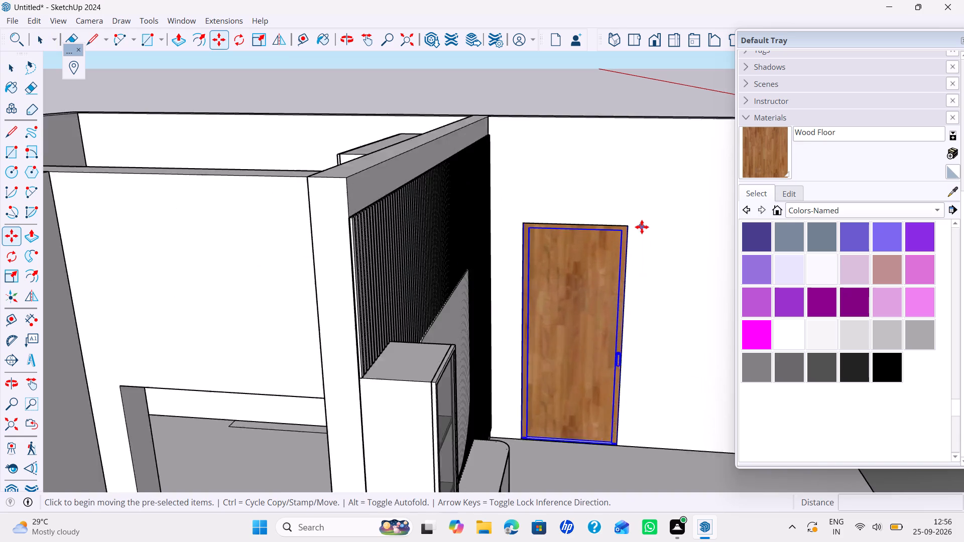
{"action": "scroll", "coordinate": [642, 227], "scroll_direction": "up", "scroll_amount": 6}
{"action": "left_click", "coordinate": [606, 224]}
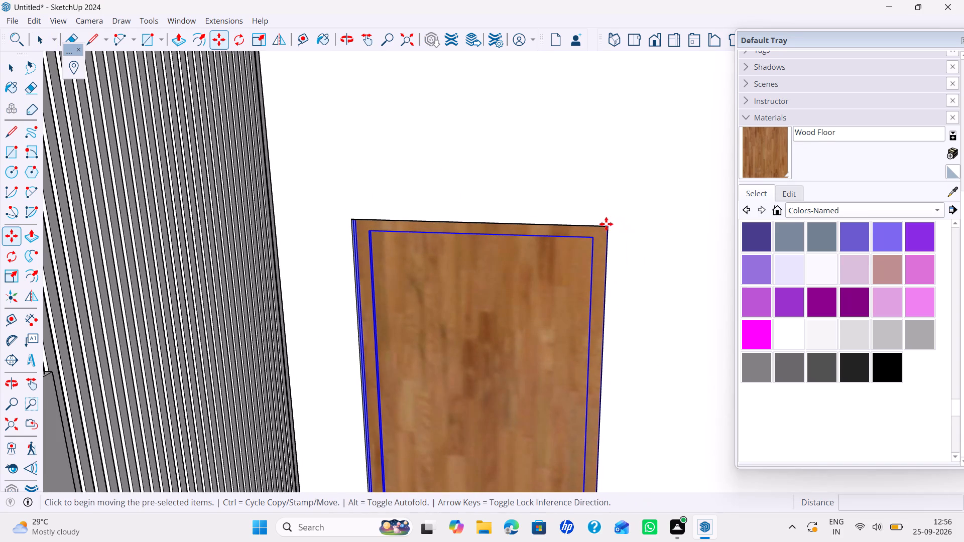
{"action": "scroll", "coordinate": [569, 249], "scroll_direction": "down", "scroll_amount": 16}
{"action": "scroll", "coordinate": [567, 252], "scroll_direction": "down", "scroll_amount": 9}
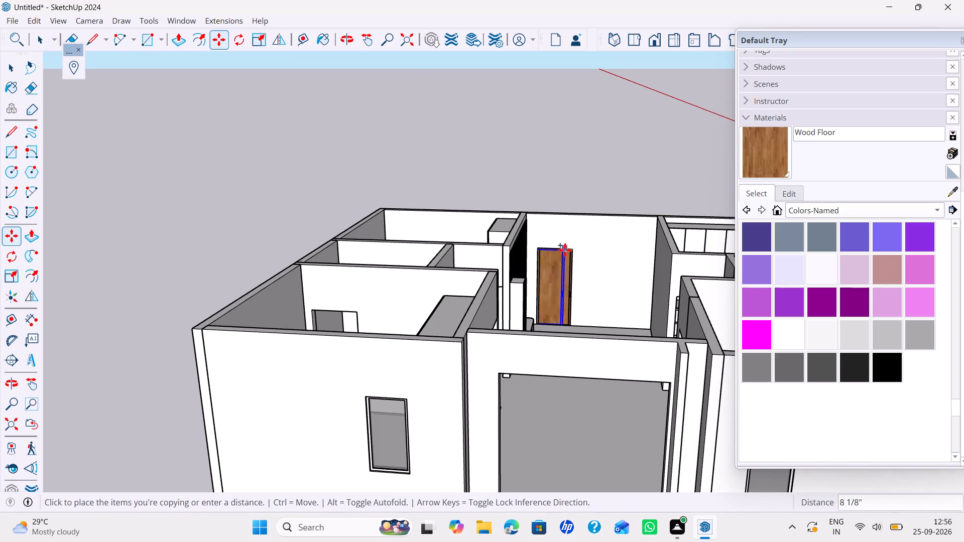
{"action": "scroll", "coordinate": [565, 250], "scroll_direction": "down", "scroll_amount": 19}
{"action": "middle_click_drag", "start_coordinate": [563, 250], "coordinate": [562, 240], "text": "shift"}
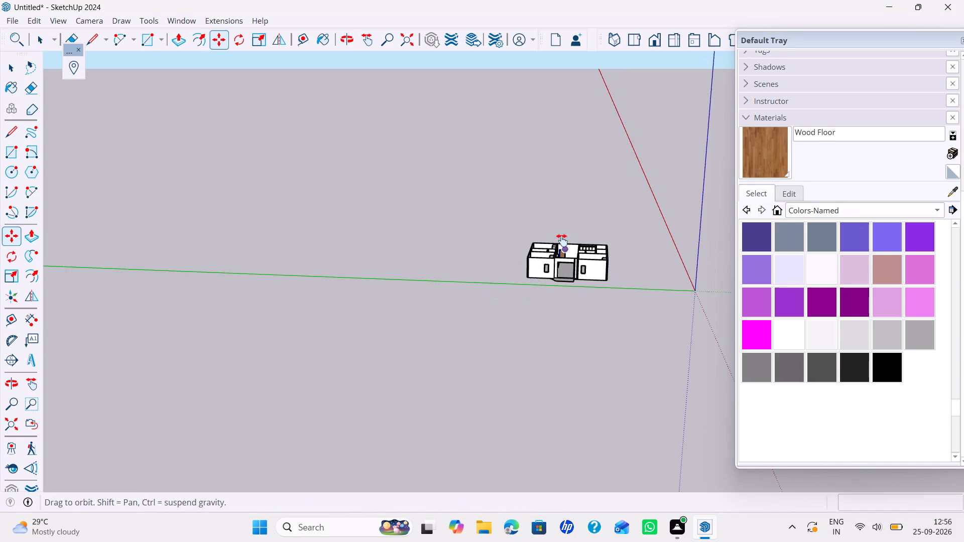
{"action": "middle_click_drag", "start_coordinate": [562, 240], "coordinate": [565, 238], "text": "shift"}
{"action": "middle_click_drag", "start_coordinate": [566, 238], "coordinate": [551, 303]}
{"action": "scroll", "coordinate": [552, 260], "scroll_direction": "up", "scroll_amount": 11}
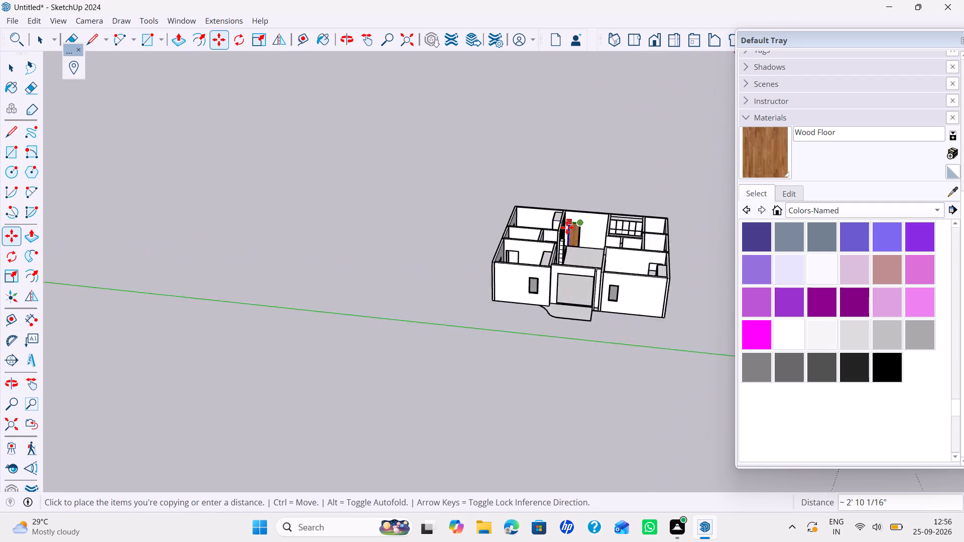
{"action": "scroll", "coordinate": [567, 227], "scroll_direction": "up", "scroll_amount": 8}
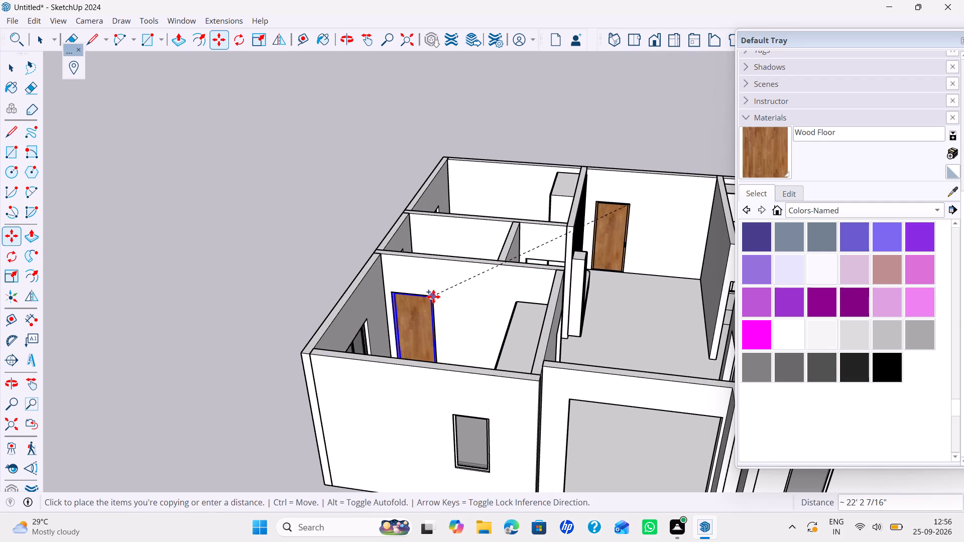
{"action": "left_click", "coordinate": [431, 295]}
Copy the bedroom door by its upper corner into the passage doorway beside the slatted TV wall, about 10' 8" away.
{"action": "scroll", "coordinate": [428, 299], "scroll_direction": "up", "scroll_amount": 3}
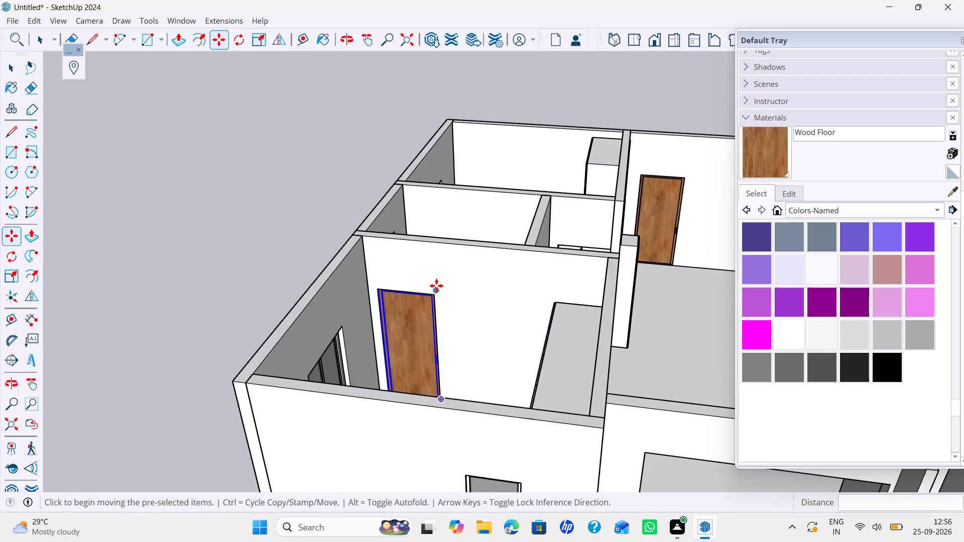
{"action": "left_click", "coordinate": [433, 296], "text": "ctrl"}
{"action": "middle_click_drag", "start_coordinate": [470, 250], "coordinate": [469, 340]}
{"action": "scroll", "coordinate": [610, 258], "scroll_direction": "up", "scroll_amount": 15}
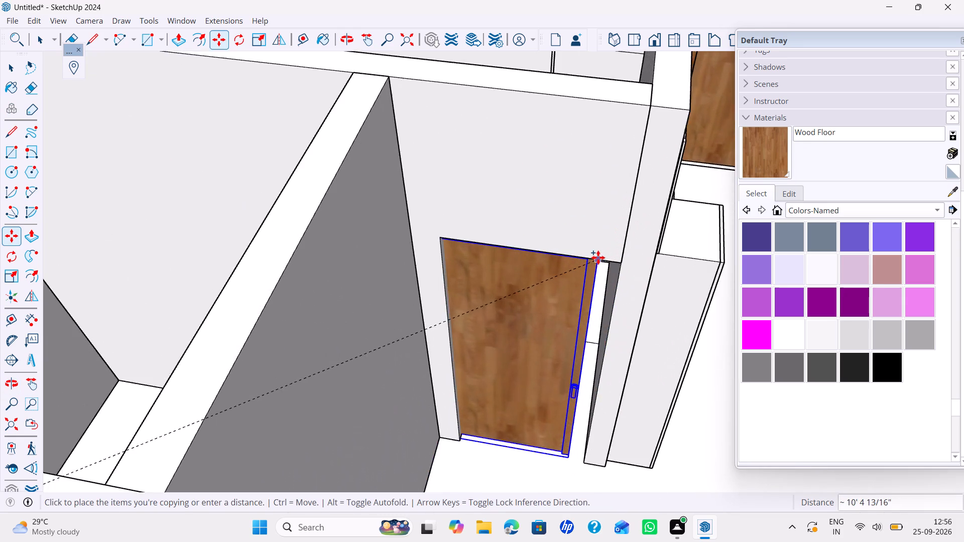
{"action": "scroll", "coordinate": [605, 260], "scroll_direction": "up", "scroll_amount": 5}
{"action": "middle_click_drag", "start_coordinate": [641, 268], "coordinate": [666, 272]}
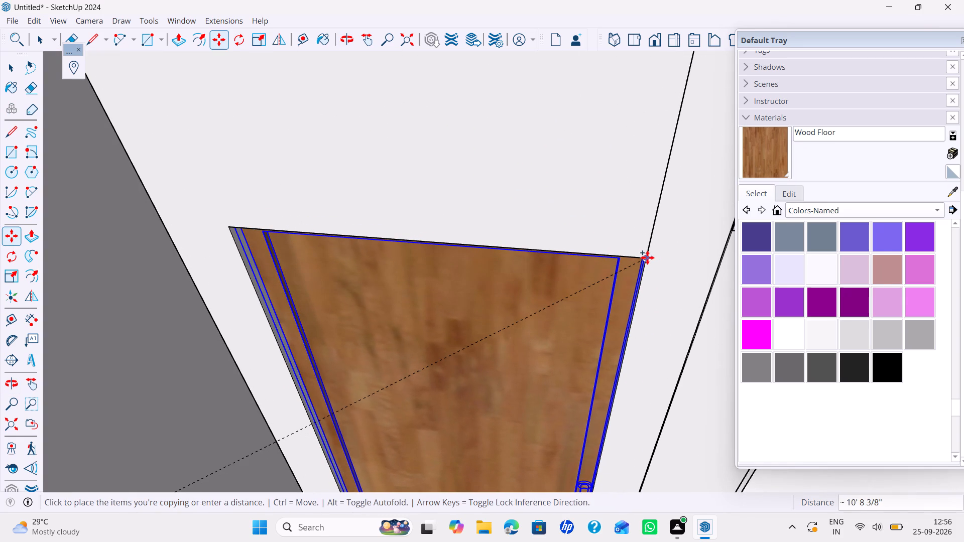
{"action": "left_click", "coordinate": [647, 257]}
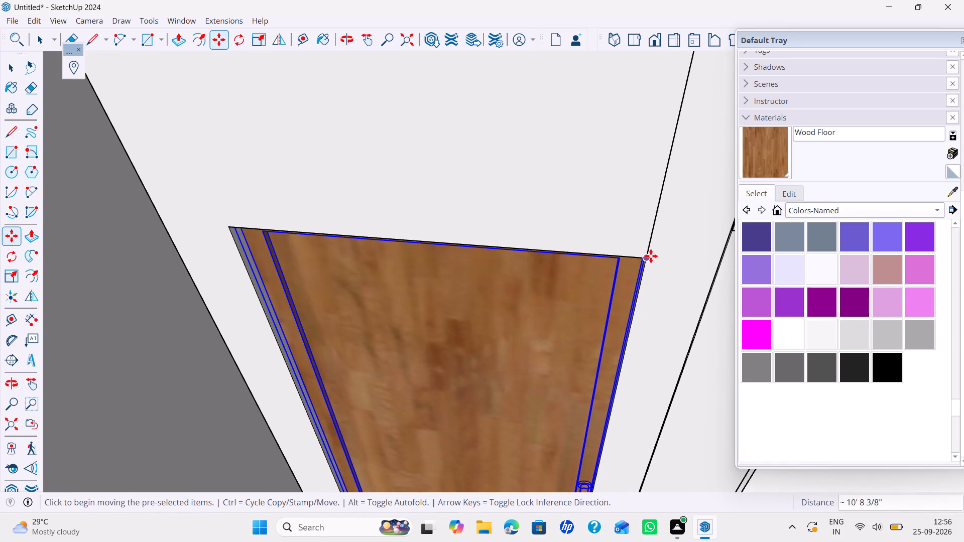
Copy the passage door by its upper frame corner into the doorway beside the kitchen across the living room, about 15' away.
{"action": "left_click", "coordinate": [644, 257]}
{"action": "scroll", "coordinate": [650, 255], "scroll_direction": "down", "scroll_amount": 8}
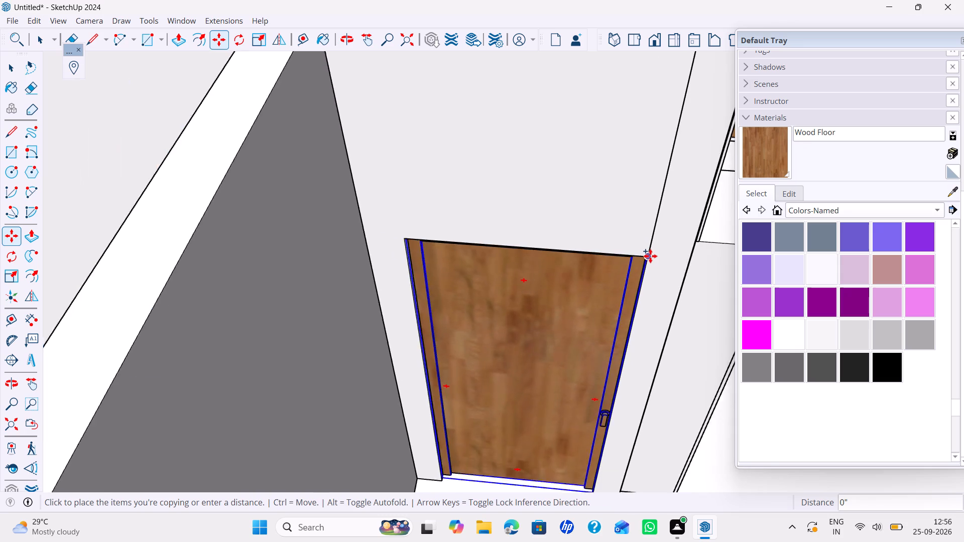
{"action": "scroll", "coordinate": [650, 256], "scroll_direction": "down", "scroll_amount": 14}
{"action": "middle_click_drag", "start_coordinate": [655, 258], "coordinate": [494, 284], "text": "shift"}
{"action": "middle_click_drag", "start_coordinate": [568, 281], "coordinate": [476, 269]}
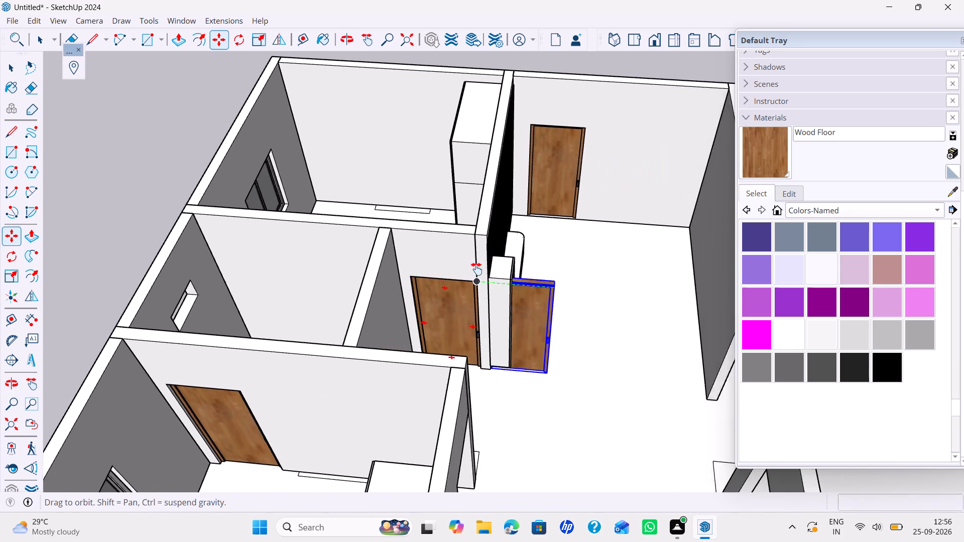
{"action": "middle_click_drag", "start_coordinate": [476, 269], "coordinate": [327, 226]}
{"action": "scroll", "coordinate": [510, 249], "scroll_direction": "up", "scroll_amount": 9}
{"action": "middle_click_drag", "start_coordinate": [499, 250], "coordinate": [535, 251]}
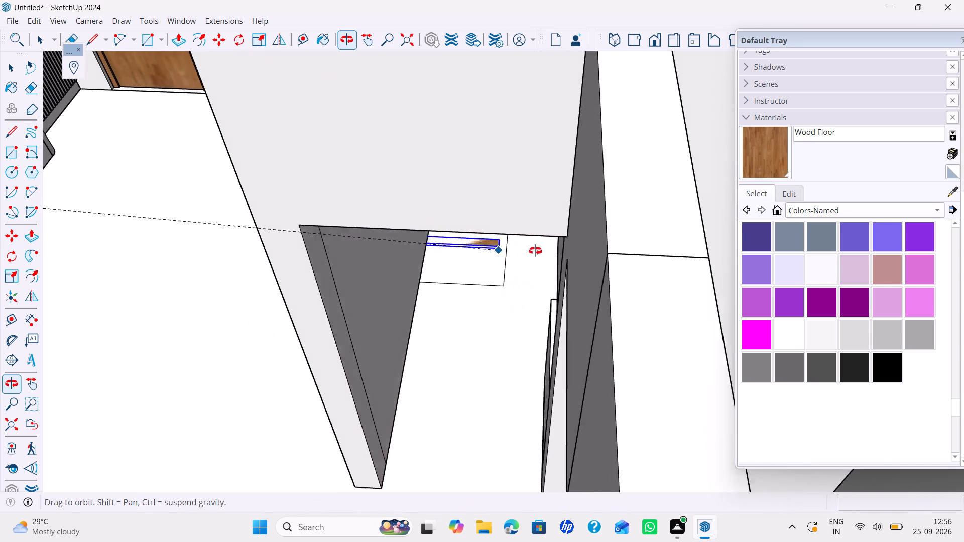
{"action": "middle_click_drag", "start_coordinate": [535, 251], "coordinate": [549, 251]}
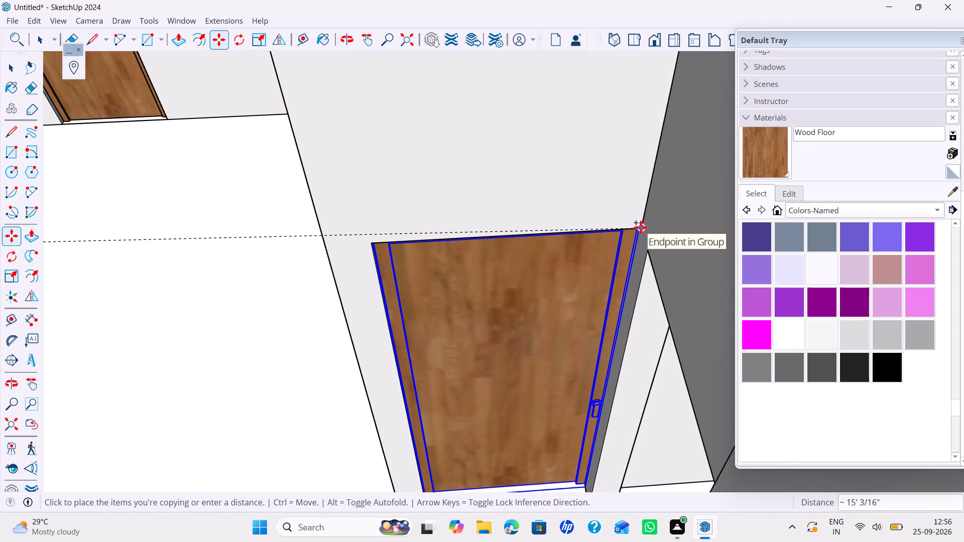
{"action": "left_click", "coordinate": [644, 226]}
Copy the kitchen-side door by its upper corner into the opening near the window in the adjacent bedroom's back wall, about 11' 7" away.
{"action": "scroll", "coordinate": [639, 226], "scroll_direction": "up", "scroll_amount": 5}
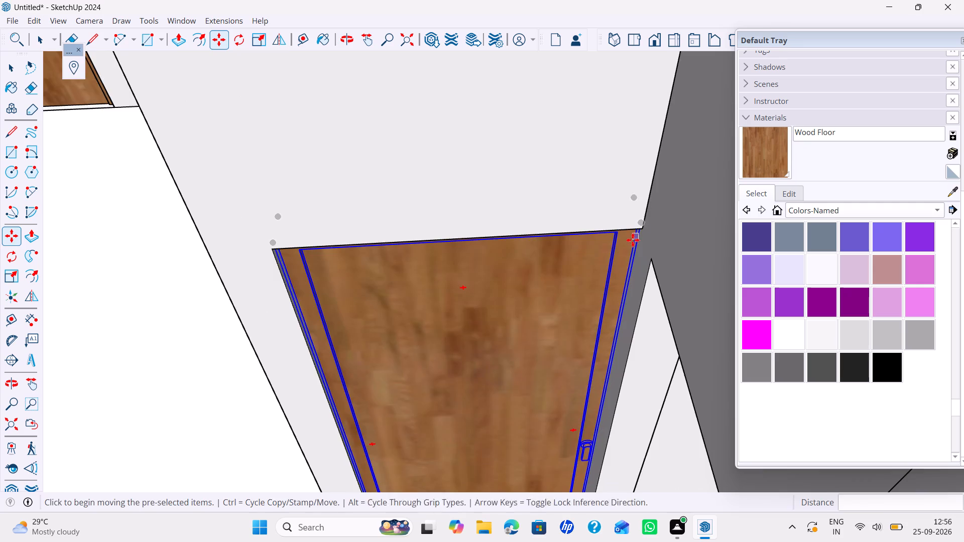
{"action": "middle_click_drag", "start_coordinate": [633, 230], "coordinate": [662, 87]}
{"action": "middle_click_drag", "start_coordinate": [620, 163], "coordinate": [619, 144]}
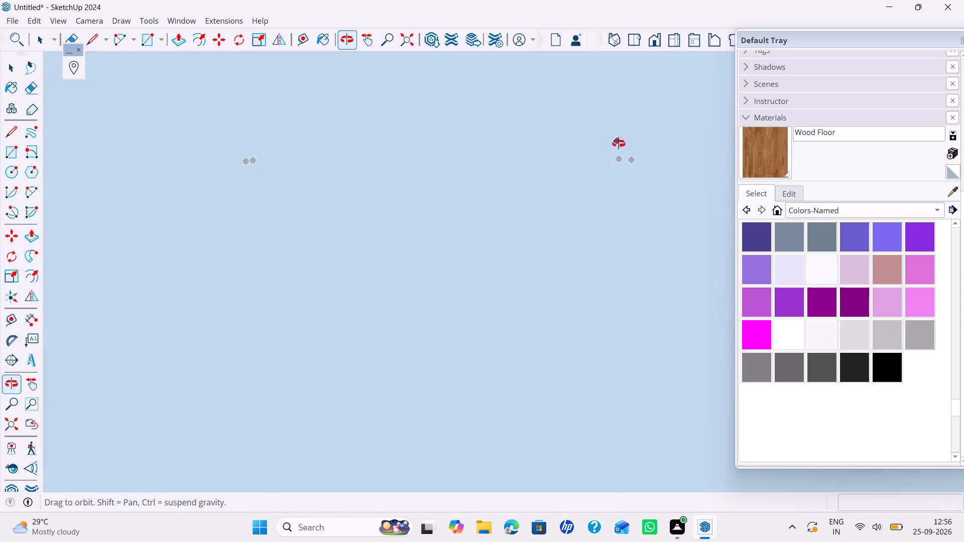
{"action": "middle_click_drag", "start_coordinate": [619, 144], "coordinate": [659, 148]}
{"action": "left_click", "coordinate": [645, 168]}
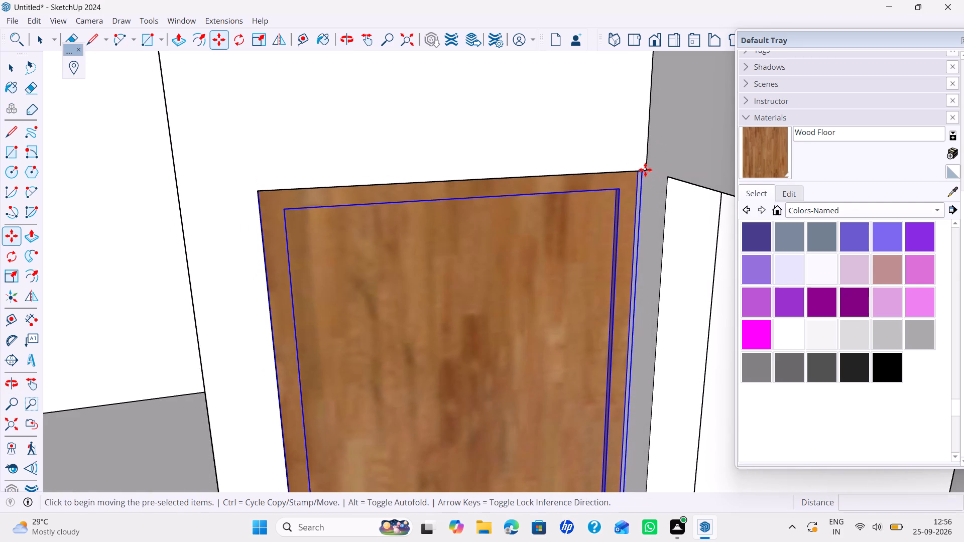
{"action": "scroll", "coordinate": [646, 152], "scroll_direction": "down", "scroll_amount": 2}
{"action": "middle_click_drag", "start_coordinate": [647, 151], "coordinate": [602, 271]}
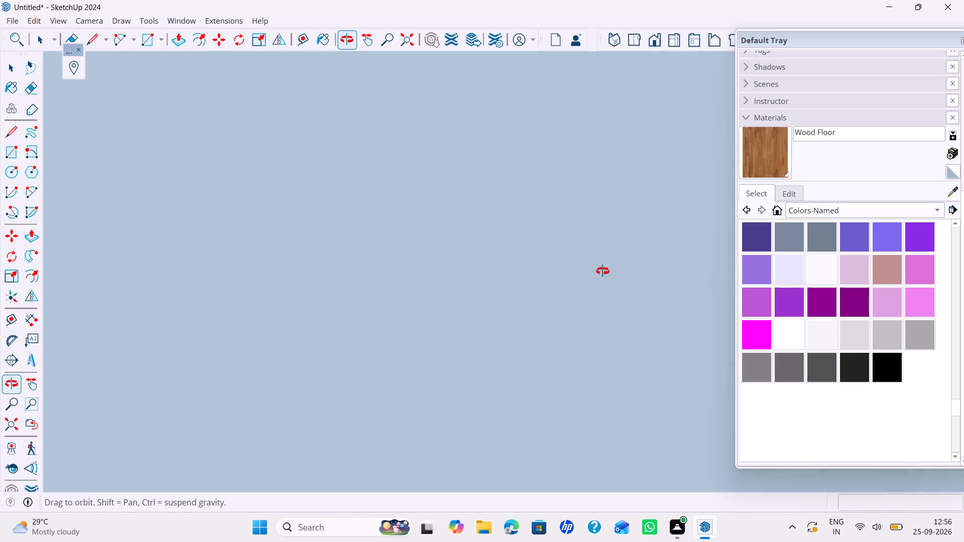
{"action": "middle_click_drag", "start_coordinate": [602, 271], "coordinate": [590, 332]}
{"action": "scroll", "coordinate": [593, 296], "scroll_direction": "down", "scroll_amount": 19}
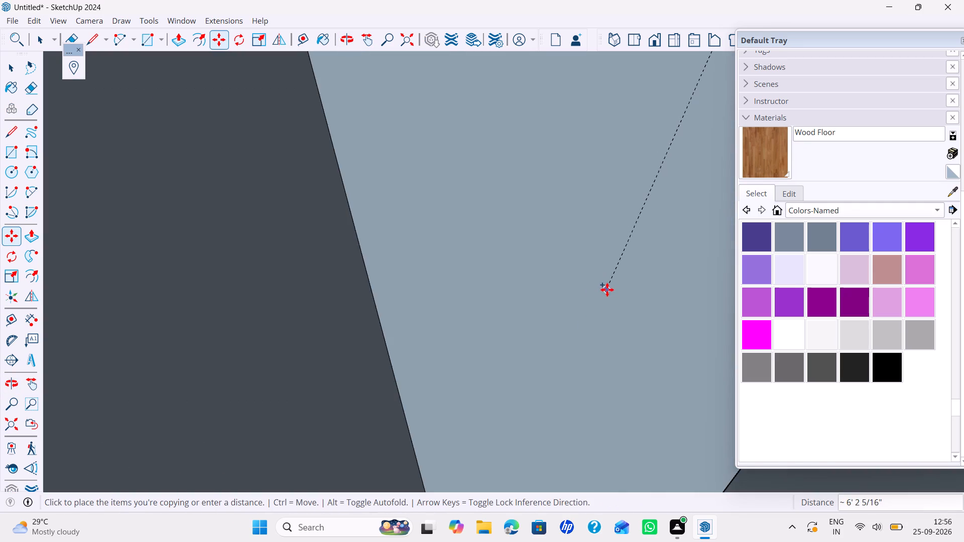
{"action": "scroll", "coordinate": [607, 290], "scroll_direction": "down", "scroll_amount": 16}
{"action": "scroll", "coordinate": [568, 272], "scroll_direction": "down", "scroll_amount": 12}
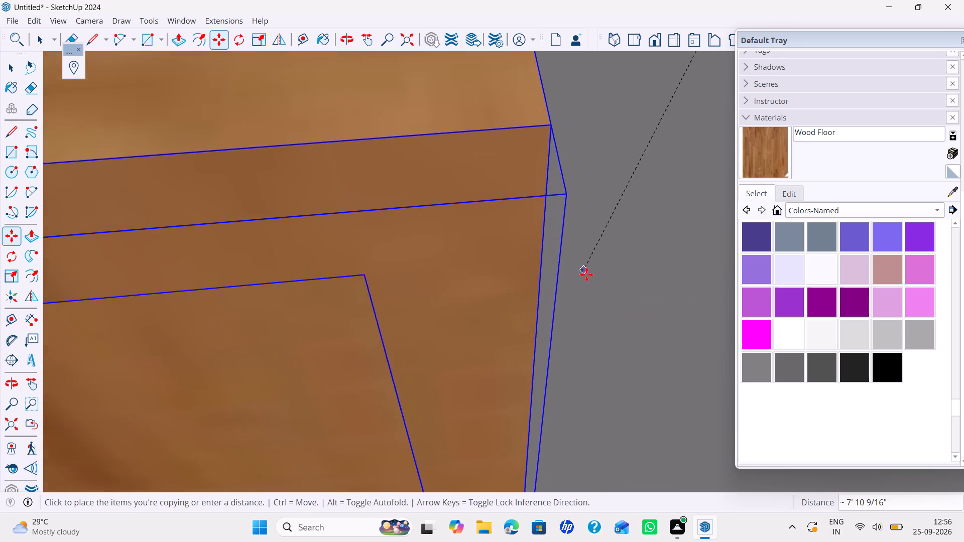
{"action": "scroll", "coordinate": [586, 275], "scroll_direction": "down", "scroll_amount": 16}
{"action": "scroll", "coordinate": [586, 275], "scroll_direction": "down", "scroll_amount": 20}
{"action": "scroll", "coordinate": [586, 275], "scroll_direction": "down", "scroll_amount": 2}
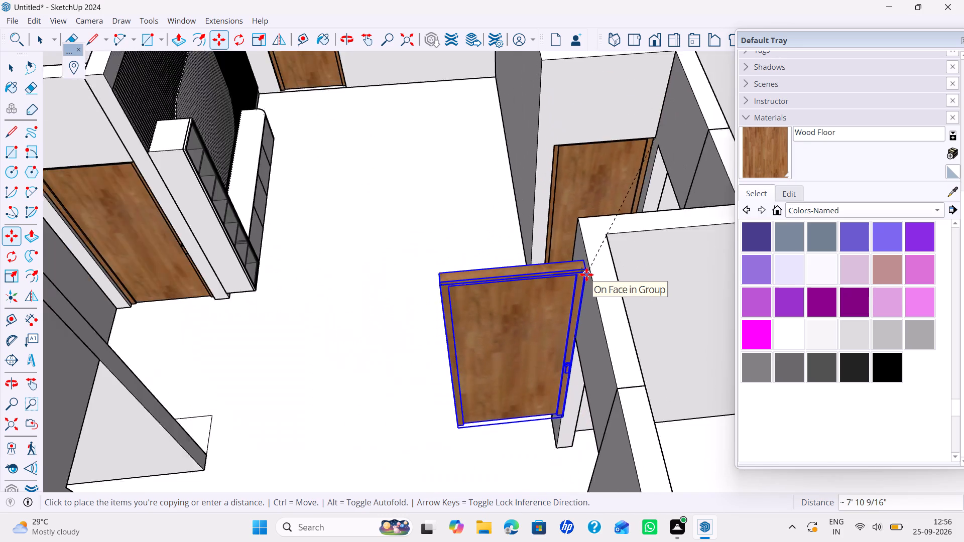
{"action": "scroll", "coordinate": [586, 275], "scroll_direction": "down", "scroll_amount": 7}
{"action": "middle_click_drag", "start_coordinate": [573, 279], "coordinate": [532, 266], "text": "shift"}
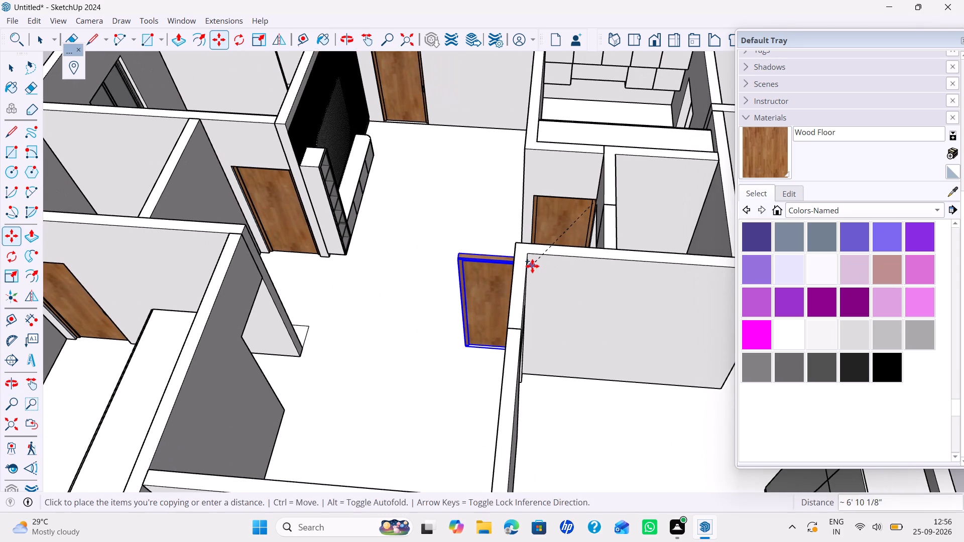
{"action": "middle_click_drag", "start_coordinate": [532, 266], "coordinate": [527, 262], "text": "shift"}
{"action": "scroll", "coordinate": [684, 249], "scroll_direction": "down", "scroll_amount": 4}
{"action": "middle_click_drag", "start_coordinate": [687, 249], "coordinate": [505, 205], "text": "shift"}
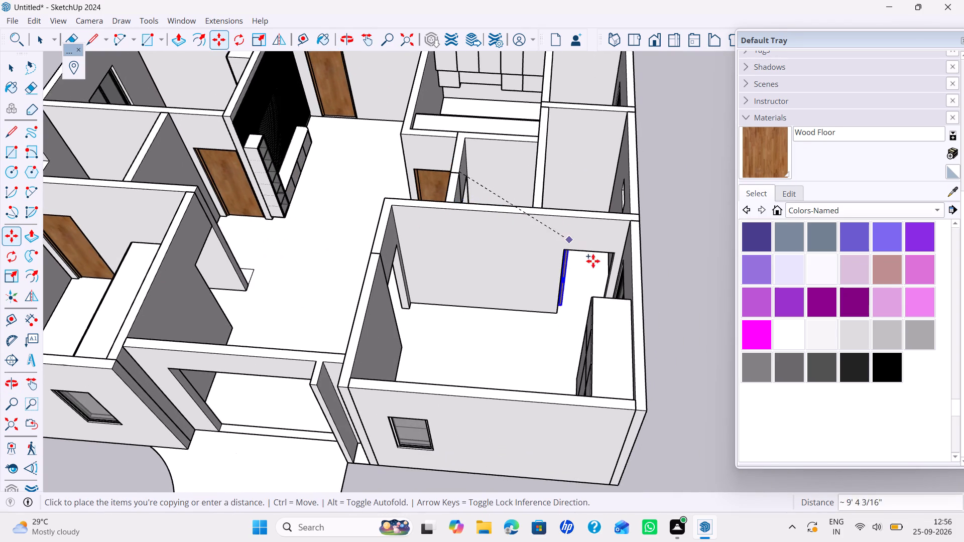
{"action": "scroll", "coordinate": [599, 263], "scroll_direction": "up", "scroll_amount": 15}
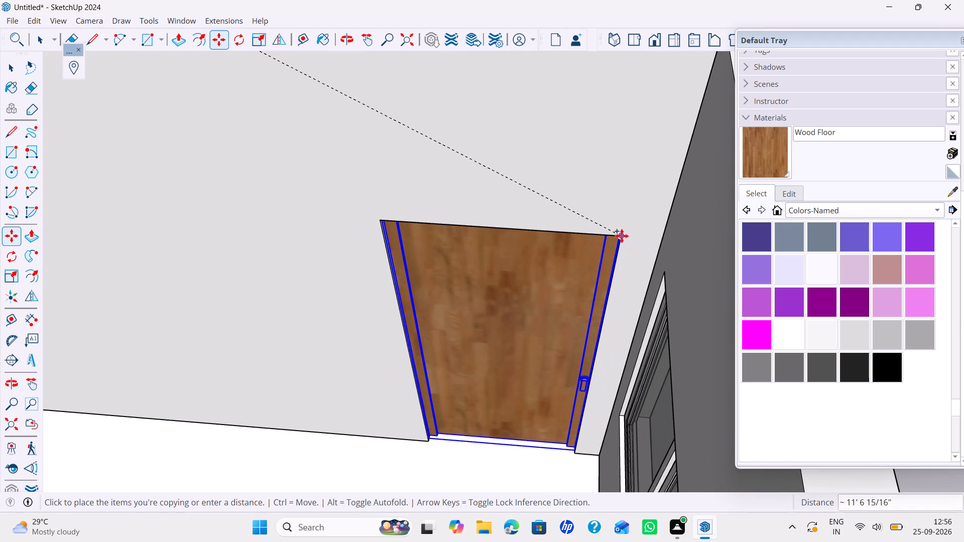
{"action": "left_click", "coordinate": [622, 235]}
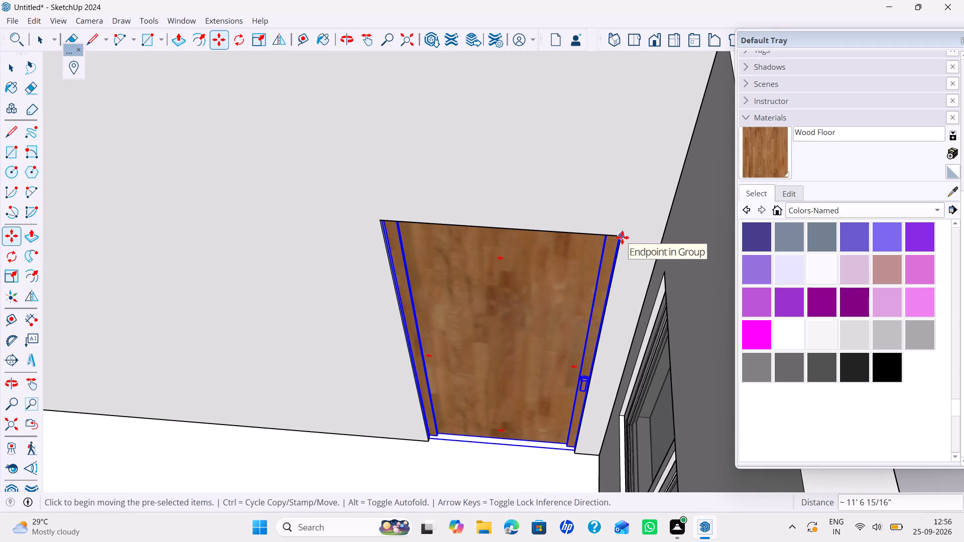
Copy that bedroom door by its upper corner to the same bedroom's entrance opening off the living area, about 13' 1" away.
{"action": "scroll", "coordinate": [618, 238], "scroll_direction": "up", "scroll_amount": 3}
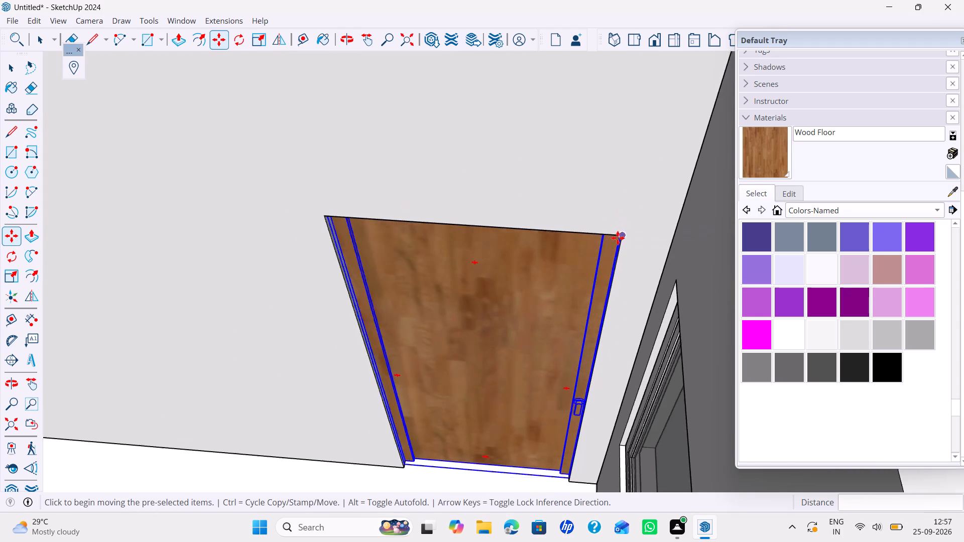
{"action": "scroll", "coordinate": [618, 238], "scroll_direction": "up", "scroll_amount": 1}
{"action": "left_click", "coordinate": [622, 234]}
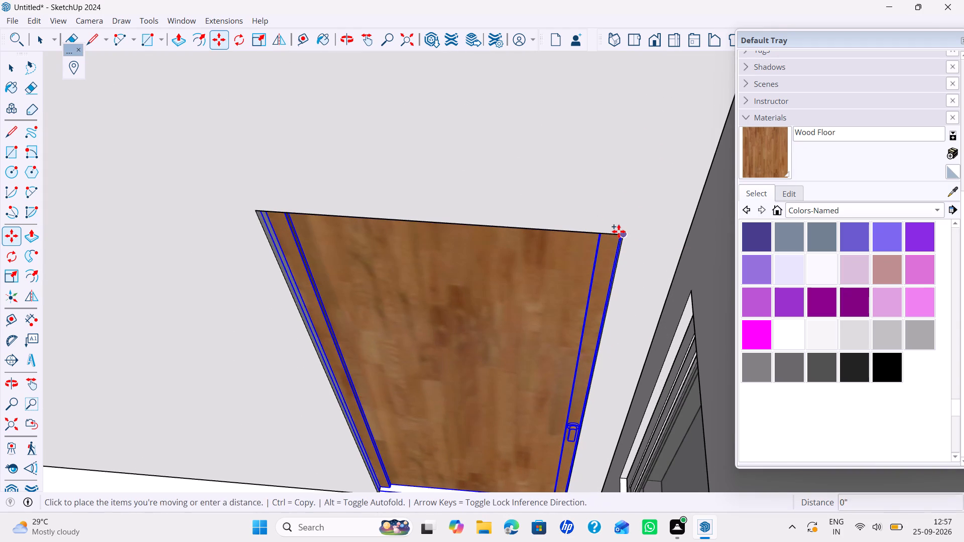
{"action": "scroll", "coordinate": [611, 230], "scroll_direction": "down", "scroll_amount": 16}
{"action": "scroll", "coordinate": [611, 188], "scroll_direction": "down", "scroll_amount": 1}
{"action": "middle_click_drag", "start_coordinate": [612, 186], "coordinate": [652, 292], "text": "shift"}
{"action": "scroll", "coordinate": [635, 249], "scroll_direction": "down", "scroll_amount": 1, "text": "shift"}
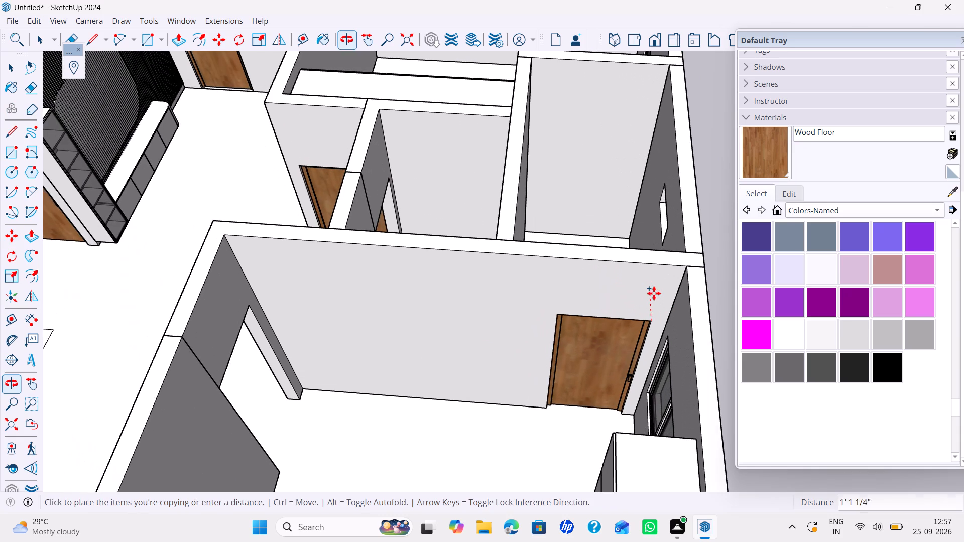
{"action": "middle_click_drag", "start_coordinate": [559, 169], "coordinate": [664, 179]}
{"action": "middle_click_drag", "start_coordinate": [610, 171], "coordinate": [595, 250]}
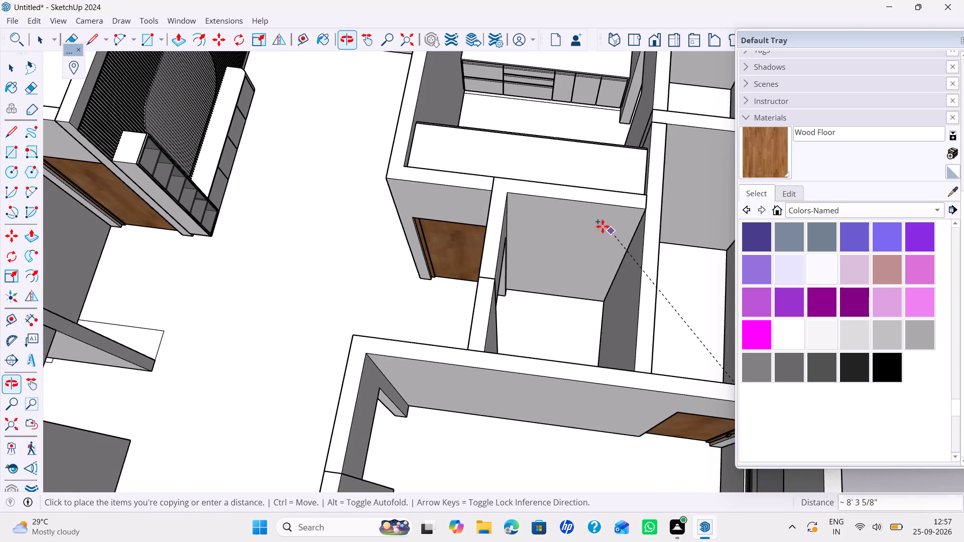
{"action": "scroll", "coordinate": [612, 200], "scroll_direction": "down", "scroll_amount": 9}
{"action": "middle_click_drag", "start_coordinate": [601, 195], "coordinate": [577, 203], "text": "shift"}
{"action": "middle_click_drag", "start_coordinate": [578, 250], "coordinate": [594, 201]}
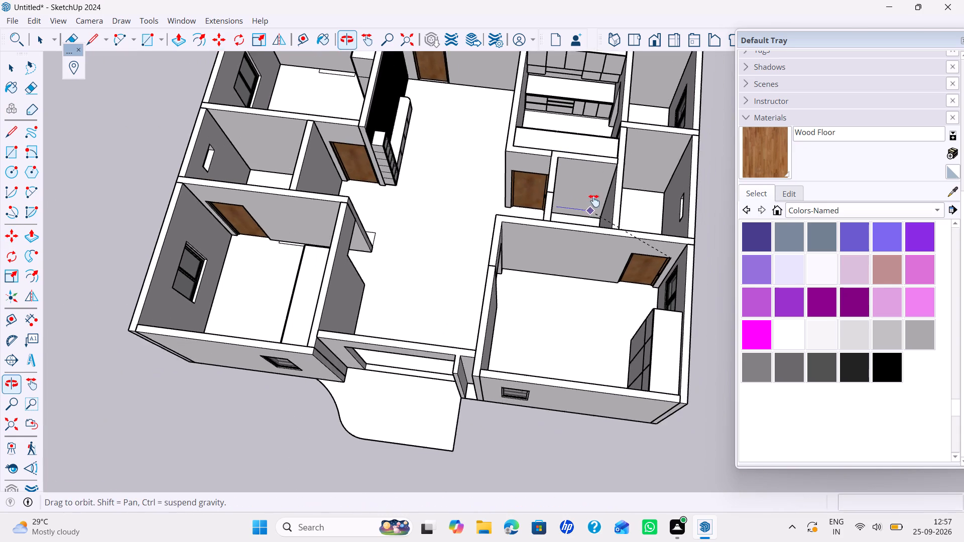
{"action": "middle_click_drag", "start_coordinate": [594, 201], "coordinate": [624, 168]}
{"action": "middle_click_drag", "start_coordinate": [561, 220], "coordinate": [700, 347], "text": "shift"}
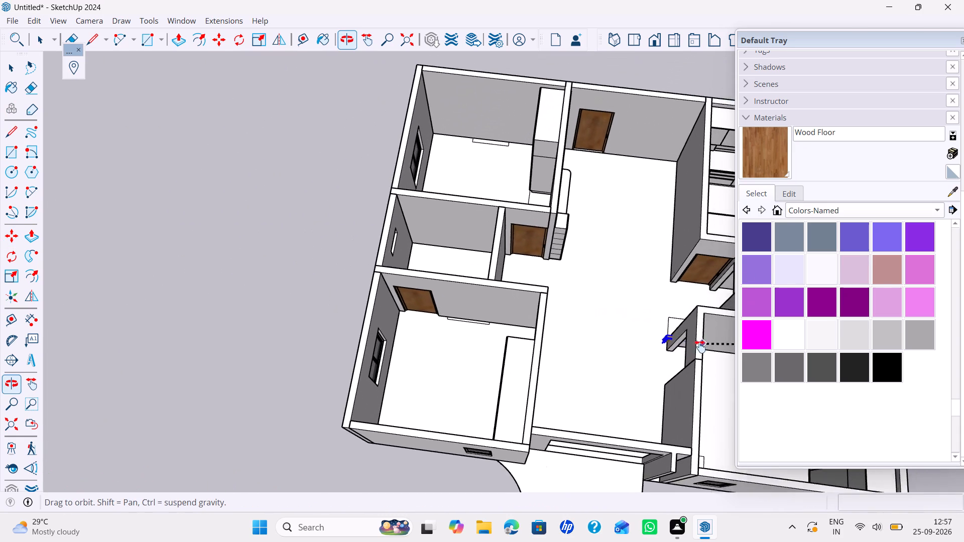
{"action": "middle_click_drag", "start_coordinate": [700, 347], "coordinate": [698, 347], "text": "shift"}
{"action": "middle_click_drag", "start_coordinate": [696, 347], "coordinate": [510, 213]}
{"action": "middle_click", "coordinate": [510, 213]}
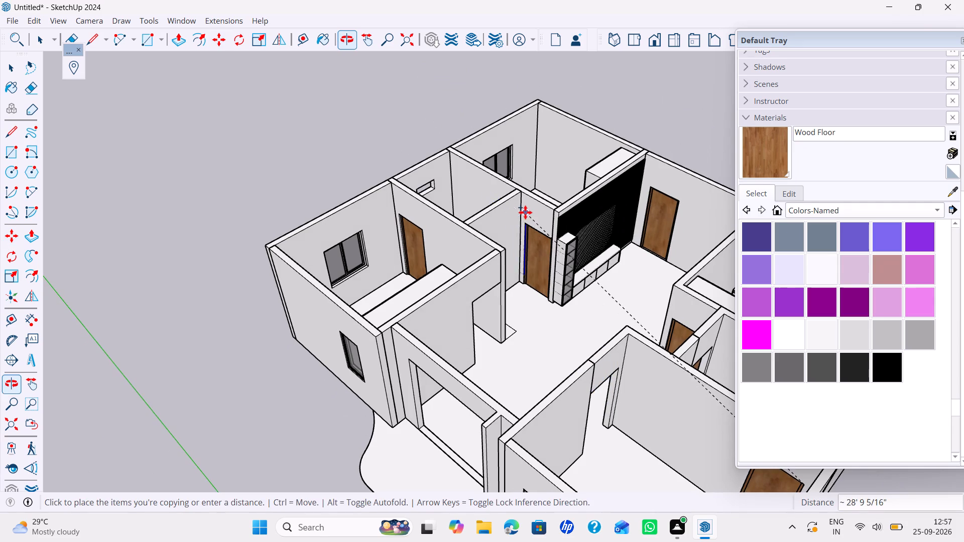
{"action": "scroll", "coordinate": [525, 212], "scroll_direction": "down", "scroll_amount": 4}
{"action": "middle_click_drag", "start_coordinate": [528, 213], "coordinate": [399, 232]}
{"action": "middle_click_drag", "start_coordinate": [423, 245], "coordinate": [380, 220]}
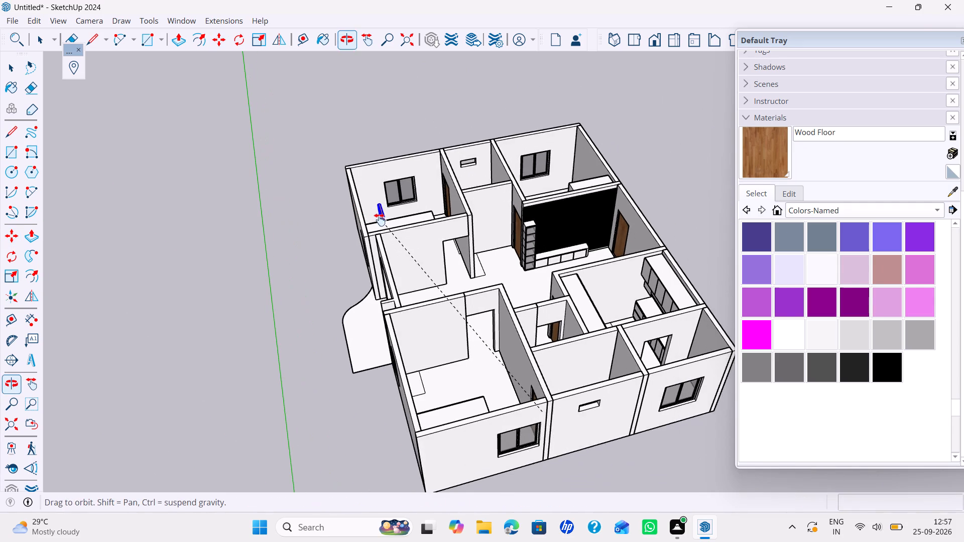
{"action": "middle_click_drag", "start_coordinate": [380, 220], "coordinate": [379, 218]}
{"action": "scroll", "coordinate": [479, 325], "scroll_direction": "up", "scroll_amount": 5}
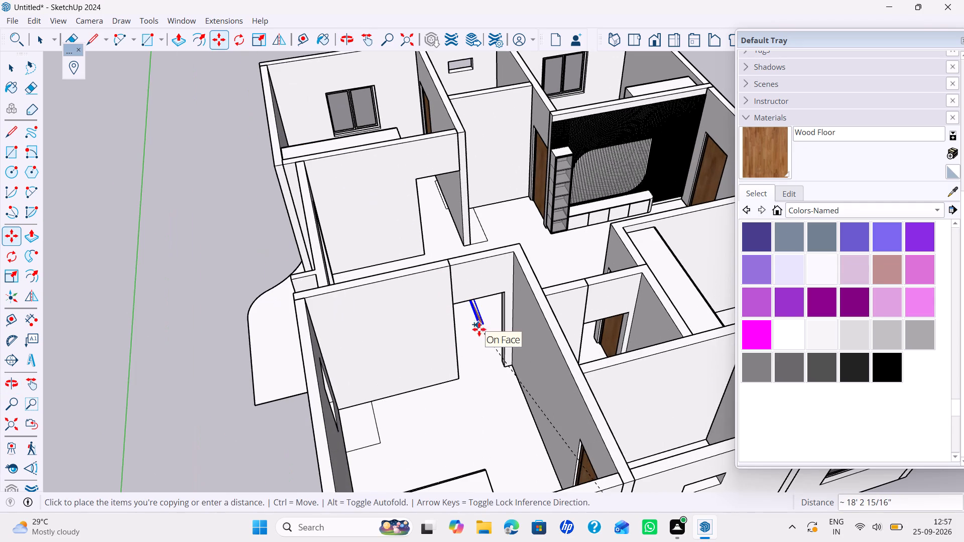
{"action": "scroll", "coordinate": [477, 318], "scroll_direction": "up", "scroll_amount": 4}
{"action": "scroll", "coordinate": [531, 297], "scroll_direction": "up", "scroll_amount": 3}
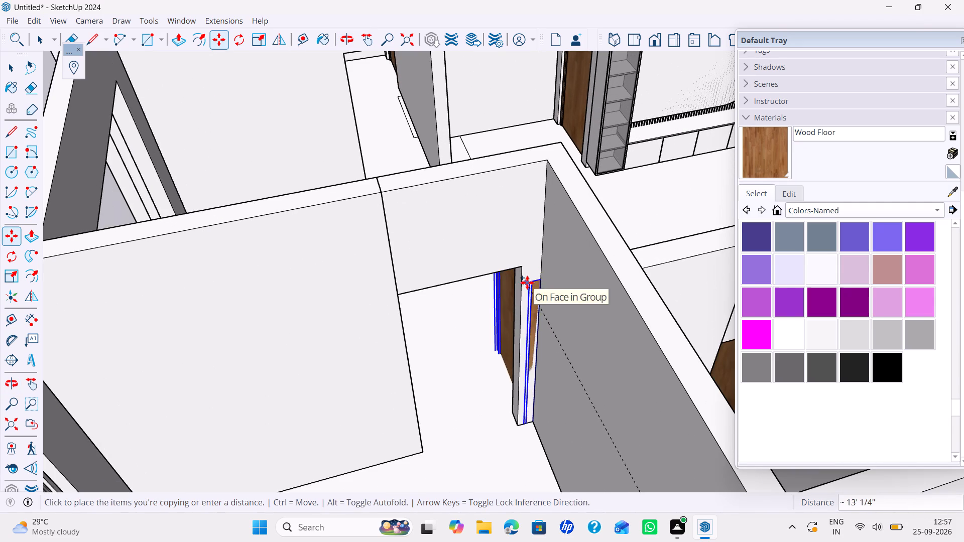
{"action": "left_click", "coordinate": [496, 277]}
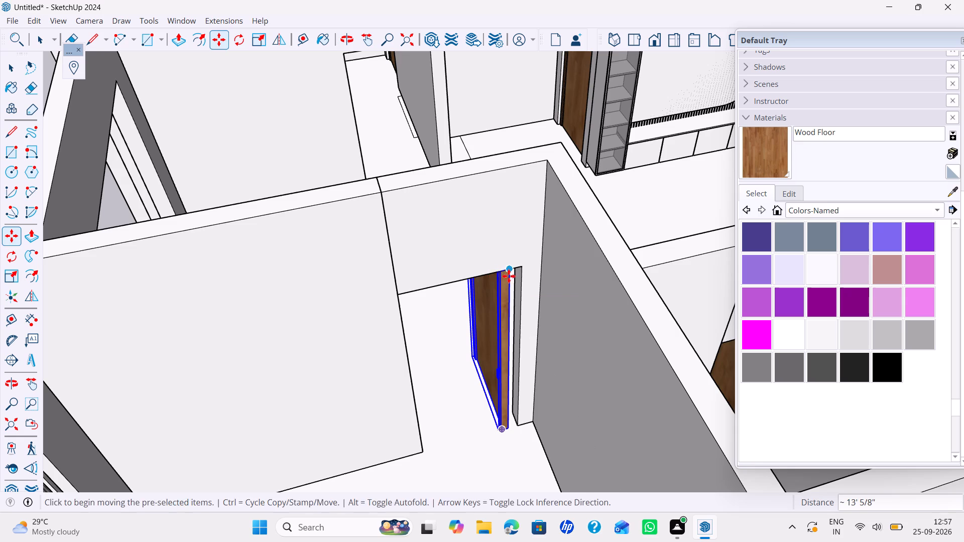
Rotate the entrance door copy a quarter turn in plan so it runs parallel to the wall containing its opening.
{"action": "middle_click_drag", "start_coordinate": [509, 276], "coordinate": [461, 351]}
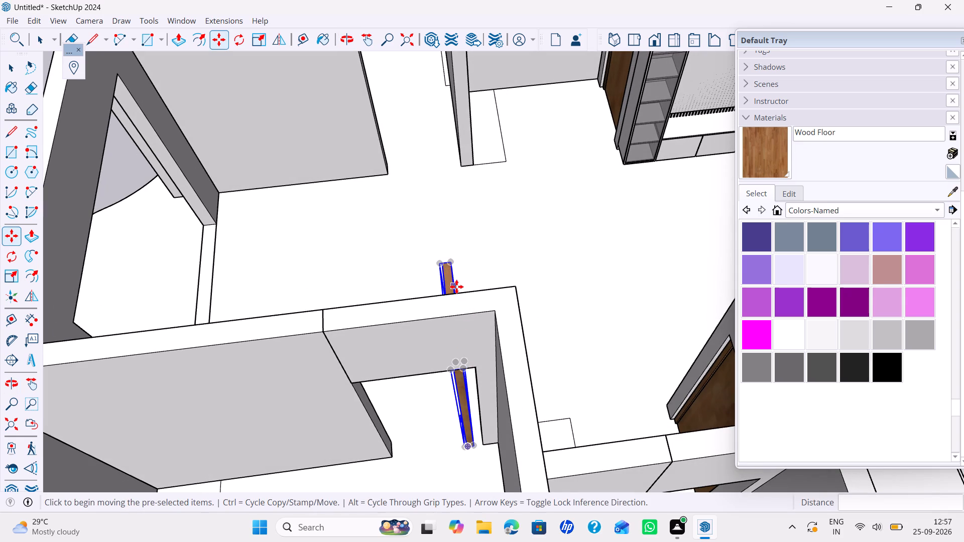
{"action": "scroll", "coordinate": [446, 274], "scroll_direction": "up", "scroll_amount": 1}
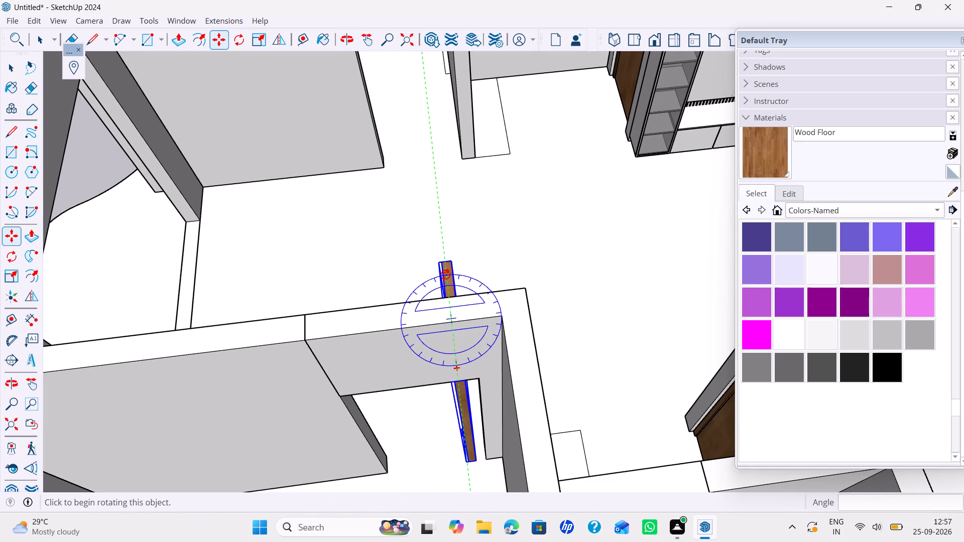
{"action": "left_click", "coordinate": [448, 272]}
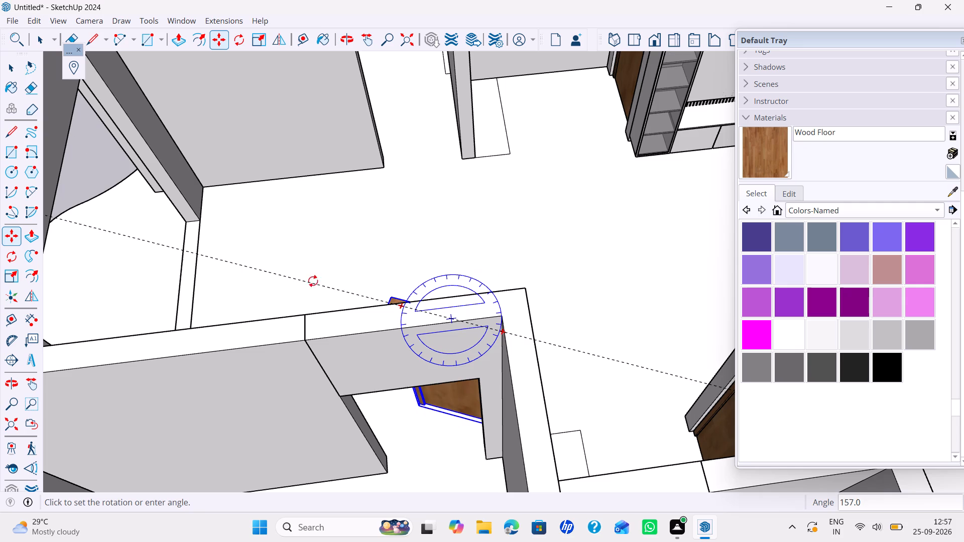
{"action": "scroll", "coordinate": [298, 288], "scroll_direction": "down", "scroll_amount": 3}
{"action": "middle_click_drag", "start_coordinate": [309, 283], "coordinate": [315, 278], "text": "shift"}
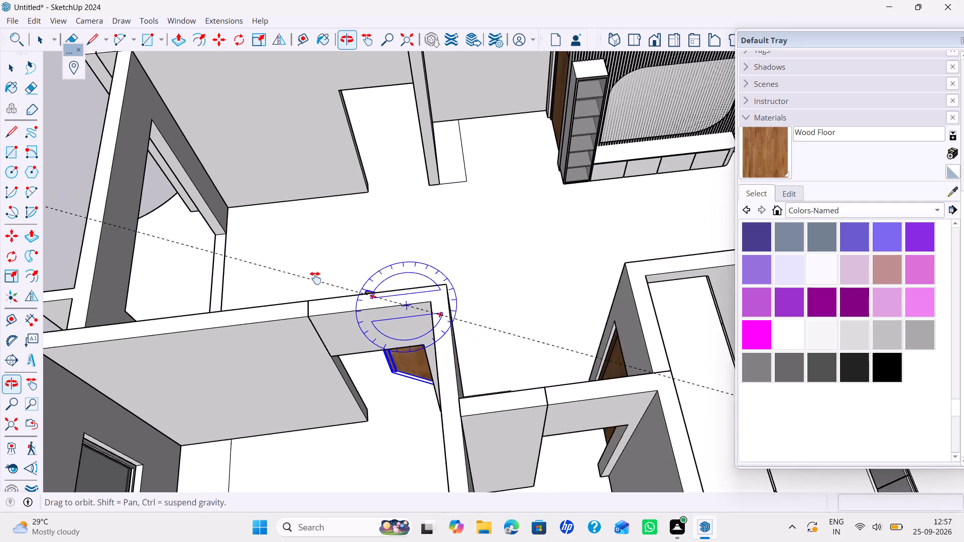
{"action": "middle_click_drag", "start_coordinate": [315, 278], "coordinate": [474, 233], "text": "shift"}
{"action": "scroll", "coordinate": [400, 253], "scroll_direction": "down", "scroll_amount": 5}
{"action": "scroll", "coordinate": [357, 256], "scroll_direction": "down", "scroll_amount": 5}
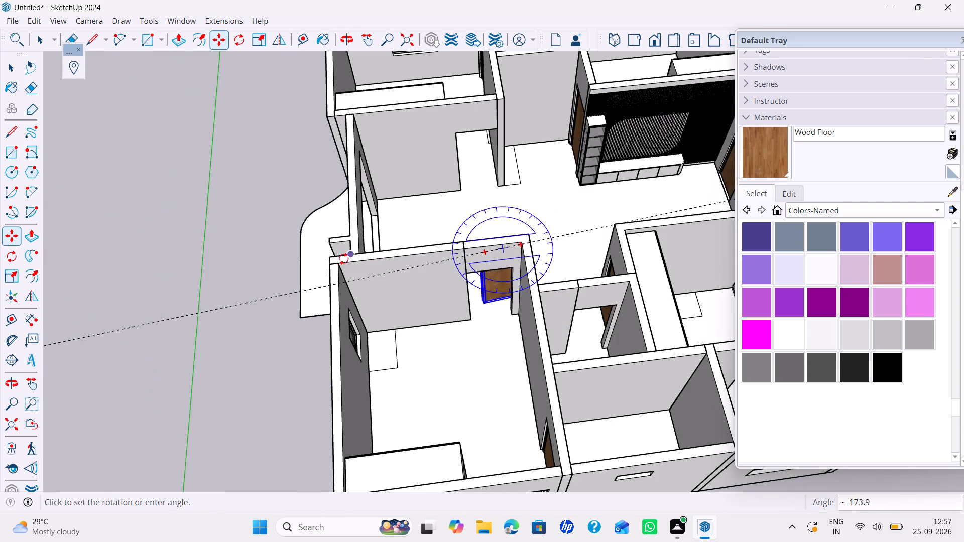
{"action": "scroll", "coordinate": [305, 257], "scroll_direction": "down", "scroll_amount": 4}
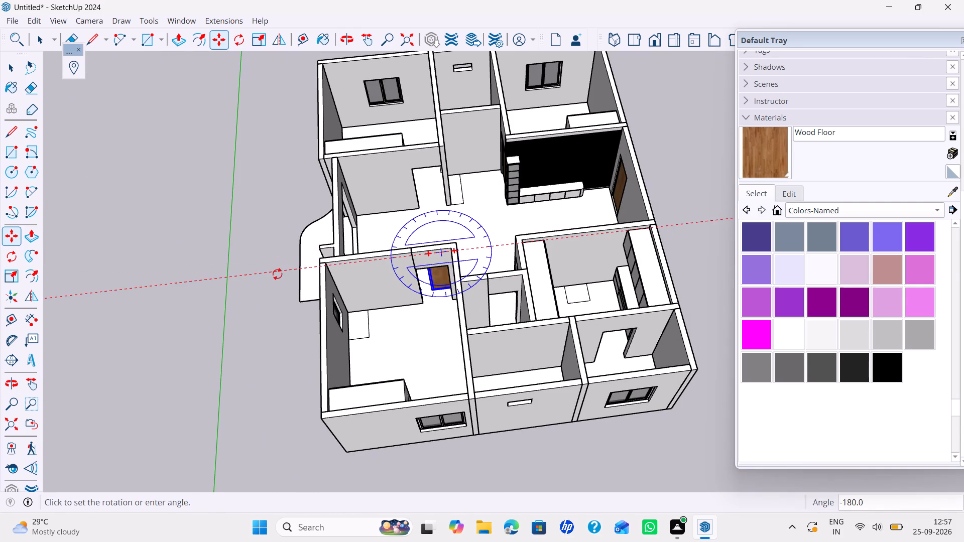
{"action": "left_click", "coordinate": [277, 274]}
Move the rotated entrance door by its lower frame corner about 1' 8" into the lower corner of the bedroom opening.
{"action": "scroll", "coordinate": [378, 277], "scroll_direction": "up", "scroll_amount": 10}
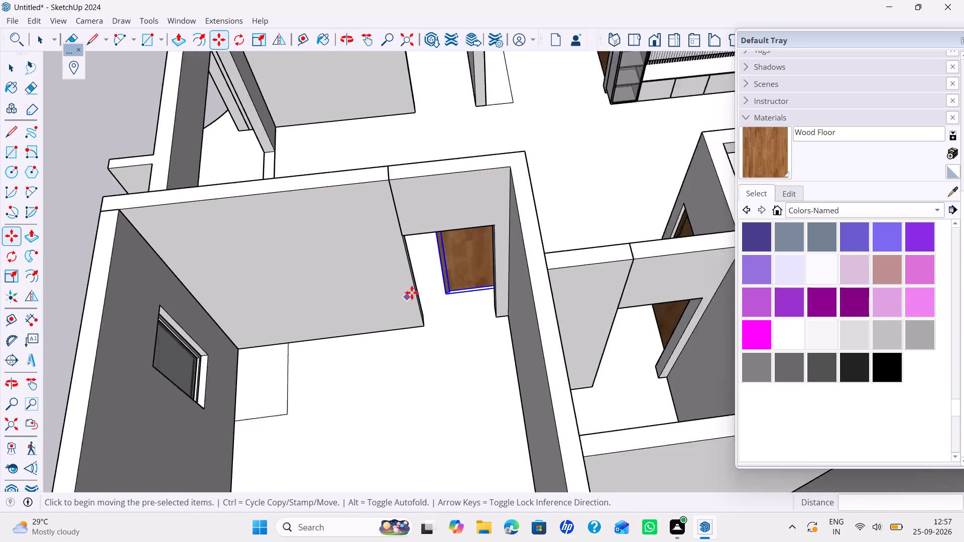
{"action": "scroll", "coordinate": [431, 286], "scroll_direction": "up", "scroll_amount": 11}
{"action": "middle_click_drag", "start_coordinate": [471, 280], "coordinate": [539, 323]}
{"action": "scroll", "coordinate": [512, 308], "scroll_direction": "up", "scroll_amount": 1}
{"action": "scroll", "coordinate": [453, 297], "scroll_direction": "up", "scroll_amount": 15}
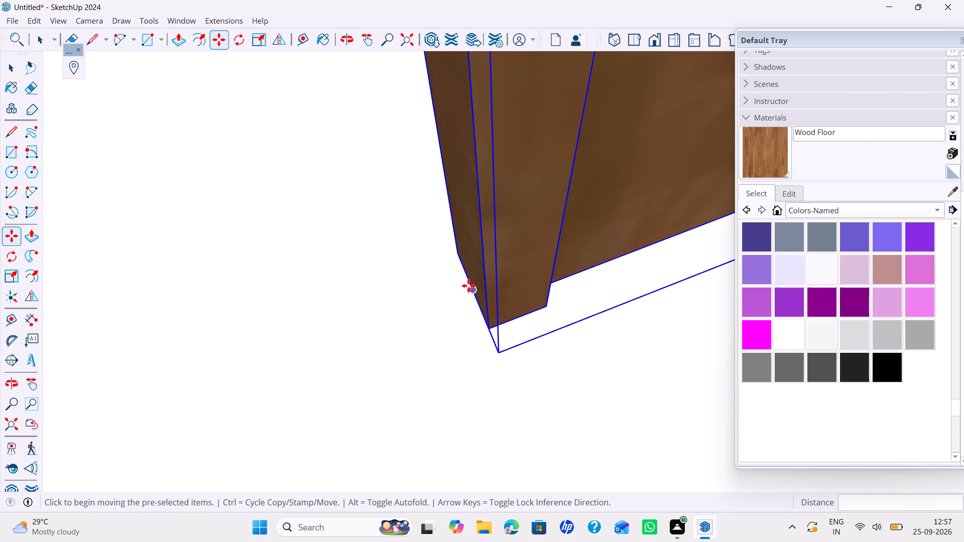
{"action": "left_click", "coordinate": [470, 288]}
{"action": "scroll", "coordinate": [458, 337], "scroll_direction": "down", "scroll_amount": 20}
{"action": "scroll", "coordinate": [458, 337], "scroll_direction": "down", "scroll_amount": 1}
{"action": "middle_click_drag", "start_coordinate": [443, 393], "coordinate": [432, 283]}
{"action": "scroll", "coordinate": [405, 363], "scroll_direction": "up", "scroll_amount": 9}
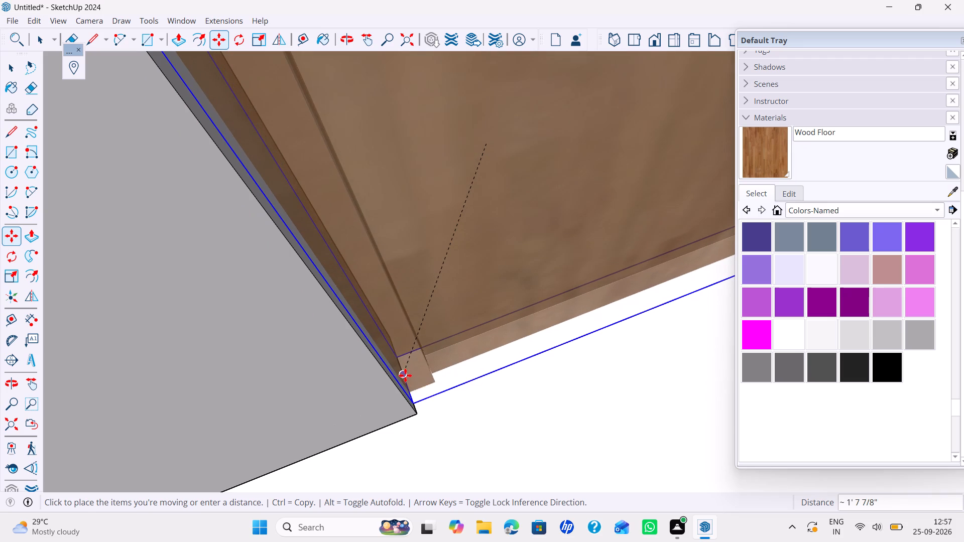
{"action": "left_click", "coordinate": [405, 375]}
Copy the bedroom entrance door by its upper frame corner into the opening across the living area, about 11' 6" away.
{"action": "scroll", "coordinate": [478, 344], "scroll_direction": "down", "scroll_amount": 2}
{"action": "middle_click_drag", "start_coordinate": [478, 344], "coordinate": [409, 386]}
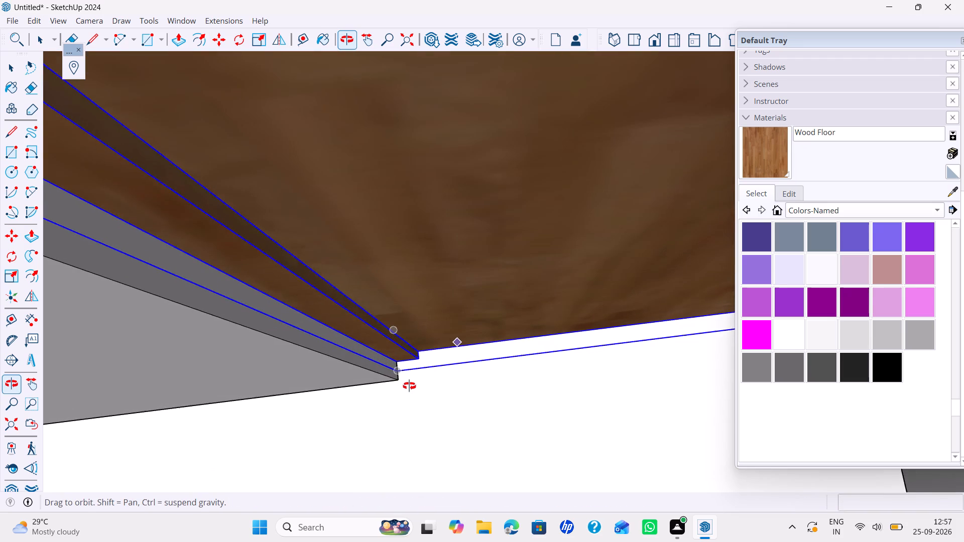
{"action": "middle_click_drag", "start_coordinate": [409, 386], "coordinate": [882, 408]}
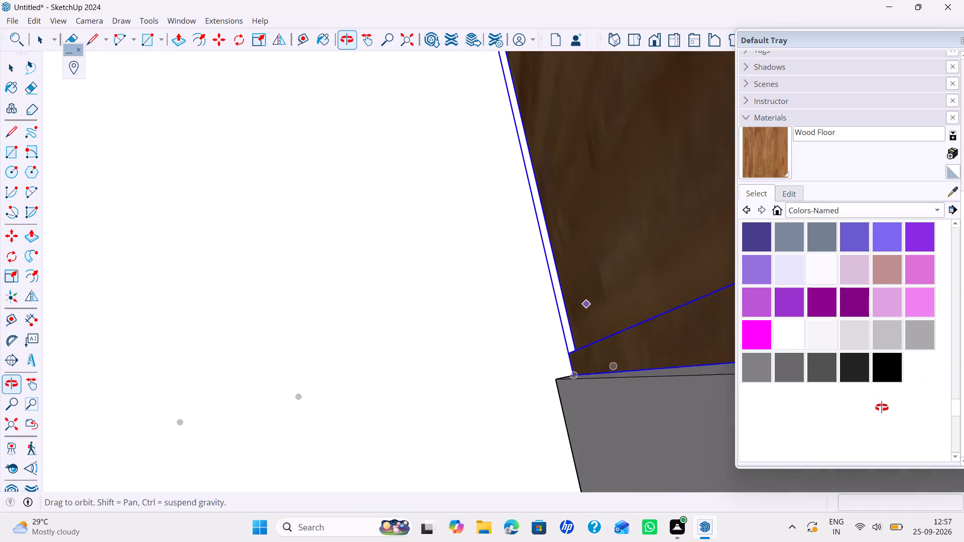
{"action": "middle_click_drag", "start_coordinate": [882, 408], "coordinate": [497, 320]}
{"action": "scroll", "coordinate": [528, 309], "scroll_direction": "down", "scroll_amount": 15}
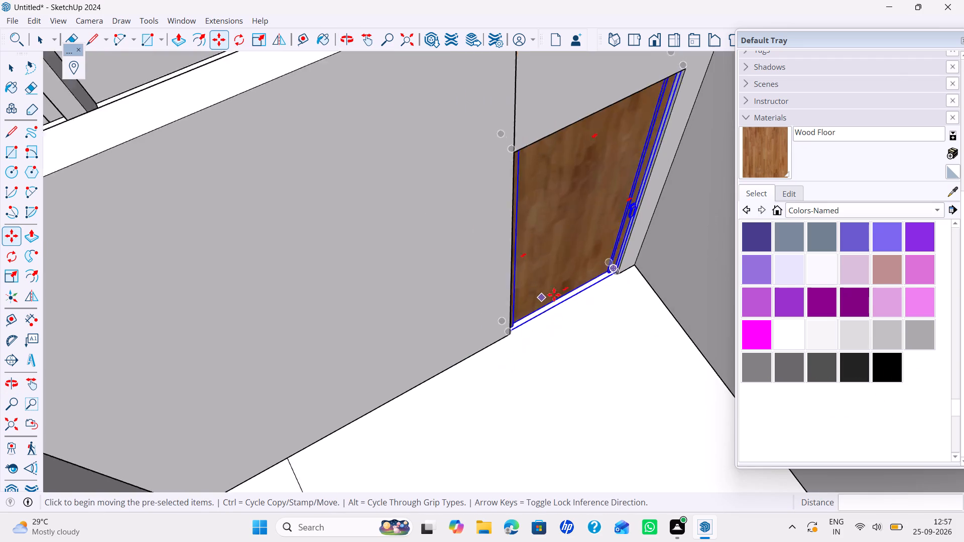
{"action": "scroll", "coordinate": [554, 295], "scroll_direction": "down", "scroll_amount": 6}
{"action": "middle_click_drag", "start_coordinate": [569, 282], "coordinate": [496, 362], "text": "shift"}
{"action": "middle_click_drag", "start_coordinate": [527, 353], "coordinate": [447, 342]}
{"action": "middle_click_drag", "start_coordinate": [621, 272], "coordinate": [608, 329]}
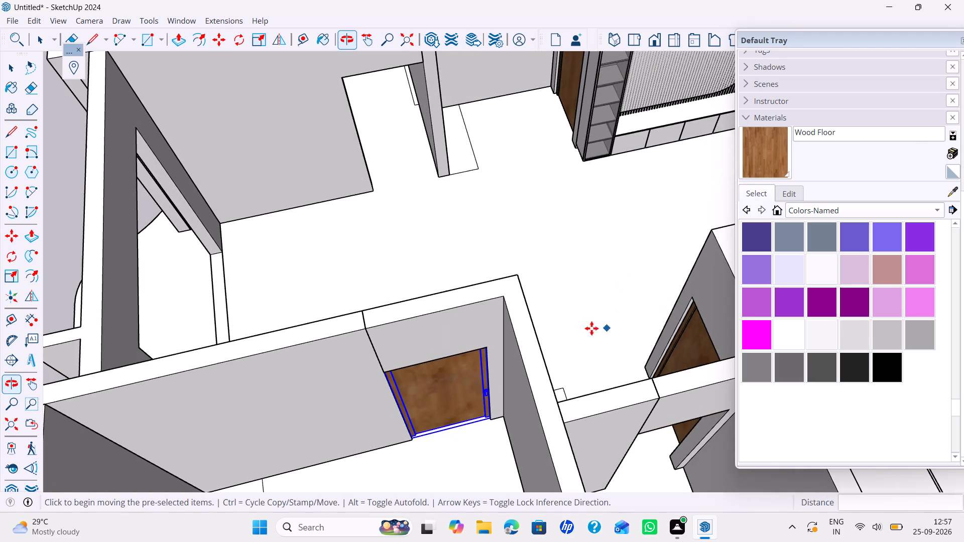
{"action": "middle_click_drag", "start_coordinate": [502, 297], "coordinate": [480, 268]}
{"action": "scroll", "coordinate": [492, 297], "scroll_direction": "up", "scroll_amount": 4}
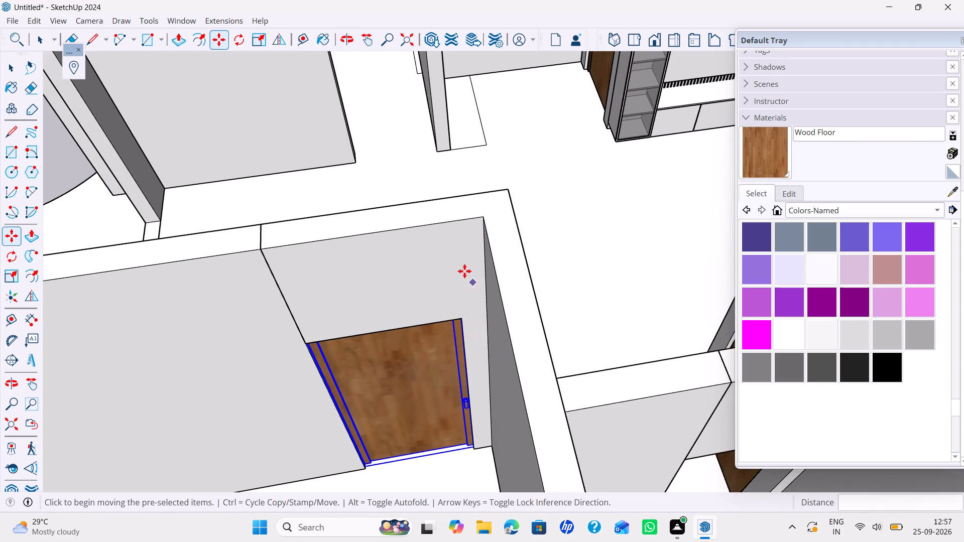
{"action": "scroll", "coordinate": [459, 324], "scroll_direction": "up", "scroll_amount": 6}
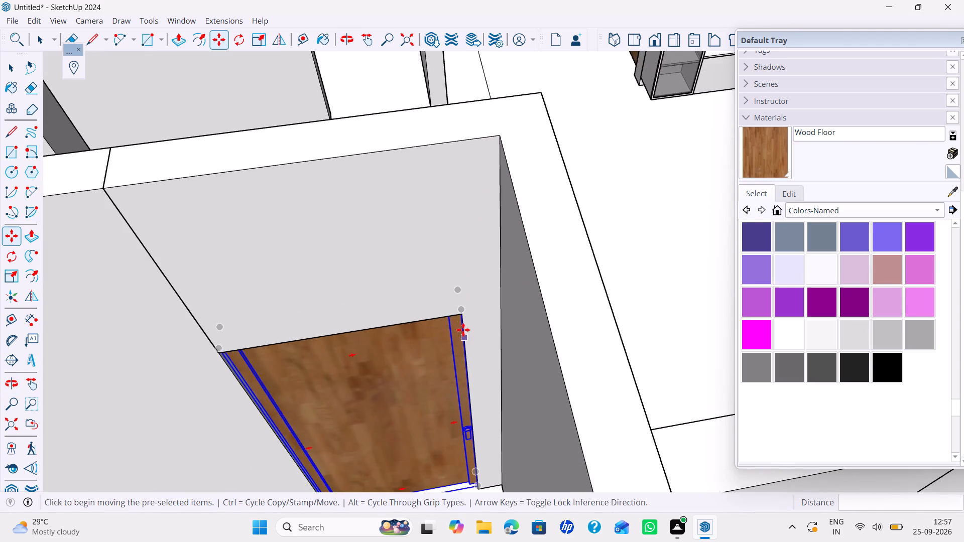
{"action": "scroll", "coordinate": [463, 330], "scroll_direction": "up", "scroll_amount": 11}
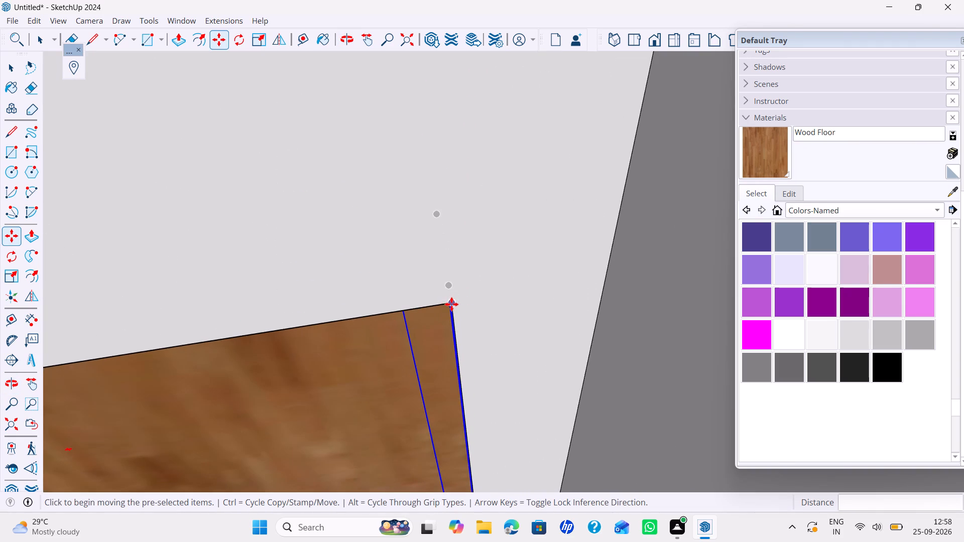
{"action": "left_click", "coordinate": [451, 304]}
{"action": "scroll", "coordinate": [483, 251], "scroll_direction": "down", "scroll_amount": 9}
{"action": "scroll", "coordinate": [481, 240], "scroll_direction": "down", "scroll_amount": 17}
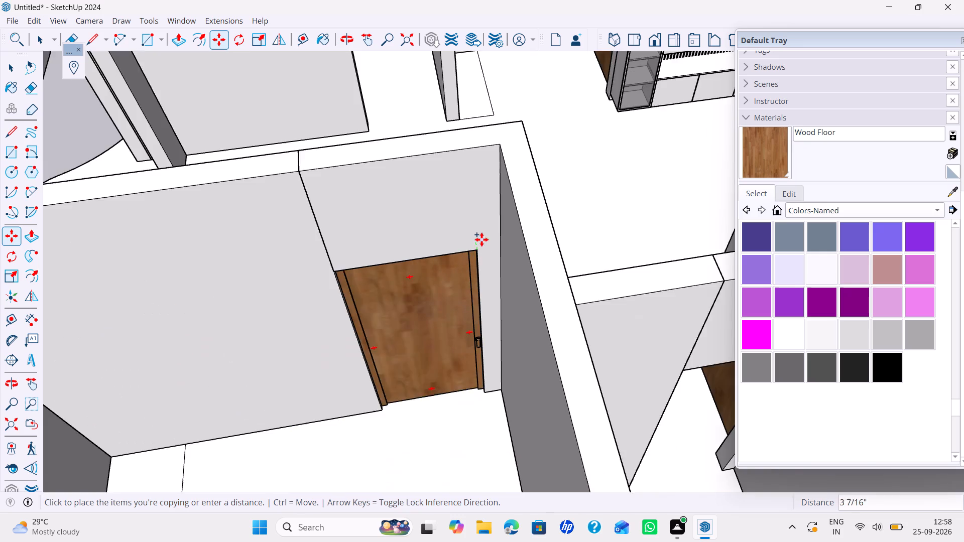
{"action": "scroll", "coordinate": [480, 242], "scroll_direction": "down", "scroll_amount": 14}
{"action": "middle_click_drag", "start_coordinate": [470, 223], "coordinate": [470, 245], "text": "shift"}
{"action": "scroll", "coordinate": [464, 184], "scroll_direction": "up", "scroll_amount": 5}
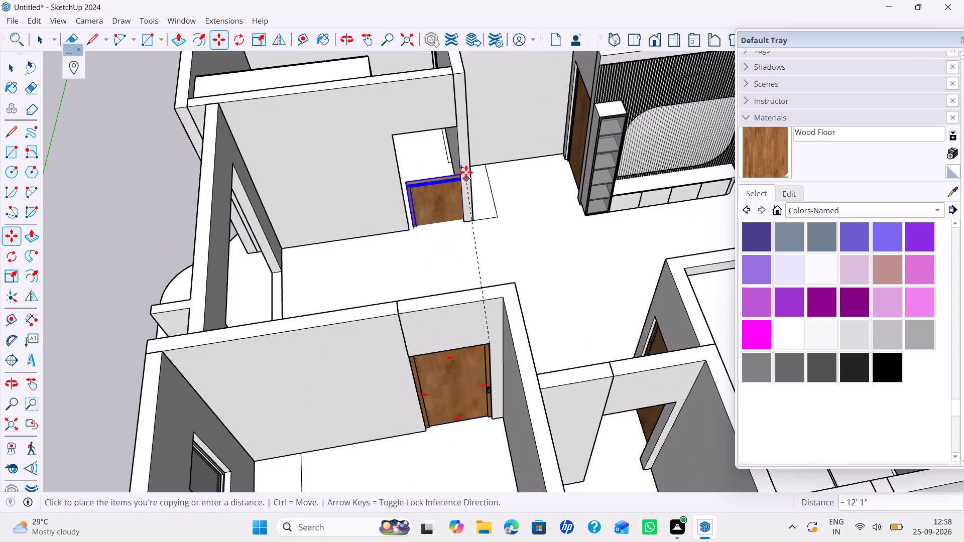
{"action": "scroll", "coordinate": [462, 164], "scroll_direction": "up", "scroll_amount": 11}
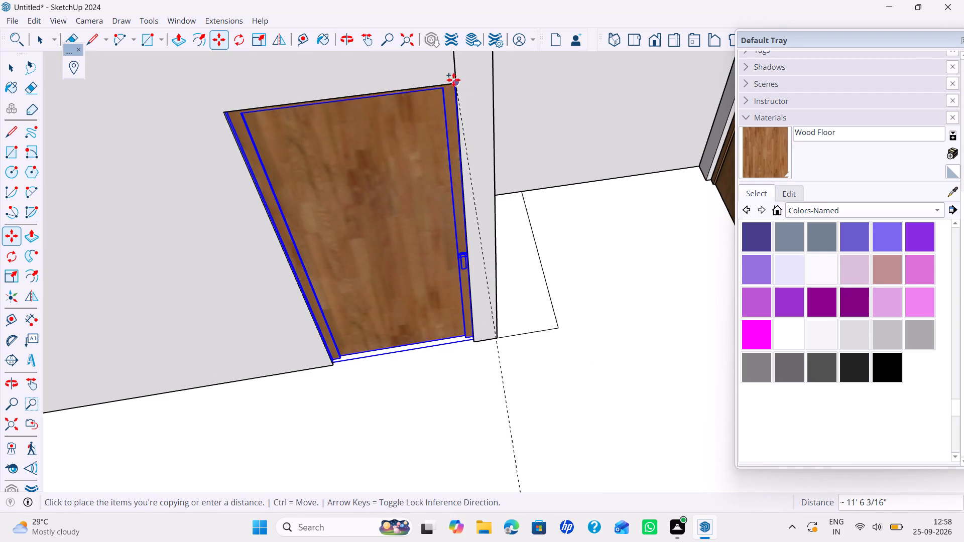
{"action": "left_click", "coordinate": [455, 83]}
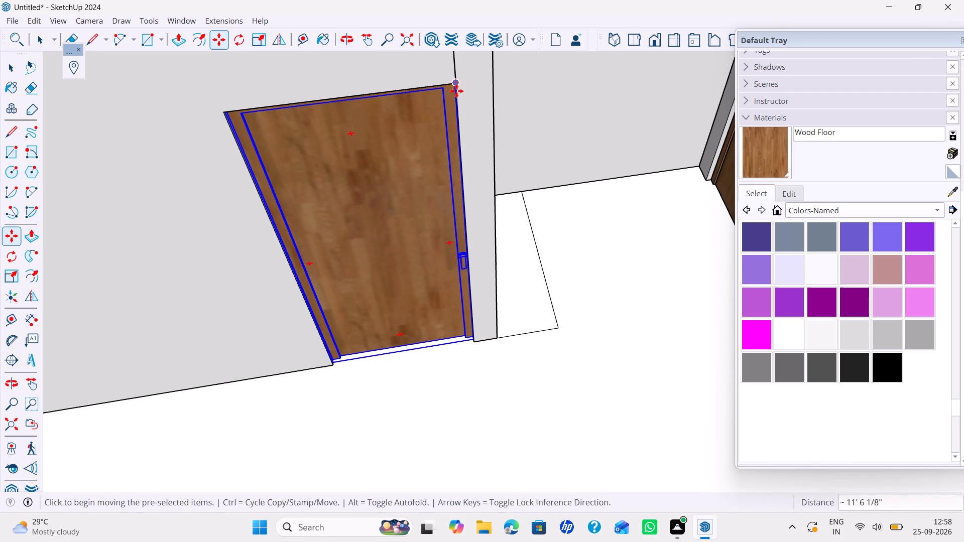
Copy that door by its upper corner into the doorway of the small room between the bedroom and kitchen, about 16' away.
{"action": "scroll", "coordinate": [466, 71], "scroll_direction": "up", "scroll_amount": 4}
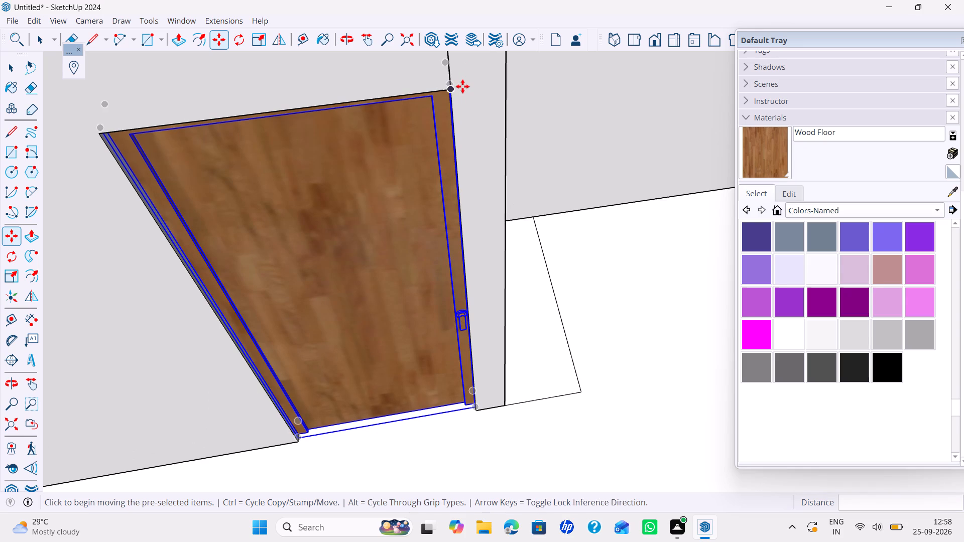
{"action": "left_click", "coordinate": [449, 88], "text": "ctrl"}
{"action": "scroll", "coordinate": [473, 116], "scroll_direction": "down", "scroll_amount": 8}
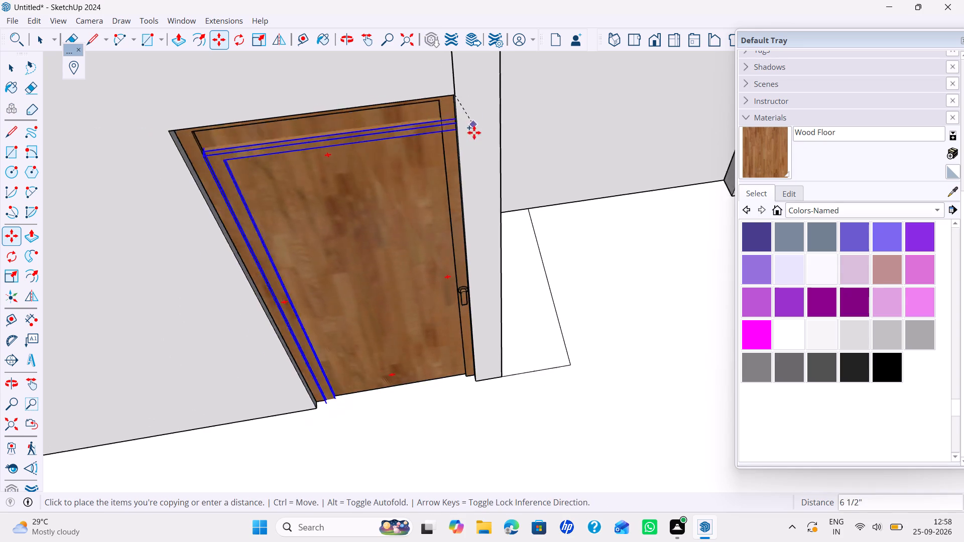
{"action": "scroll", "coordinate": [502, 145], "scroll_direction": "down", "scroll_amount": 6}
{"action": "scroll", "coordinate": [607, 188], "scroll_direction": "down", "scroll_amount": 5}
{"action": "middle_click_drag", "start_coordinate": [608, 190], "coordinate": [515, 213]}
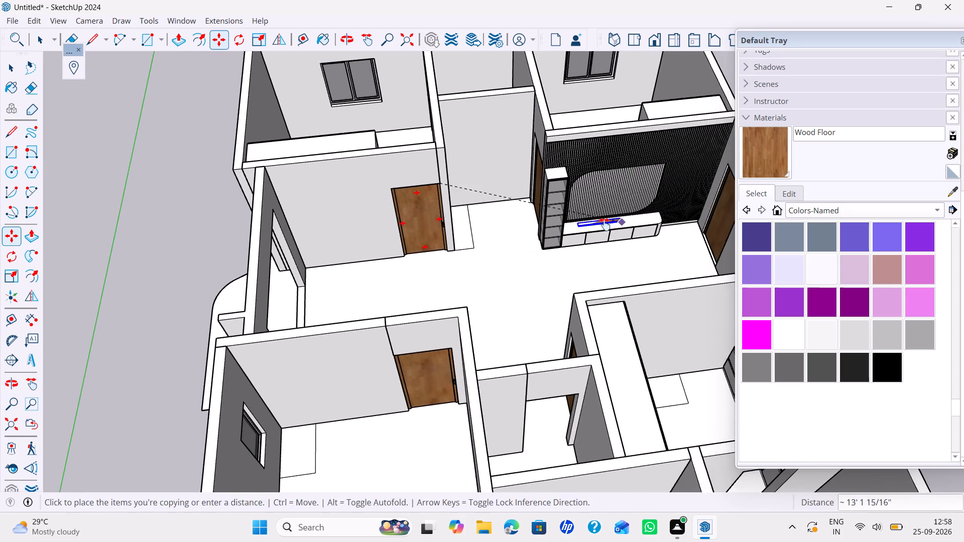
{"action": "middle_click_drag", "start_coordinate": [610, 224], "coordinate": [540, 190], "text": "shift"}
{"action": "scroll", "coordinate": [474, 361], "scroll_direction": "up", "scroll_amount": 5}
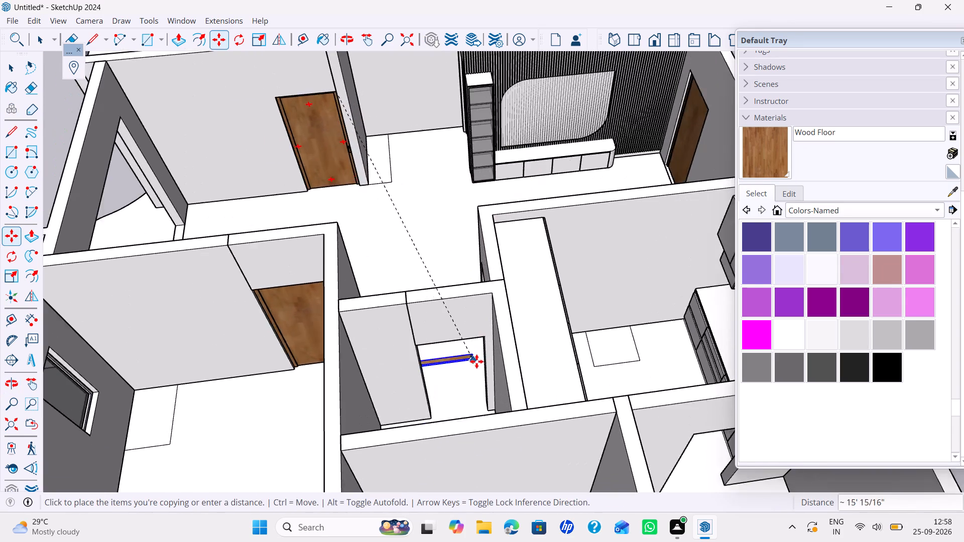
{"action": "scroll", "coordinate": [488, 344], "scroll_direction": "up", "scroll_amount": 10}
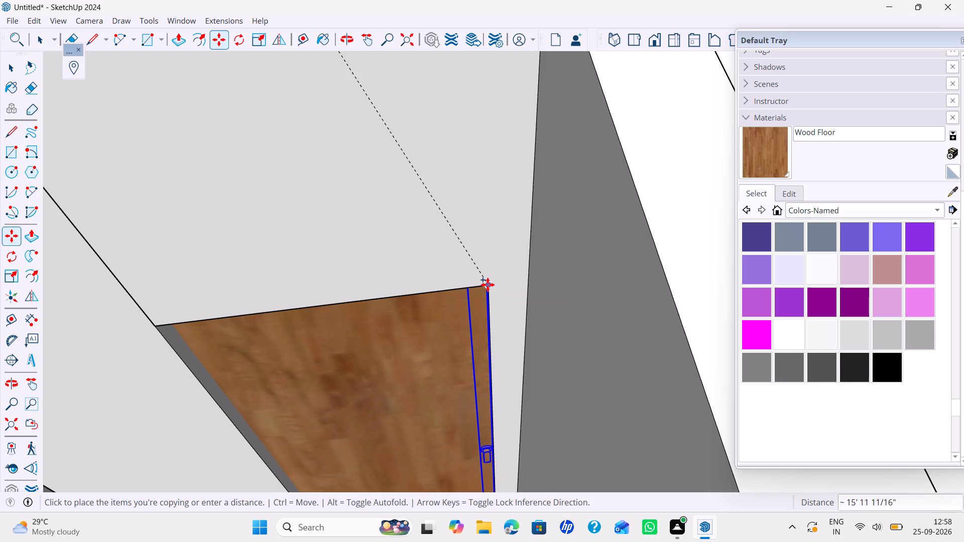
{"action": "left_click", "coordinate": [487, 285]}
{"action": "left_click", "coordinate": [489, 286], "text": "ctrl"}
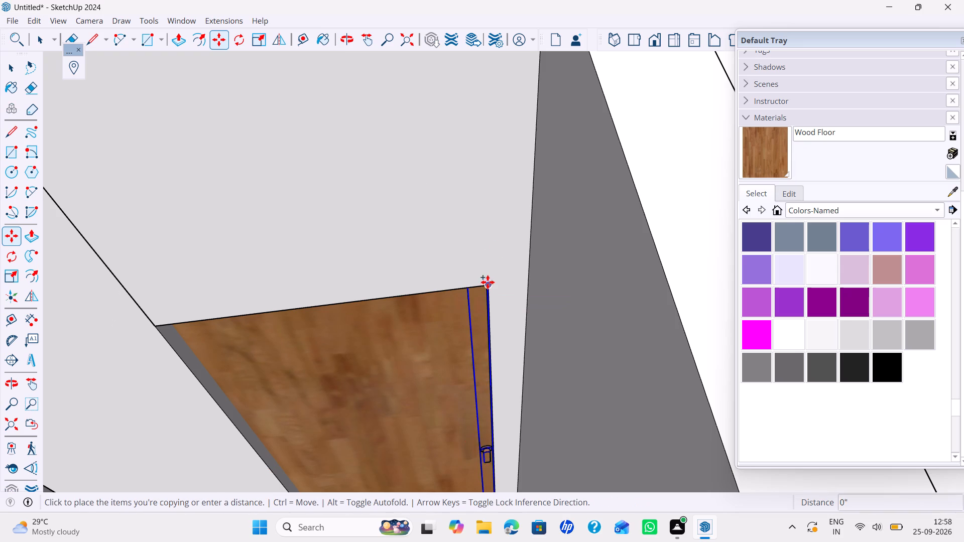
{"action": "scroll", "coordinate": [506, 224], "scroll_direction": "down", "scroll_amount": 17}
{"action": "scroll", "coordinate": [504, 203], "scroll_direction": "down", "scroll_amount": 7}
{"action": "middle_click_drag", "start_coordinate": [502, 155], "coordinate": [499, 183], "text": "shift"}
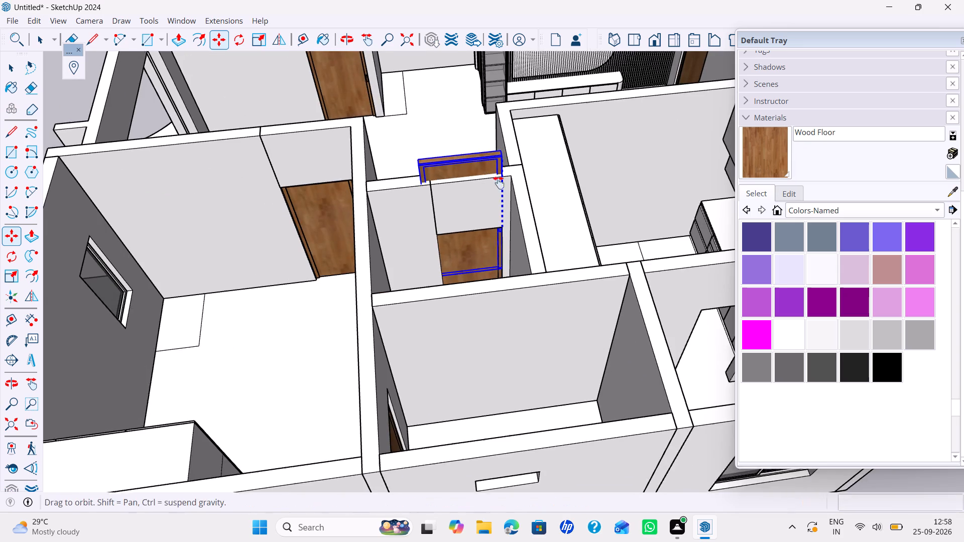
{"action": "middle_click_drag", "start_coordinate": [499, 183], "coordinate": [498, 202], "text": "shift"}
{"action": "middle_click_drag", "start_coordinate": [493, 203], "coordinate": [444, 217]}
{"action": "key", "text": "space"}
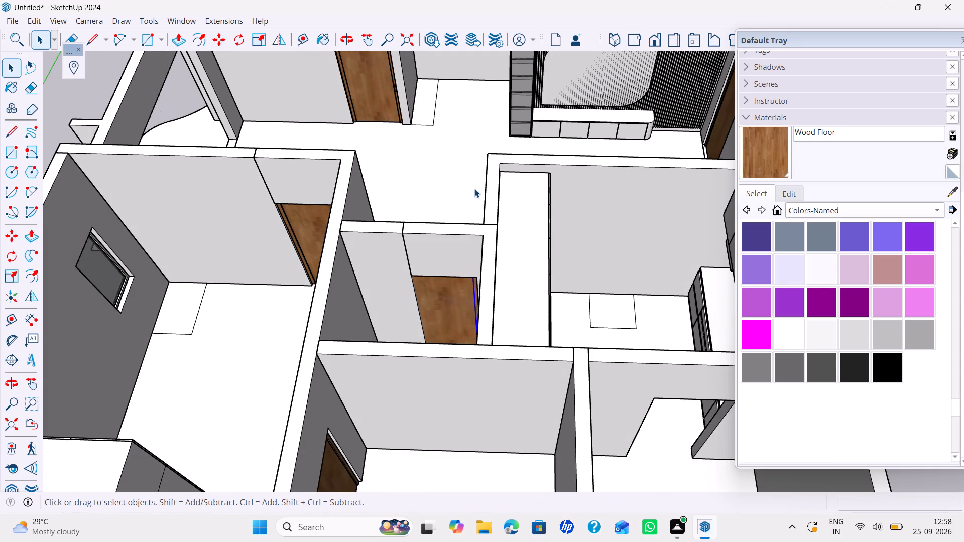
Scale the small room's door to about 0.89 of its width so its frame meets the opening's side edge.
{"action": "scroll", "coordinate": [483, 179], "scroll_direction": "down", "scroll_amount": 5}
{"action": "middle_click_drag", "start_coordinate": [483, 179], "coordinate": [486, 239], "text": "shift"}
{"action": "key", "text": "s"}
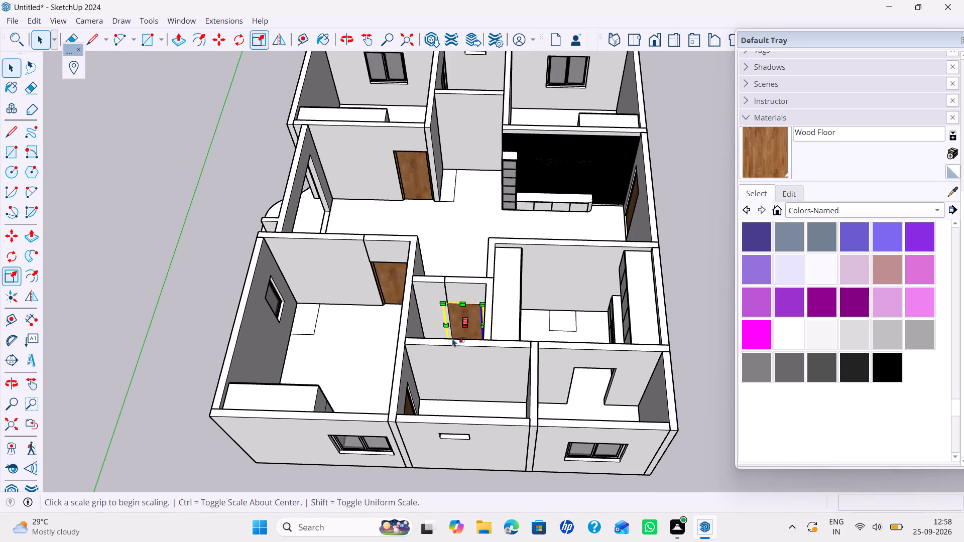
{"action": "scroll", "coordinate": [442, 342], "scroll_direction": "up", "scroll_amount": 17}
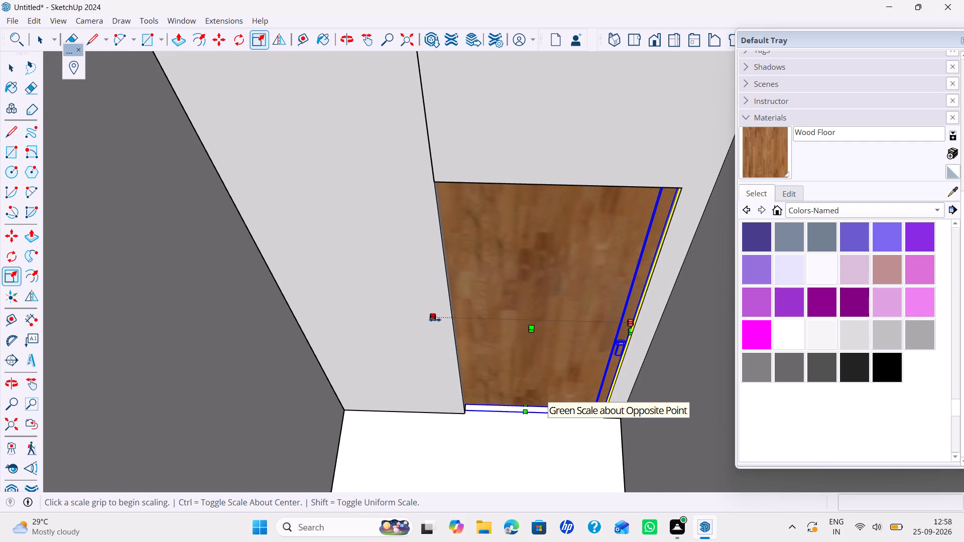
{"action": "key", "text": "k"}
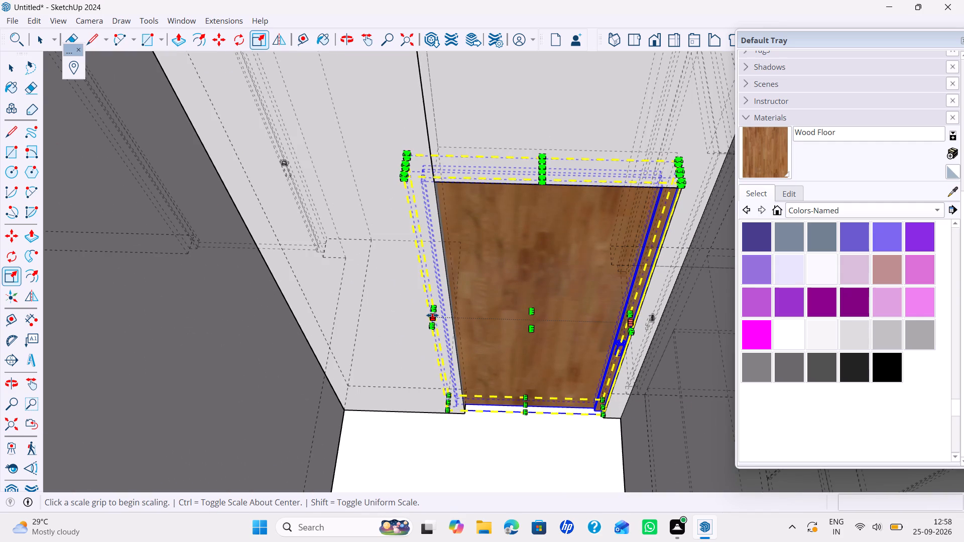
{"action": "left_click", "coordinate": [432, 315]}
{"action": "left_click", "coordinate": [452, 292]}
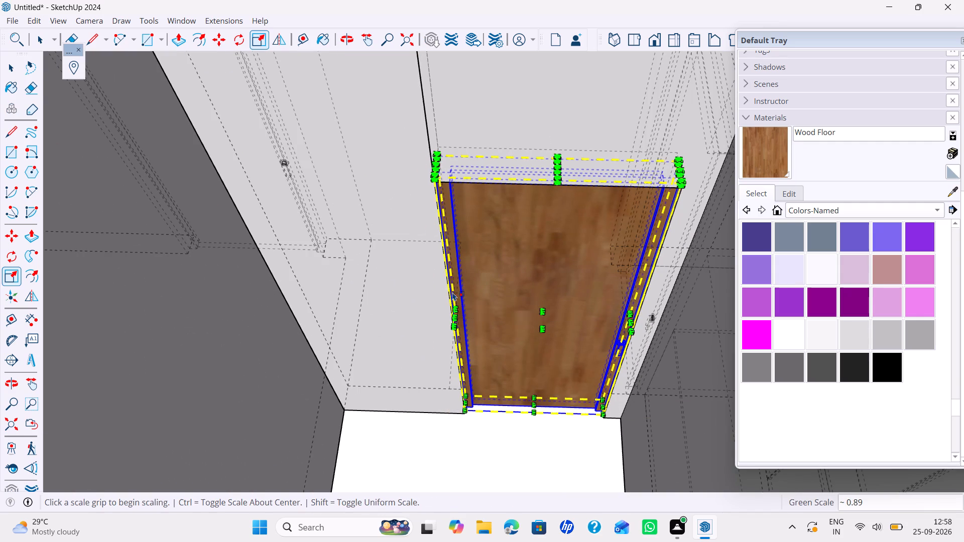
{"action": "key", "text": "k"}
Examine the whole house from several angles to check the fitted doors and find the remaining openings.
{"action": "scroll", "coordinate": [499, 265], "scroll_direction": "down", "scroll_amount": 15}
{"action": "middle_click_drag", "start_coordinate": [514, 246], "coordinate": [511, 253], "text": "shift"}
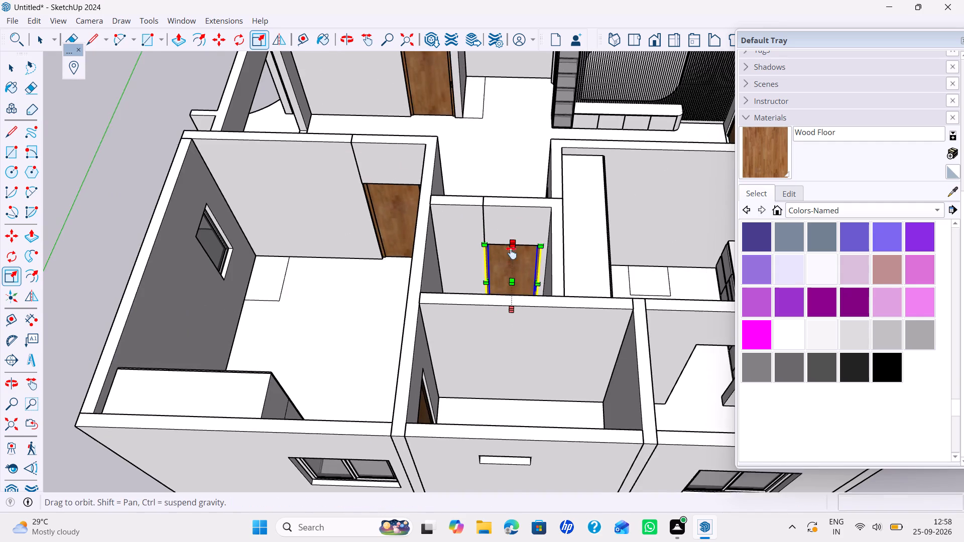
{"action": "middle_click_drag", "start_coordinate": [511, 253], "coordinate": [489, 350], "text": "shift"}
{"action": "middle_click_drag", "start_coordinate": [500, 246], "coordinate": [461, 382]}
{"action": "scroll", "coordinate": [451, 321], "scroll_direction": "down", "scroll_amount": 7}
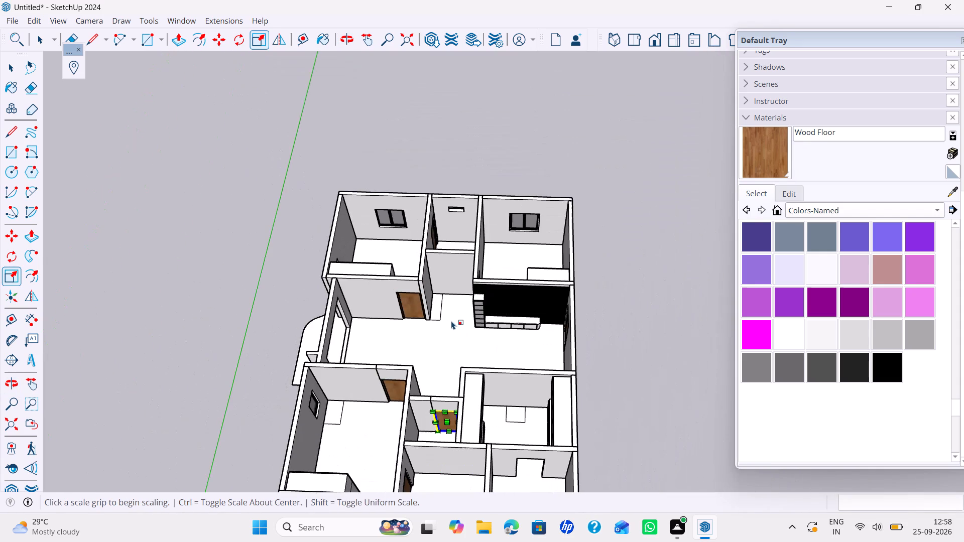
{"action": "middle_click_drag", "start_coordinate": [455, 312], "coordinate": [632, 238]}
{"action": "middle_click_drag", "start_coordinate": [551, 325], "coordinate": [529, 307], "text": "shift"}
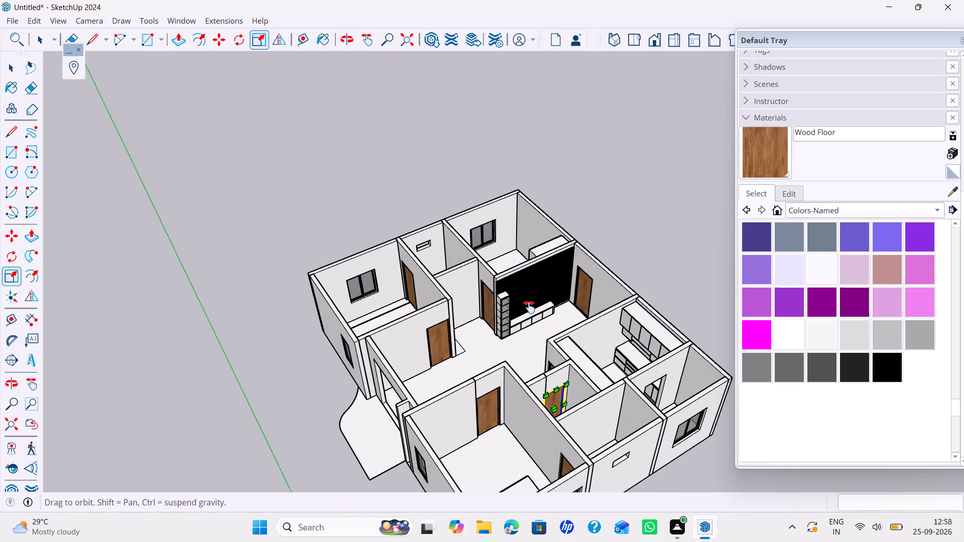
{"action": "middle_click_drag", "start_coordinate": [529, 307], "coordinate": [473, 280], "text": "shift"}
{"action": "middle_click_drag", "start_coordinate": [501, 334], "coordinate": [497, 334]}
{"action": "scroll", "coordinate": [427, 339], "scroll_direction": "up", "scroll_amount": 4}
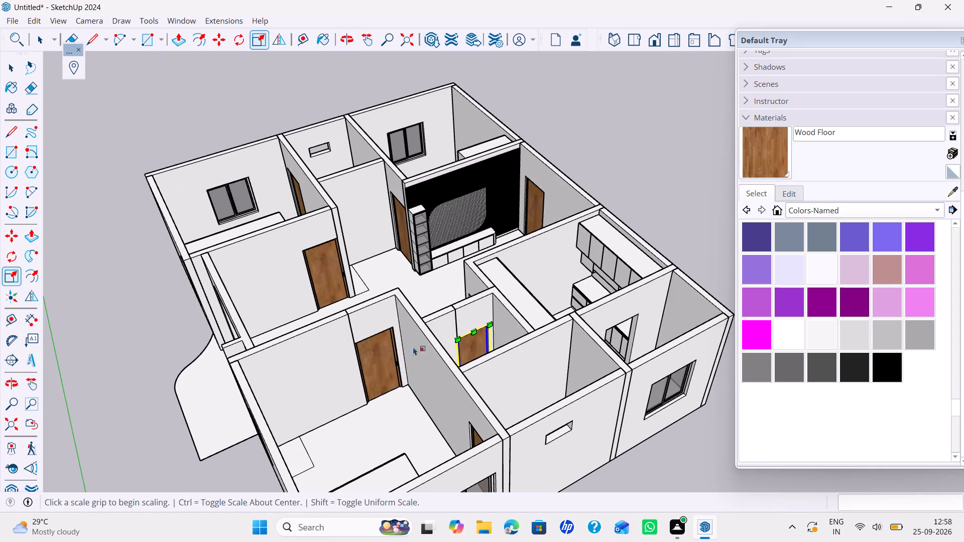
Copy the bedroom door by its upper frame corner into the doorway of the corner room behind the kitchen, about 17' 11" away.
{"action": "key", "text": "space"}
{"action": "key", "text": "space"}
{"action": "scroll", "coordinate": [367, 365], "scroll_direction": "up", "scroll_amount": 1}
{"action": "left_click", "coordinate": [367, 365]}
{"action": "scroll", "coordinate": [407, 329], "scroll_direction": "up", "scroll_amount": 3}
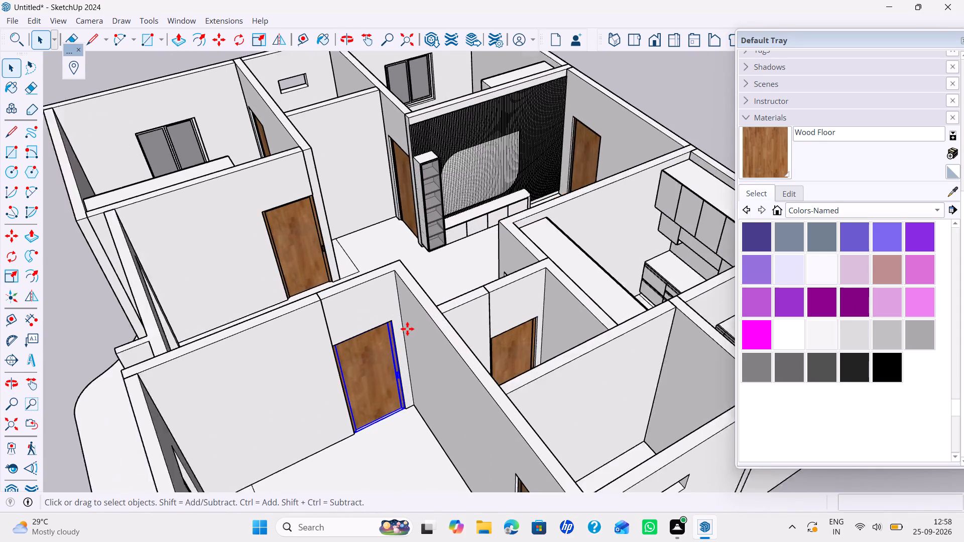
{"action": "scroll", "coordinate": [407, 329], "scroll_direction": "up", "scroll_amount": 1}
{"action": "key", "text": "m"}
{"action": "scroll", "coordinate": [407, 329], "scroll_direction": "up", "scroll_amount": 9}
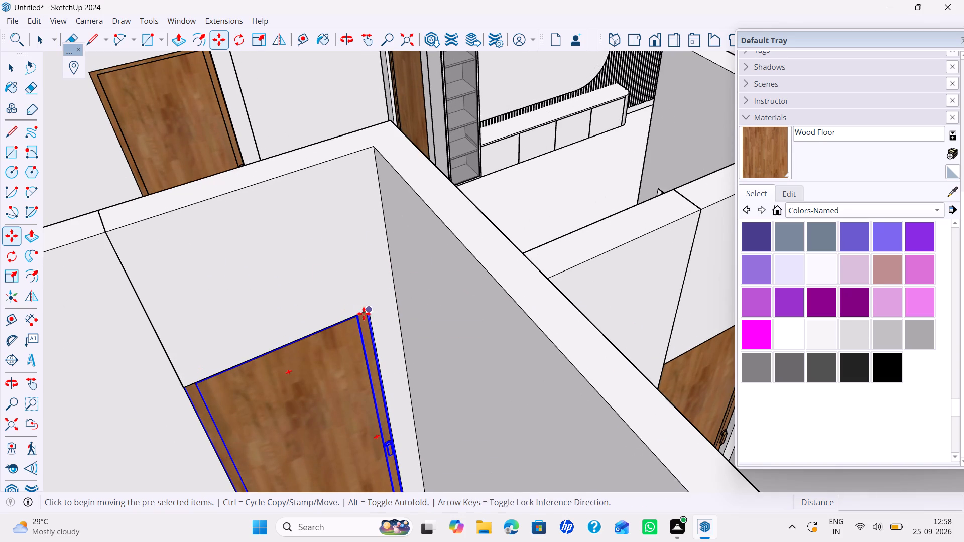
{"action": "scroll", "coordinate": [369, 311], "scroll_direction": "up", "scroll_amount": 12}
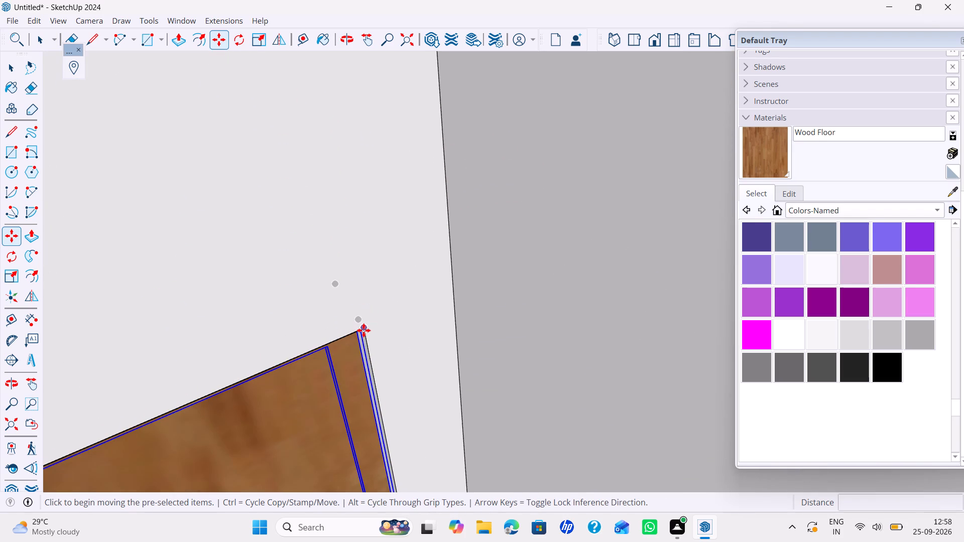
{"action": "left_click", "coordinate": [364, 330]}
{"action": "scroll", "coordinate": [493, 308], "scroll_direction": "down", "scroll_amount": 19}
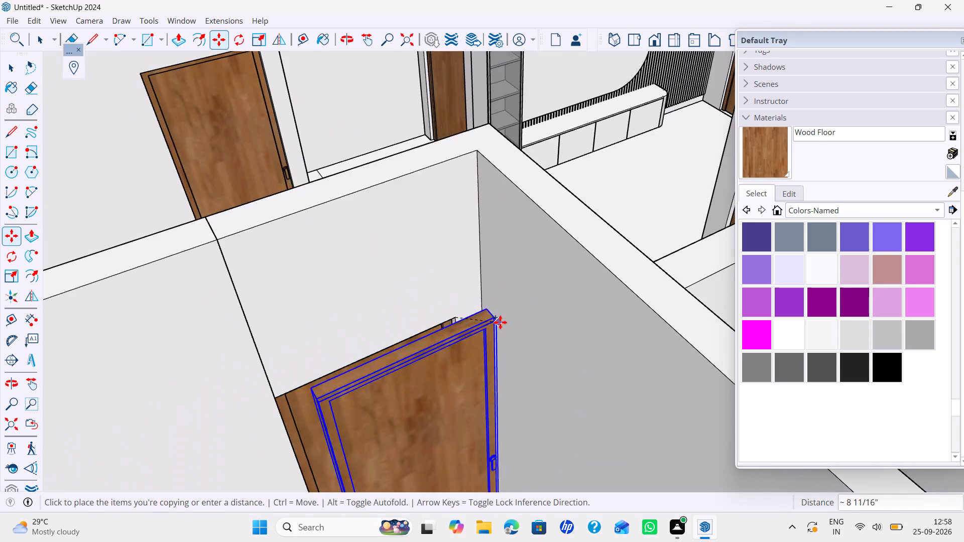
{"action": "scroll", "coordinate": [500, 322], "scroll_direction": "down", "scroll_amount": 10}
{"action": "middle_click_drag", "start_coordinate": [527, 324], "coordinate": [285, 332], "text": "shift"}
{"action": "middle_click_drag", "start_coordinate": [522, 333], "coordinate": [376, 348]}
{"action": "scroll", "coordinate": [449, 348], "scroll_direction": "up", "scroll_amount": 5}
{"action": "scroll", "coordinate": [644, 364], "scroll_direction": "up", "scroll_amount": 5}
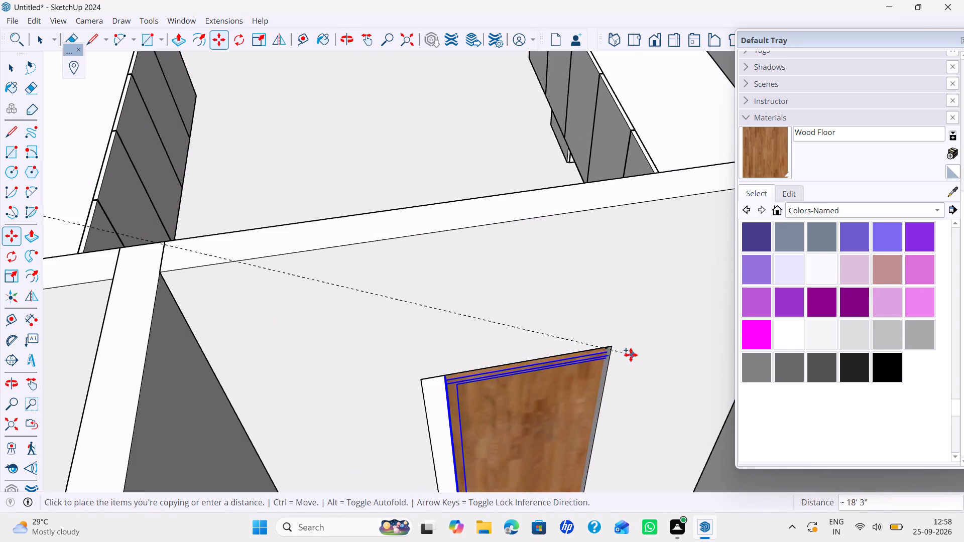
{"action": "left_click", "coordinate": [614, 346]}
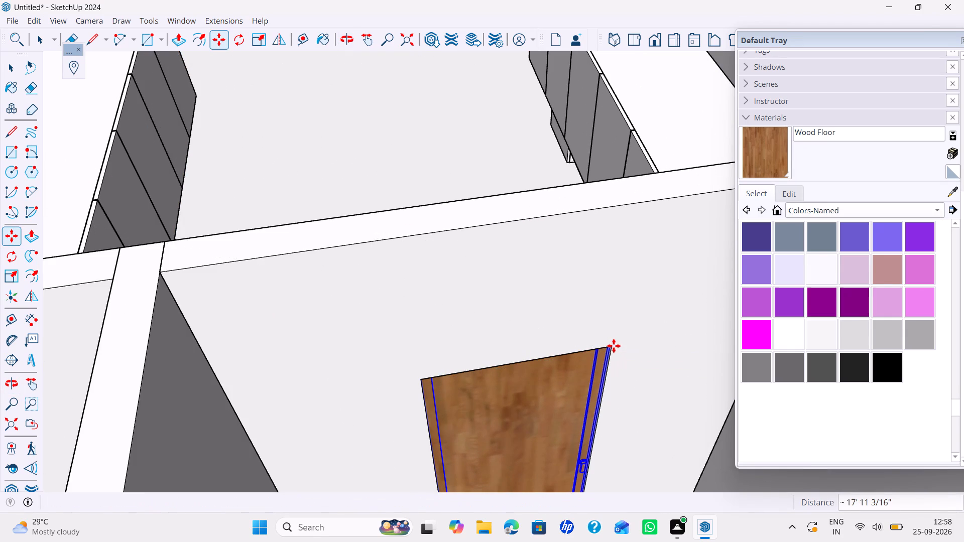
{"action": "scroll", "coordinate": [614, 346], "scroll_direction": "down", "scroll_amount": 8}
{"action": "scroll", "coordinate": [609, 346], "scroll_direction": "down", "scroll_amount": 17}
{"action": "key", "text": "space"}
{"action": "scroll", "coordinate": [578, 343], "scroll_direction": "down", "scroll_amount": 4}
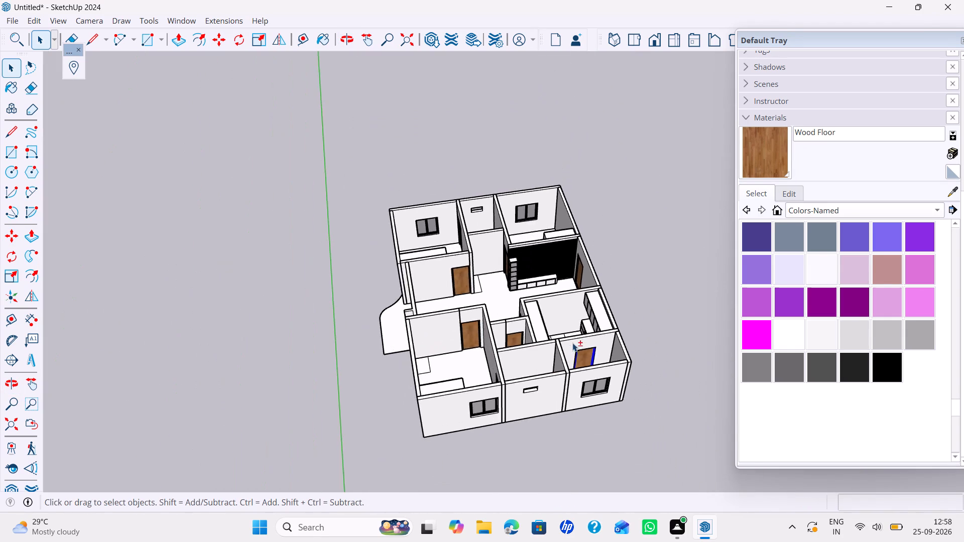
Examine the whole house from several angles to check the fitted doors and what still needs detailing.
{"action": "middle_click_drag", "start_coordinate": [572, 343], "coordinate": [575, 401], "text": "shift"}
{"action": "middle_click_drag", "start_coordinate": [546, 312], "coordinate": [624, 287]}
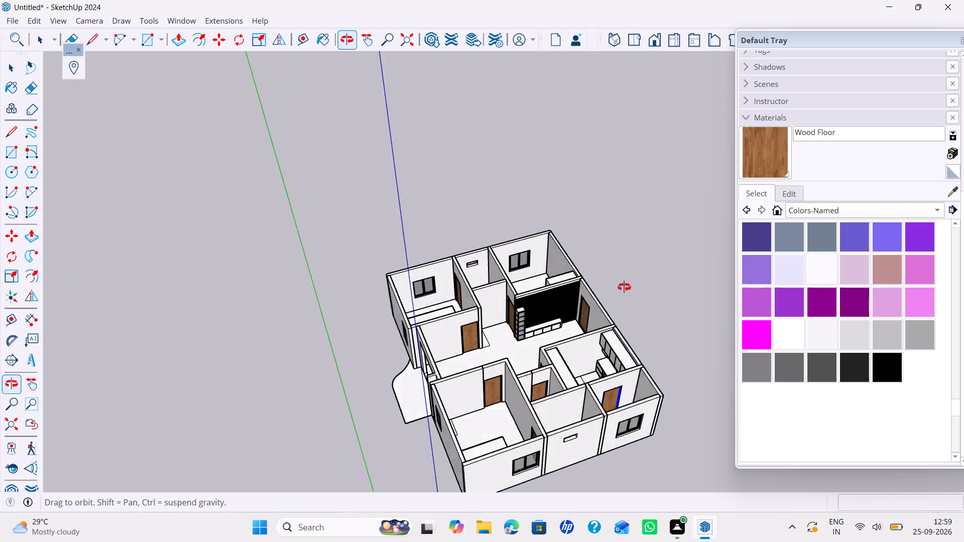
{"action": "middle_click_drag", "start_coordinate": [624, 287], "coordinate": [454, 252]}
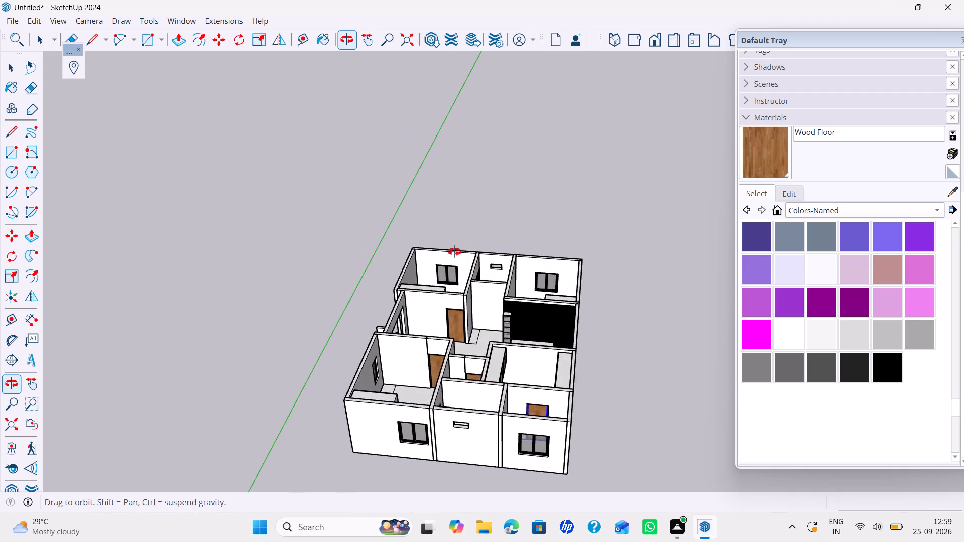
{"action": "middle_click_drag", "start_coordinate": [454, 252], "coordinate": [456, 296]}
{"action": "scroll", "coordinate": [456, 296], "scroll_direction": "down", "scroll_amount": 4, "text": "shift"}
{"action": "middle_click_drag", "start_coordinate": [457, 297], "coordinate": [470, 285], "text": "shift"}
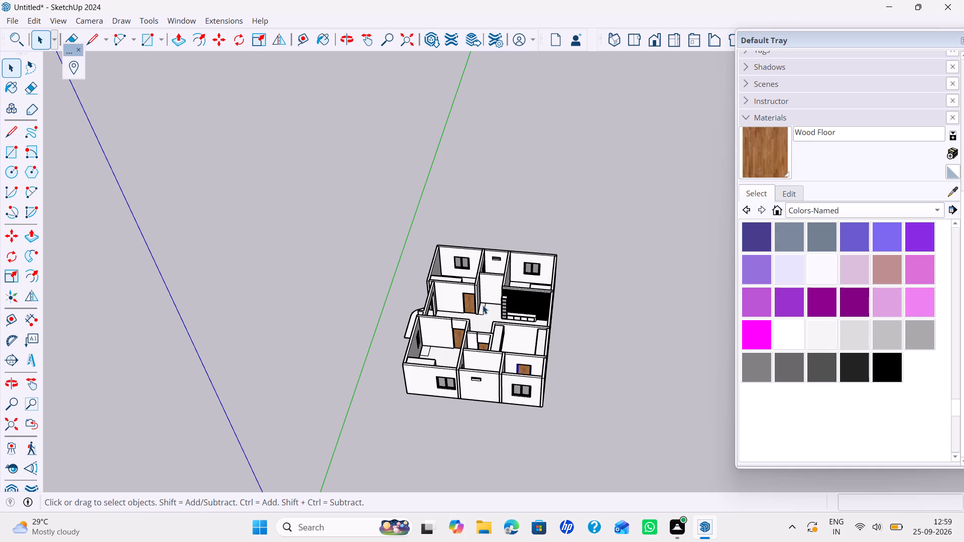
{"action": "middle_click_drag", "start_coordinate": [483, 305], "coordinate": [469, 327]}
{"action": "middle_click_drag", "start_coordinate": [469, 329], "coordinate": [483, 307]}
{"action": "scroll", "coordinate": [488, 312], "scroll_direction": "up", "scroll_amount": 8}
{"action": "middle_click_drag", "start_coordinate": [500, 321], "coordinate": [486, 297], "text": "shift"}
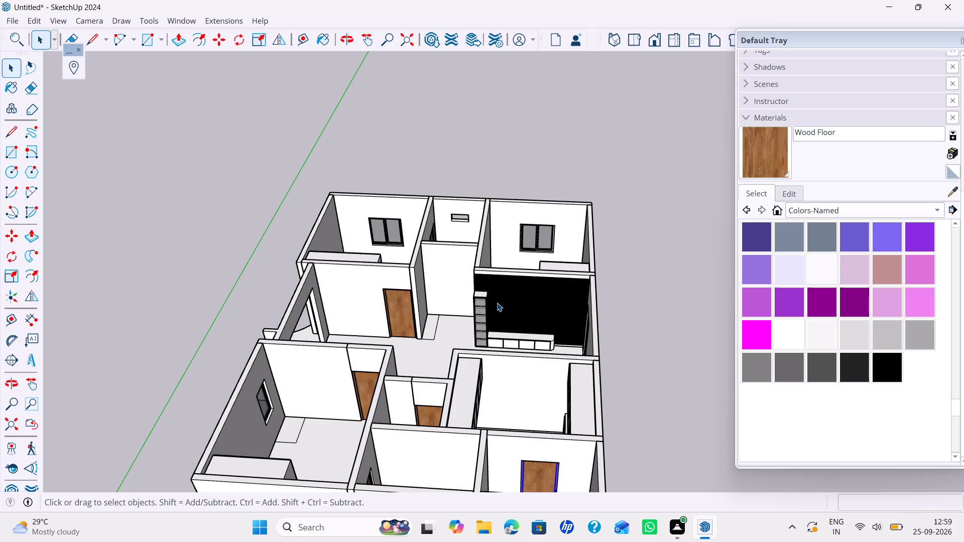
{"action": "scroll", "coordinate": [499, 303], "scroll_direction": "down", "scroll_amount": 3}
{"action": "middle_click_drag", "start_coordinate": [500, 306], "coordinate": [503, 301], "text": "shift"}
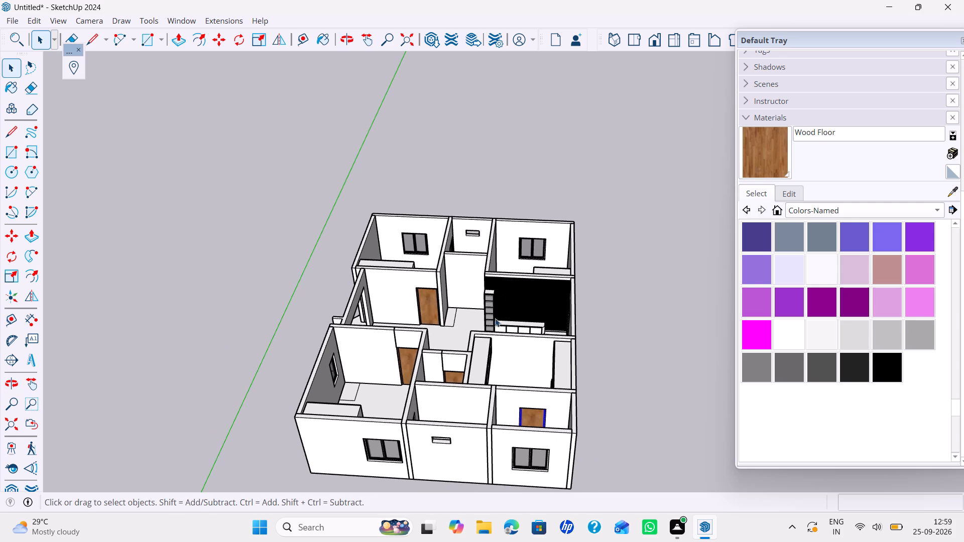
{"action": "middle_click_drag", "start_coordinate": [510, 316], "coordinate": [544, 311]}
{"action": "scroll", "coordinate": [537, 294], "scroll_direction": "up", "scroll_amount": 4}
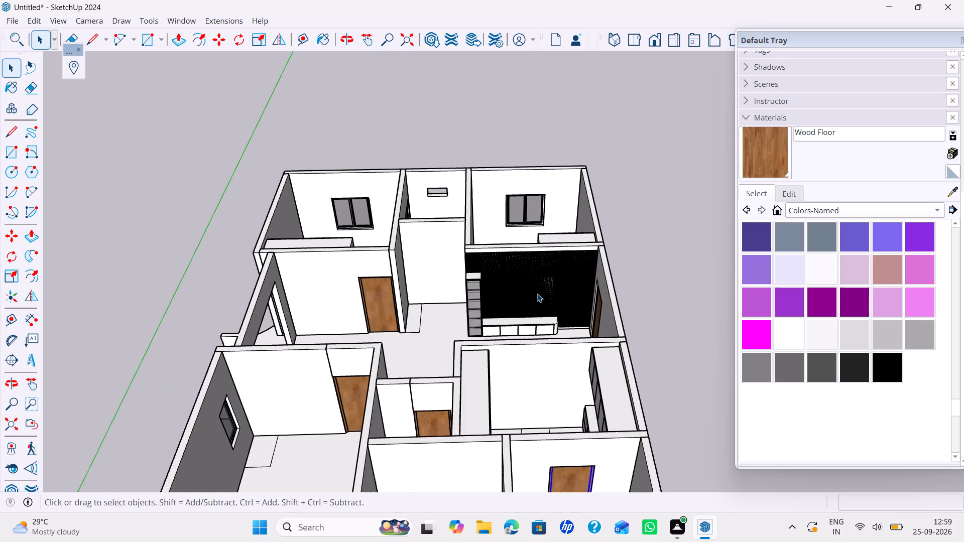
{"action": "middle_click_drag", "start_coordinate": [537, 294], "coordinate": [494, 290]}
Open the slatted TV wall unit for editing and select its rounded backing panel.
{"action": "scroll", "coordinate": [534, 231], "scroll_direction": "up", "scroll_amount": 2}
{"action": "middle_click_drag", "start_coordinate": [542, 305], "coordinate": [528, 255]}
{"action": "scroll", "coordinate": [528, 267], "scroll_direction": "up", "scroll_amount": 4}
{"action": "scroll", "coordinate": [517, 310], "scroll_direction": "up", "scroll_amount": 5}
{"action": "middle_click_drag", "start_coordinate": [535, 296], "coordinate": [521, 354]}
{"action": "scroll", "coordinate": [518, 345], "scroll_direction": "up", "scroll_amount": 5}
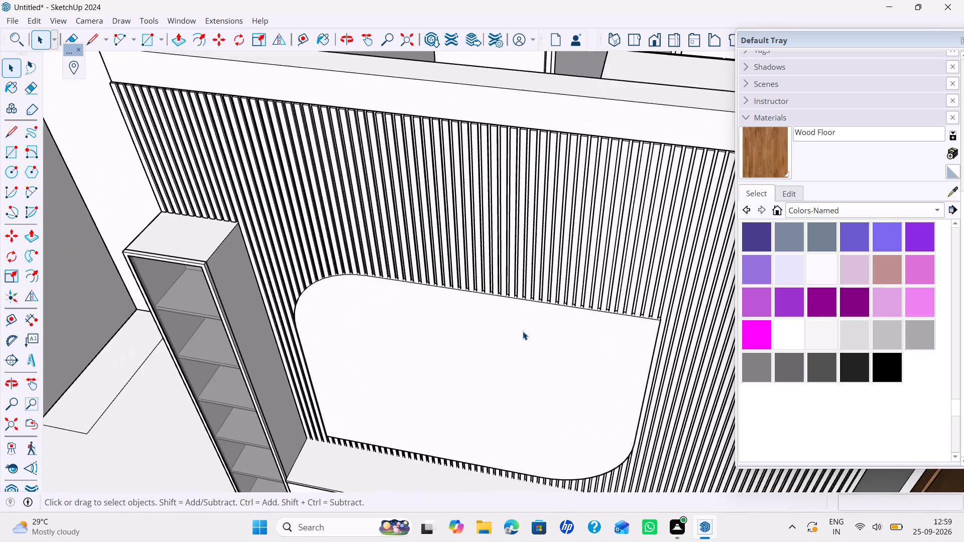
{"action": "scroll", "coordinate": [522, 331], "scroll_direction": "up", "scroll_amount": 2}
{"action": "left_click", "coordinate": [522, 331]}
{"action": "middle_click_drag", "start_coordinate": [524, 325], "coordinate": [467, 403]}
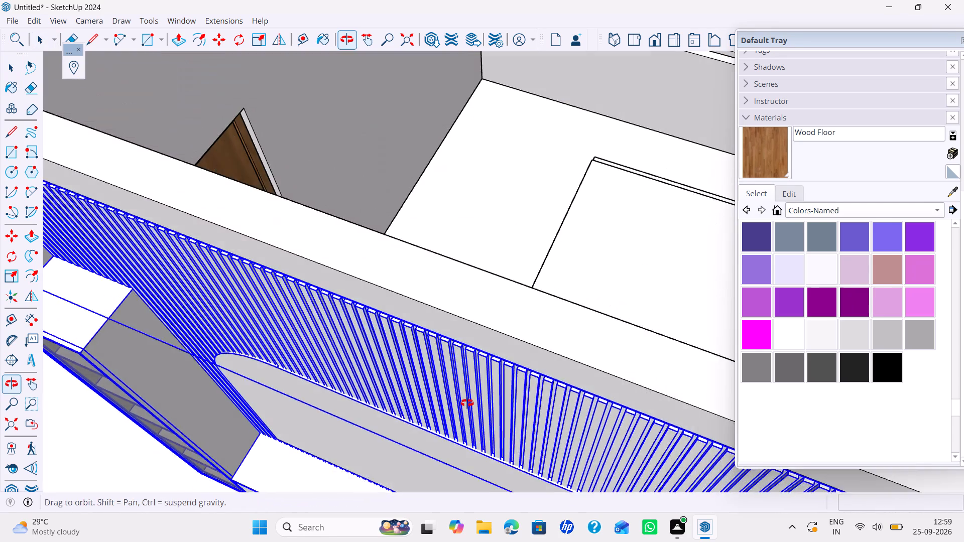
{"action": "middle_click_drag", "start_coordinate": [467, 403], "coordinate": [468, 407]}
{"action": "scroll", "coordinate": [468, 379], "scroll_direction": "down", "scroll_amount": 11}
{"action": "middle_click_drag", "start_coordinate": [477, 361], "coordinate": [486, 320], "text": "shift"}
{"action": "scroll", "coordinate": [431, 379], "scroll_direction": "up", "scroll_amount": 3}
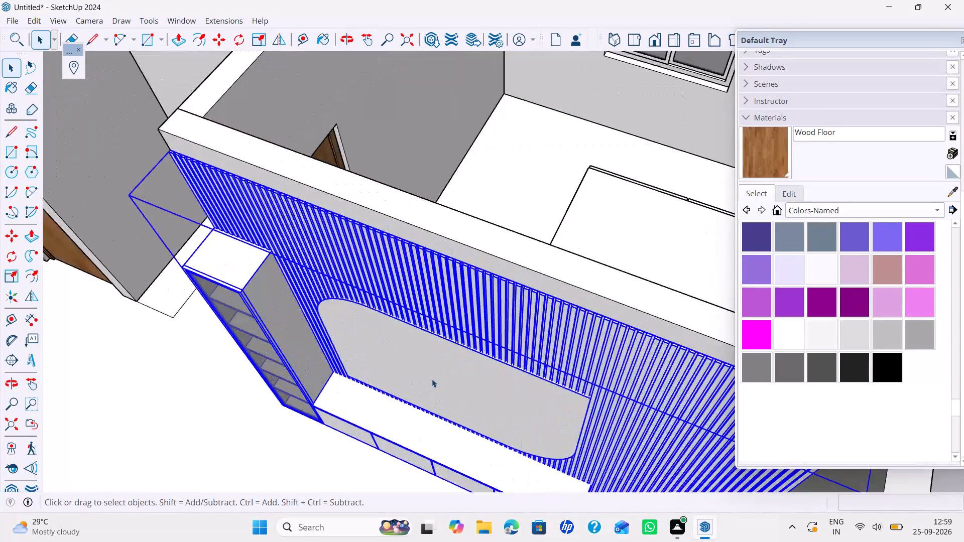
{"action": "scroll", "coordinate": [432, 379], "scroll_direction": "up", "scroll_amount": 6}
{"action": "double_click", "coordinate": [434, 375]}
{"action": "left_click", "coordinate": [435, 353]}
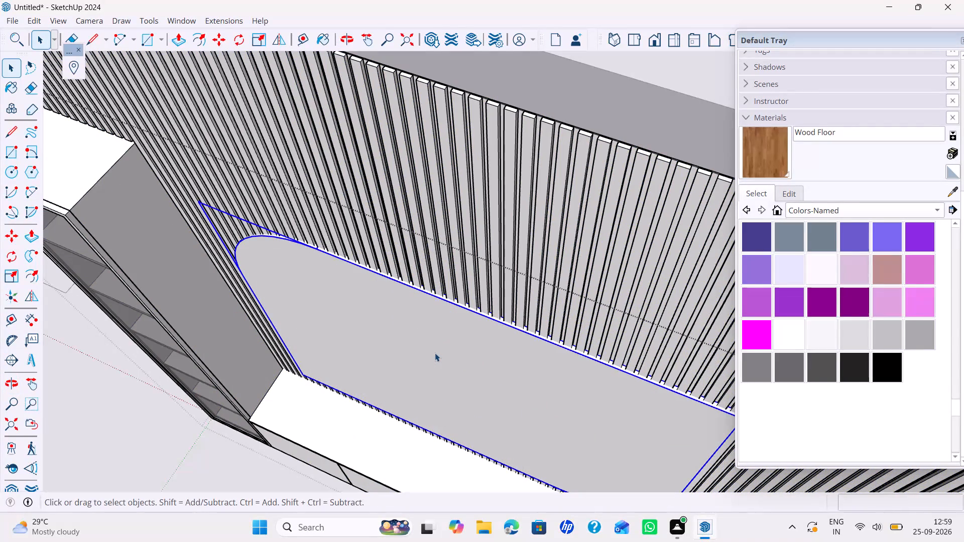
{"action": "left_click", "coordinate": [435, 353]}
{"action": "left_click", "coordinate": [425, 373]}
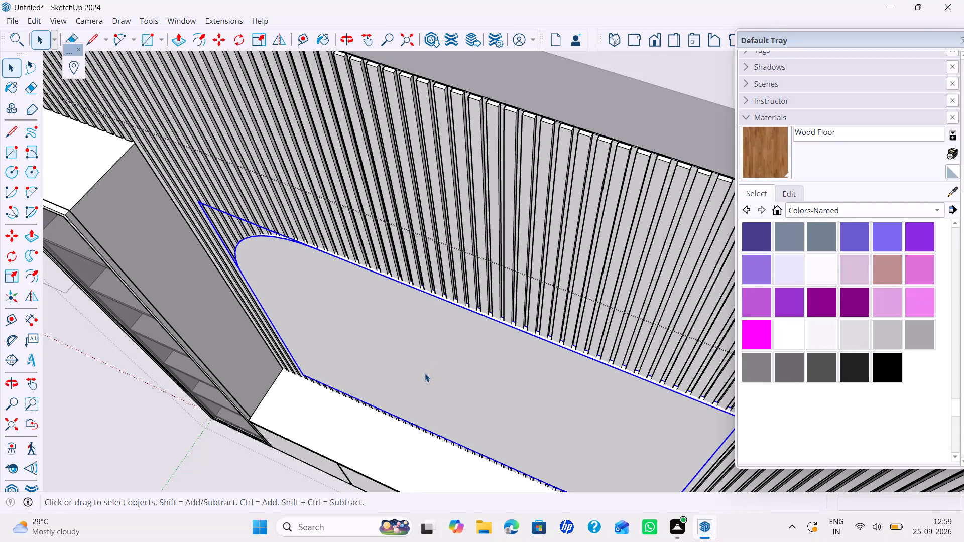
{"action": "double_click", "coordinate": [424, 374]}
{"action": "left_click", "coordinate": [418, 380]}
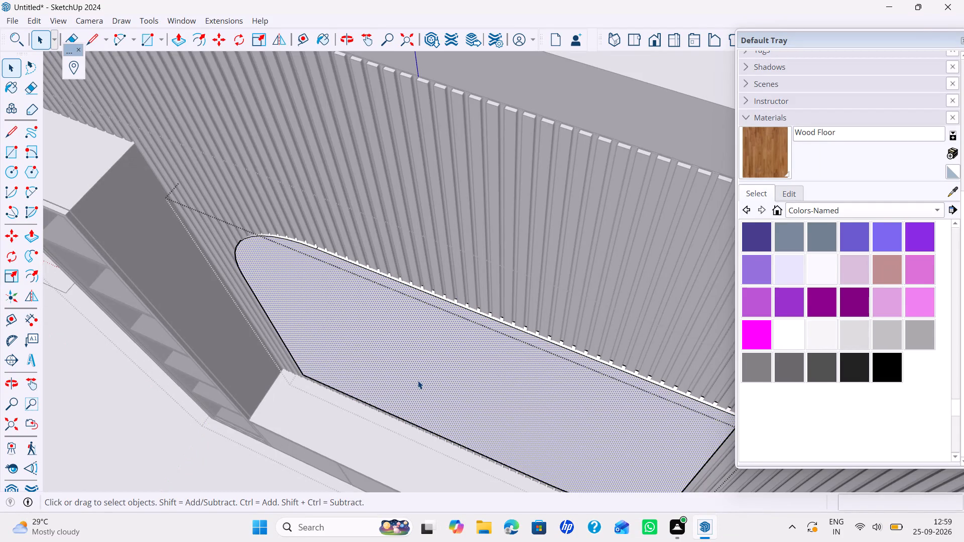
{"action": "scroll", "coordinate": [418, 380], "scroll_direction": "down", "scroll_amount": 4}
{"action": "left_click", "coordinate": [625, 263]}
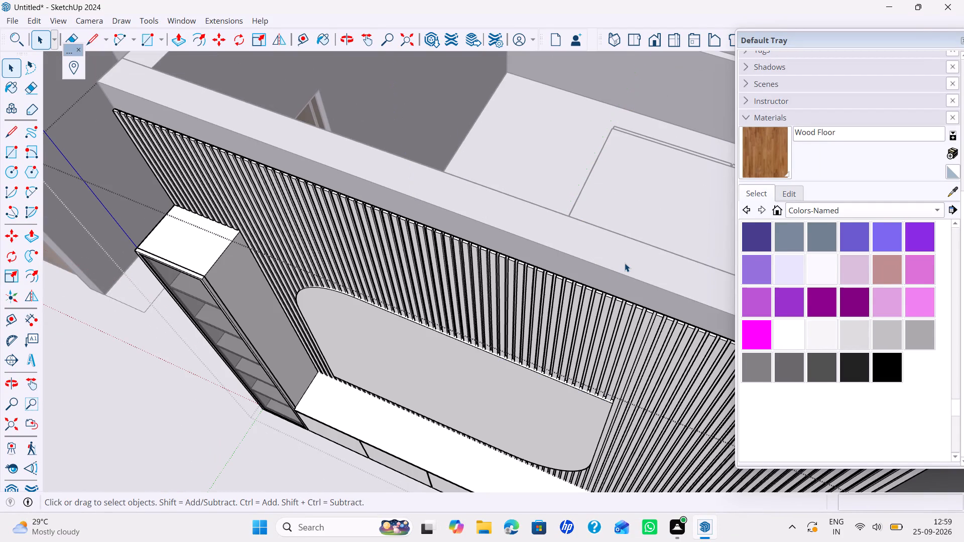
Move the rounded backing panel by its upper corner along the green axis, in line with the wall slats.
{"action": "left_click", "coordinate": [503, 399]}
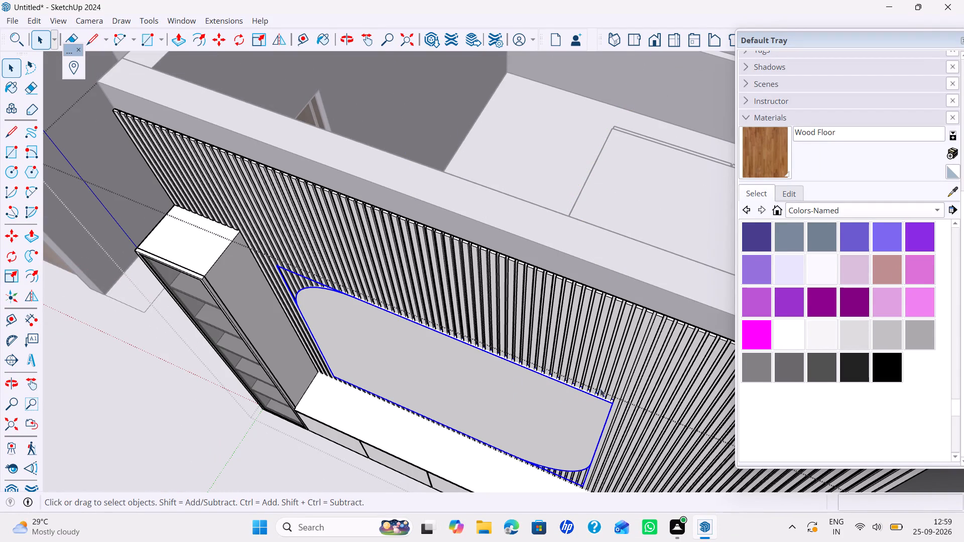
{"action": "key", "text": "m"}
{"action": "scroll", "coordinate": [599, 393], "scroll_direction": "up", "scroll_amount": 13}
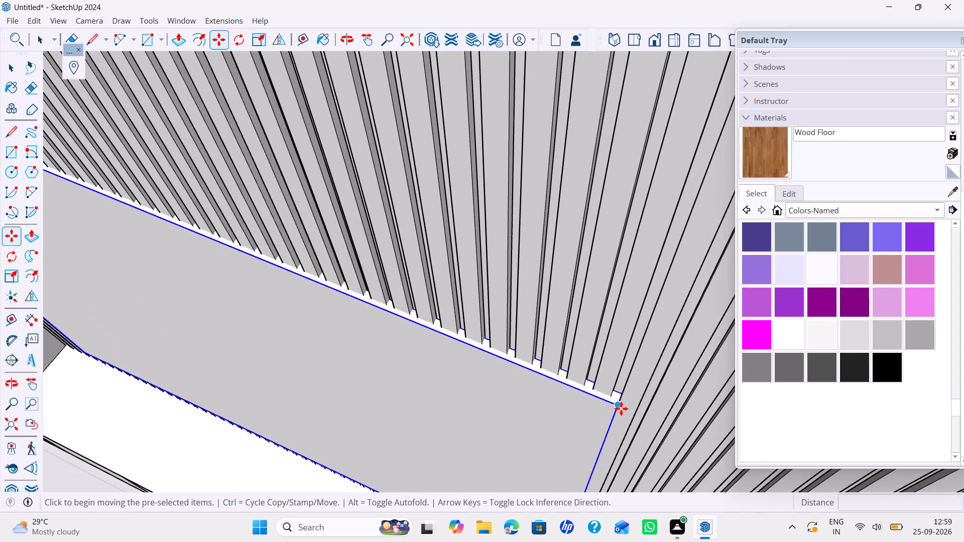
{"action": "scroll", "coordinate": [616, 410], "scroll_direction": "up", "scroll_amount": 8}
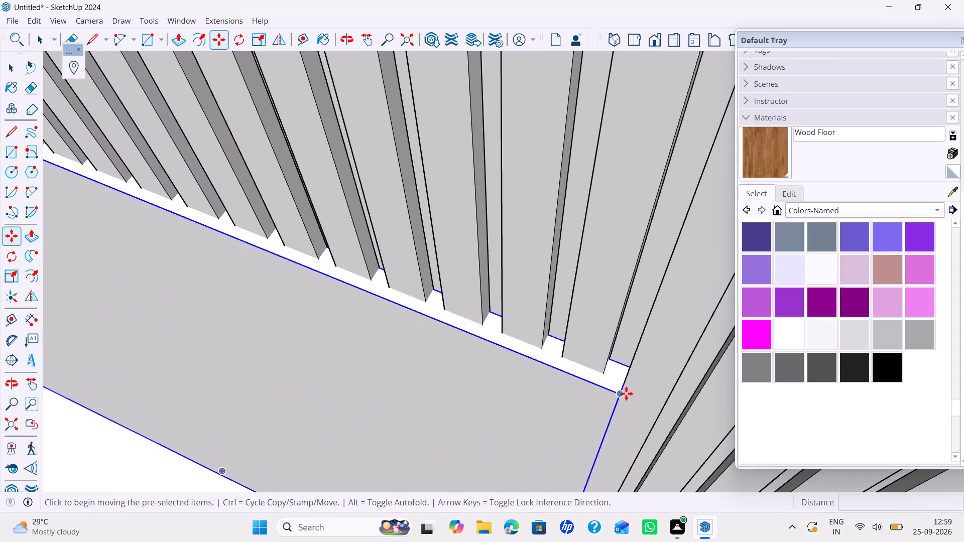
{"action": "left_click", "coordinate": [621, 394]}
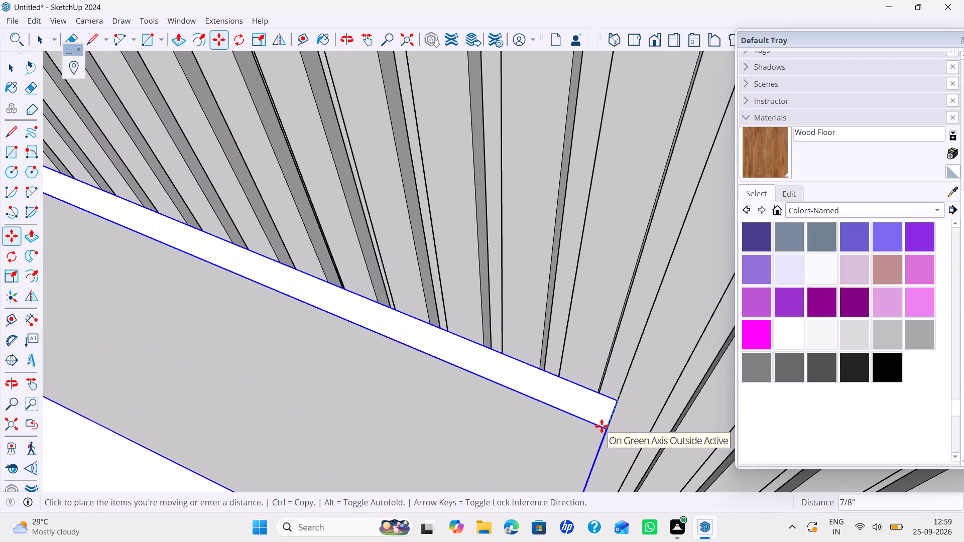
{"action": "scroll", "coordinate": [600, 427], "scroll_direction": "down", "scroll_amount": 11}
{"action": "middle_click_drag", "start_coordinate": [600, 427], "coordinate": [571, 368]}
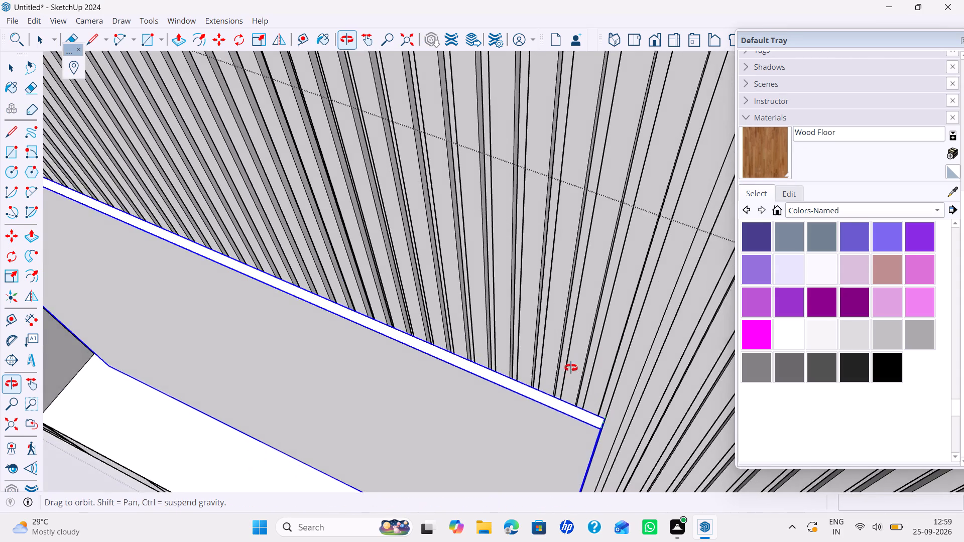
{"action": "middle_click_drag", "start_coordinate": [571, 368], "coordinate": [546, 273]}
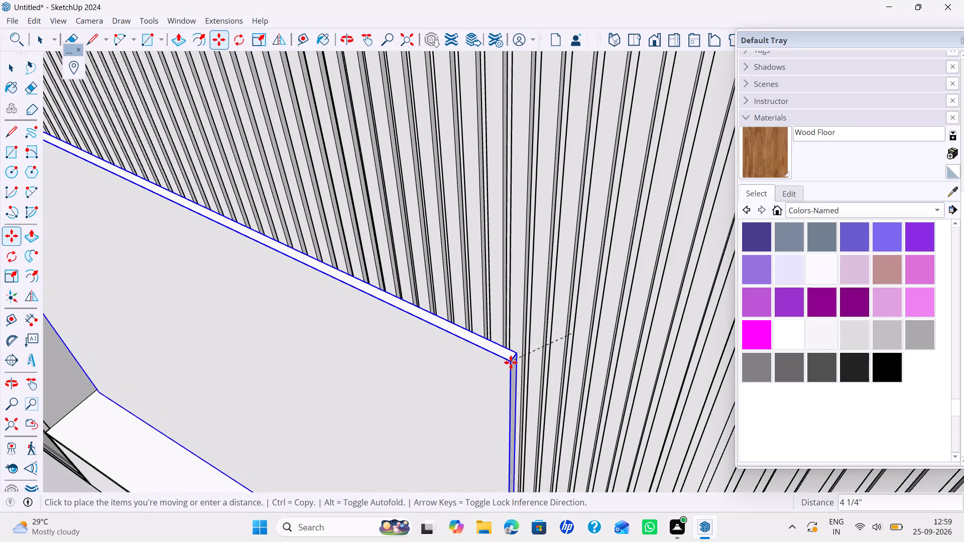
{"action": "key", "text": "Left"}
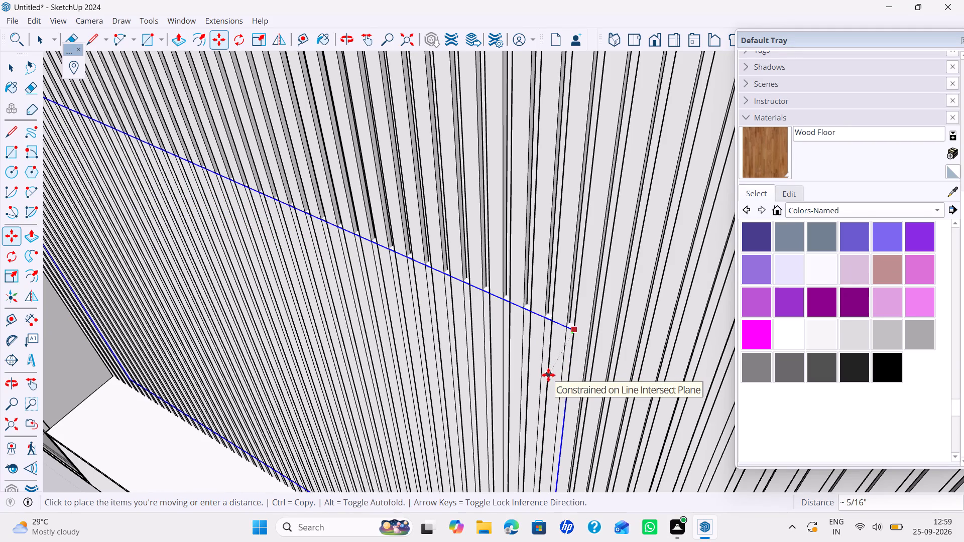
{"action": "left_click", "coordinate": [574, 337]}
Move the rounded backing panel out along the green axis by about 11/16", clear of the slats, and finish editing the TV unit.
{"action": "scroll", "coordinate": [581, 325], "scroll_direction": "up", "scroll_amount": 4}
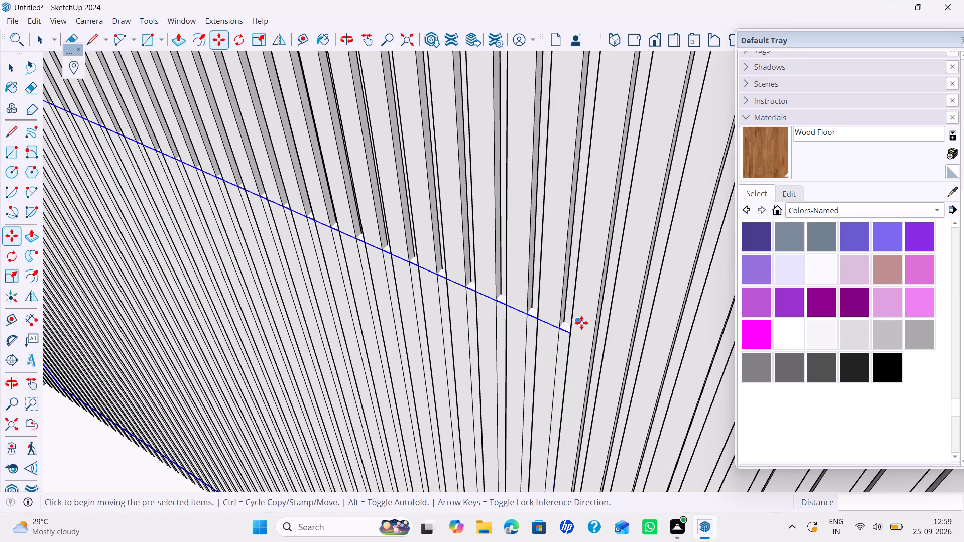
{"action": "key", "text": "k"}
{"action": "scroll", "coordinate": [580, 322], "scroll_direction": "up", "scroll_amount": 1}
{"action": "left_click", "coordinate": [577, 320]}
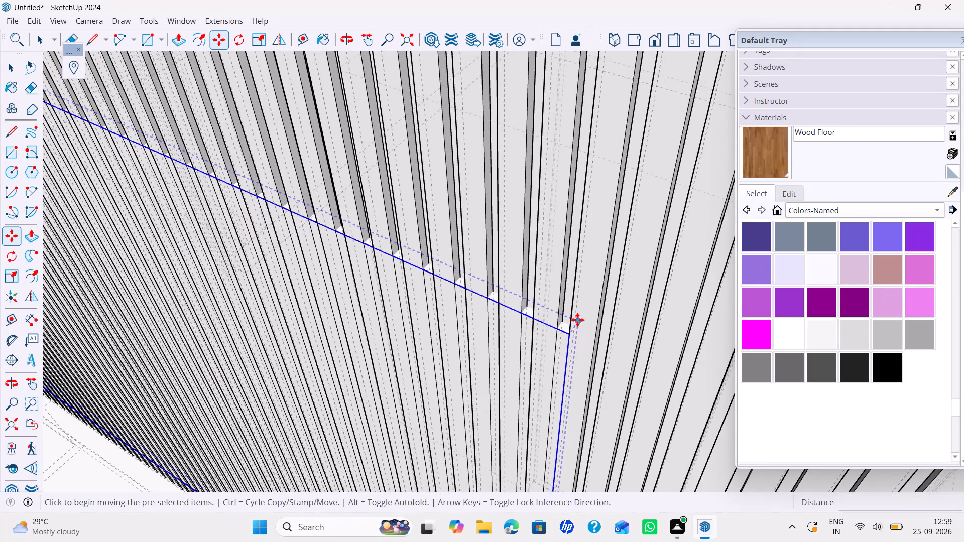
{"action": "key", "text": "k"}
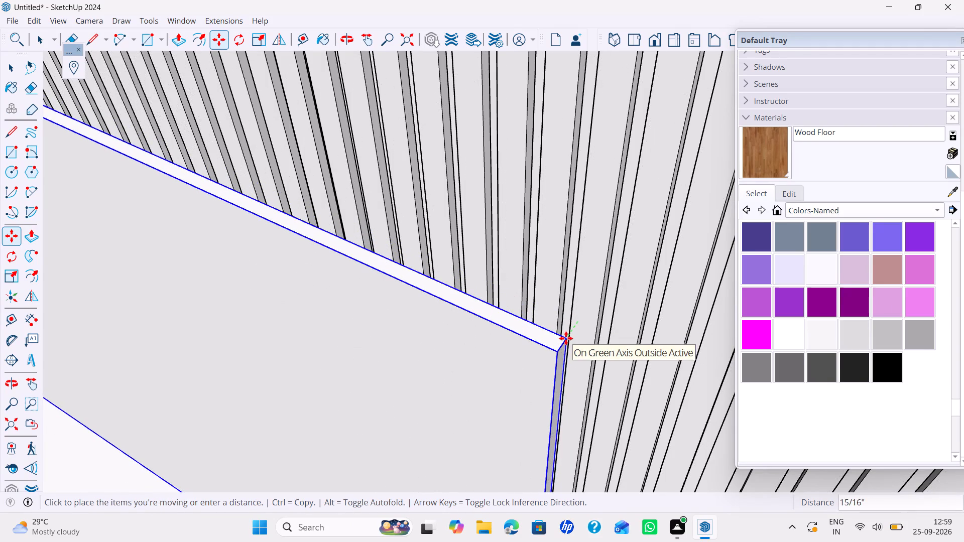
{"action": "scroll", "coordinate": [568, 338], "scroll_direction": "up", "scroll_amount": 3}
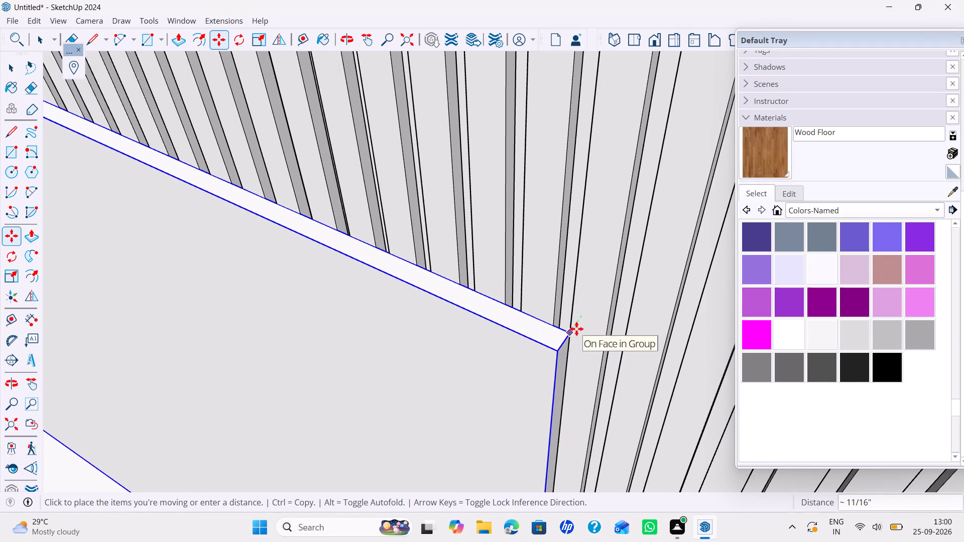
{"action": "left_click", "coordinate": [576, 329]}
{"action": "scroll", "coordinate": [550, 340], "scroll_direction": "down", "scroll_amount": 1}
{"action": "middle_click_drag", "start_coordinate": [549, 342], "coordinate": [648, 472]}
{"action": "scroll", "coordinate": [584, 395], "scroll_direction": "down", "scroll_amount": 9}
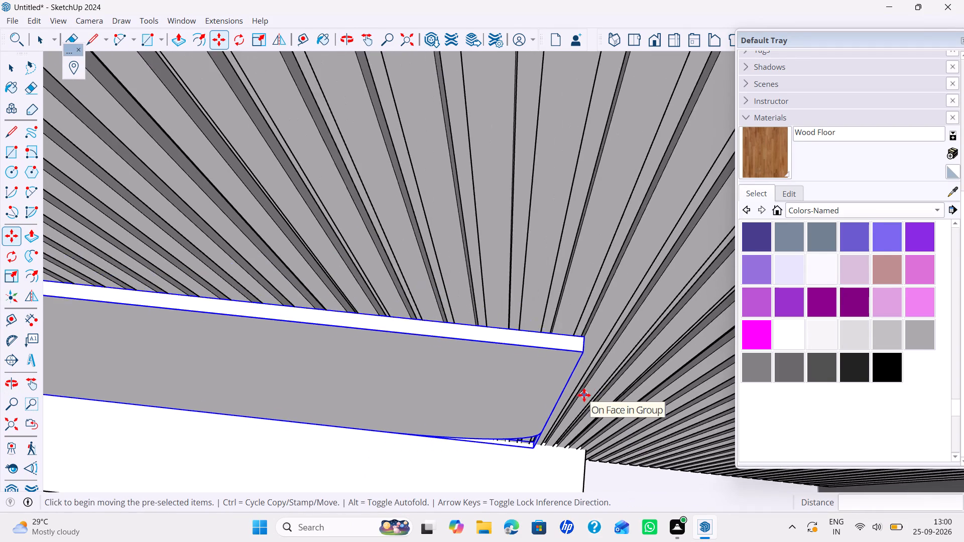
{"action": "scroll", "coordinate": [584, 395], "scroll_direction": "down", "scroll_amount": 4}
{"action": "scroll", "coordinate": [584, 395], "scroll_direction": "down", "scroll_amount": 20}
{"action": "scroll", "coordinate": [584, 395], "scroll_direction": "down", "scroll_amount": 2}
{"action": "middle_click_drag", "start_coordinate": [576, 405], "coordinate": [581, 365]}
{"action": "key", "text": "space"}
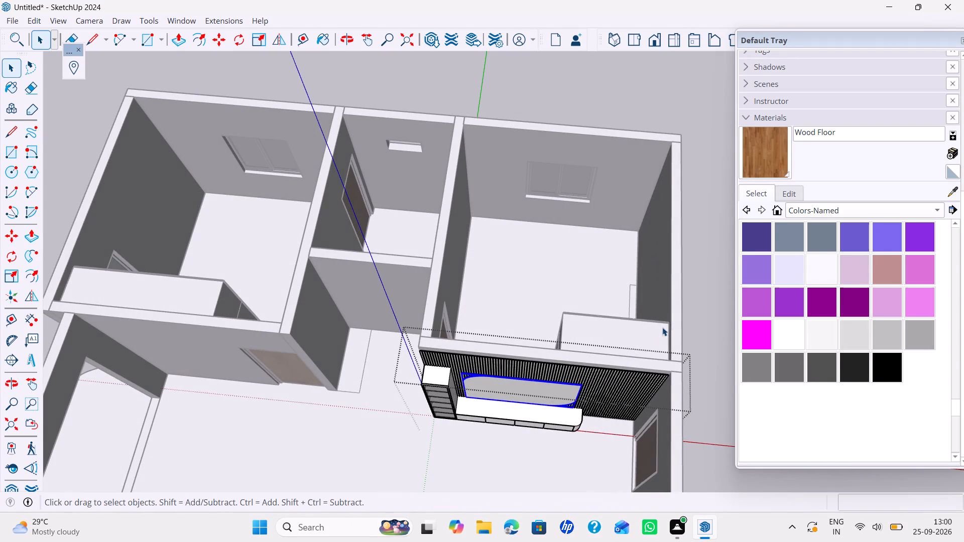
{"action": "left_click", "coordinate": [707, 231]}
Examine the TV wall and its rounded panel together with the surrounding rooms.
{"action": "scroll", "coordinate": [586, 359], "scroll_direction": "down", "scroll_amount": 1}
{"action": "middle_click_drag", "start_coordinate": [585, 361], "coordinate": [547, 414]}
{"action": "middle_click_drag", "start_coordinate": [545, 405], "coordinate": [574, 296]}
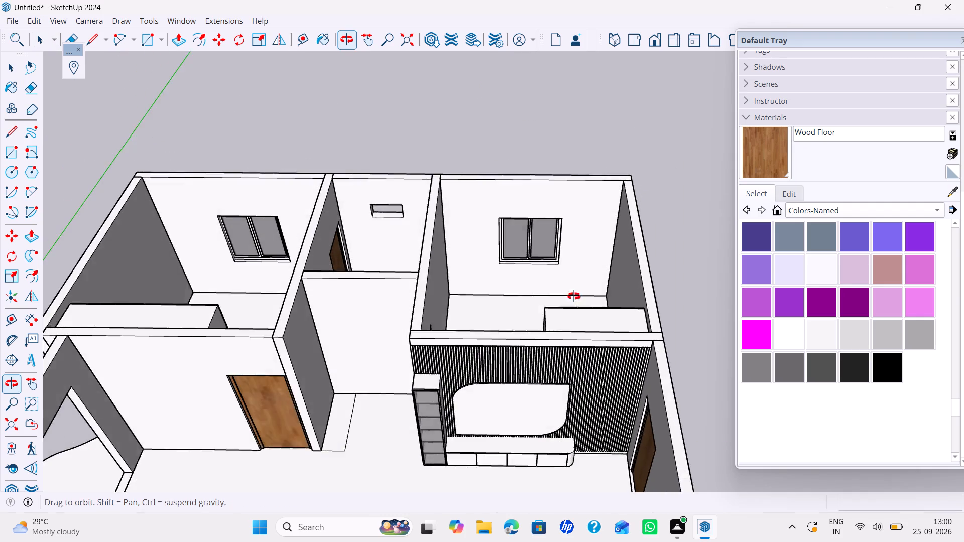
{"action": "middle_click_drag", "start_coordinate": [574, 296], "coordinate": [580, 278]}
{"action": "scroll", "coordinate": [550, 367], "scroll_direction": "down", "scroll_amount": 4}
{"action": "middle_click_drag", "start_coordinate": [550, 367], "coordinate": [549, 341], "text": "shift"}
{"action": "middle_click_drag", "start_coordinate": [560, 375], "coordinate": [561, 367]}
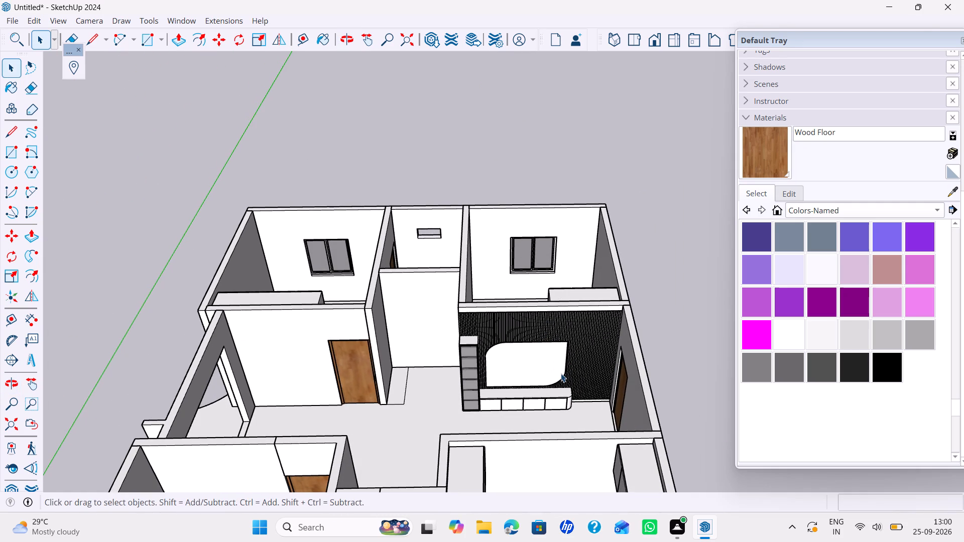
Examine the whole house layout from above, including its rooms, doors, windows and outer walls.
{"action": "scroll", "coordinate": [561, 373], "scroll_direction": "down", "scroll_amount": 5}
{"action": "middle_click_drag", "start_coordinate": [559, 377], "coordinate": [548, 313]}
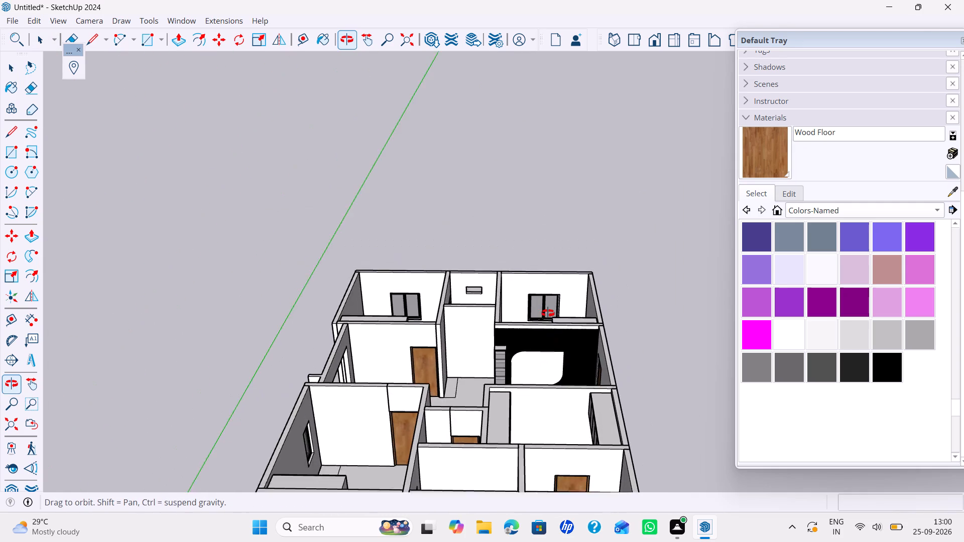
{"action": "middle_click_drag", "start_coordinate": [548, 313], "coordinate": [552, 313]}
{"action": "scroll", "coordinate": [552, 314], "scroll_direction": "down", "scroll_amount": 2}
{"action": "middle_click_drag", "start_coordinate": [552, 330], "coordinate": [554, 363], "text": "shift"}
{"action": "middle_click_drag", "start_coordinate": [551, 362], "coordinate": [535, 325]}
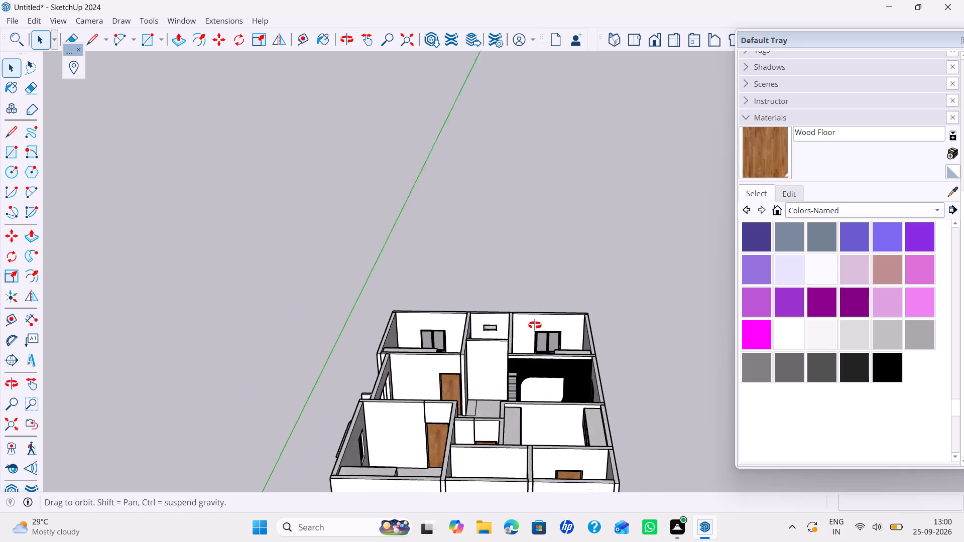
{"action": "middle_click_drag", "start_coordinate": [535, 325], "coordinate": [531, 313]}
{"action": "scroll", "coordinate": [524, 335], "scroll_direction": "down", "scroll_amount": 2}
{"action": "middle_click_drag", "start_coordinate": [522, 337], "coordinate": [513, 305], "text": "shift"}
{"action": "middle_click_drag", "start_coordinate": [513, 307], "coordinate": [502, 344]}
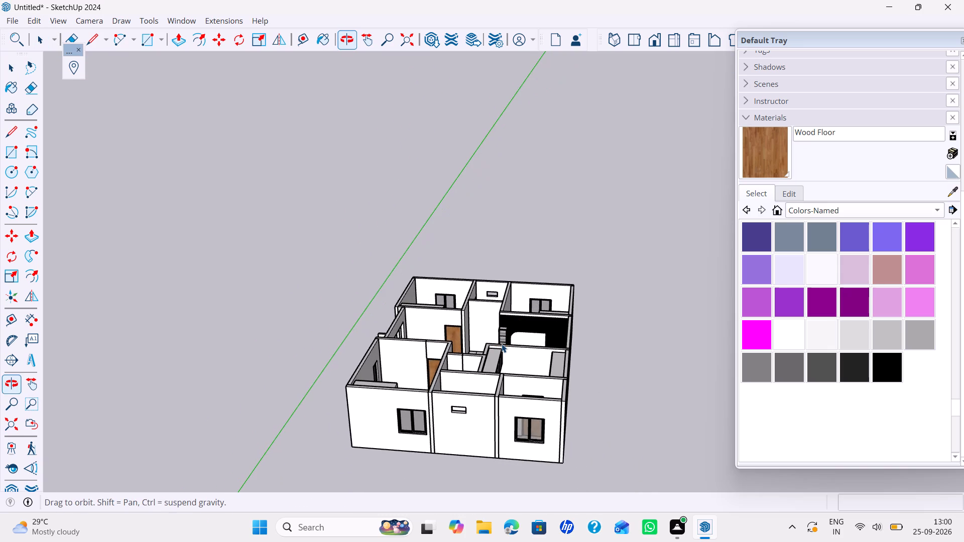
{"action": "middle_click", "coordinate": [502, 344]}
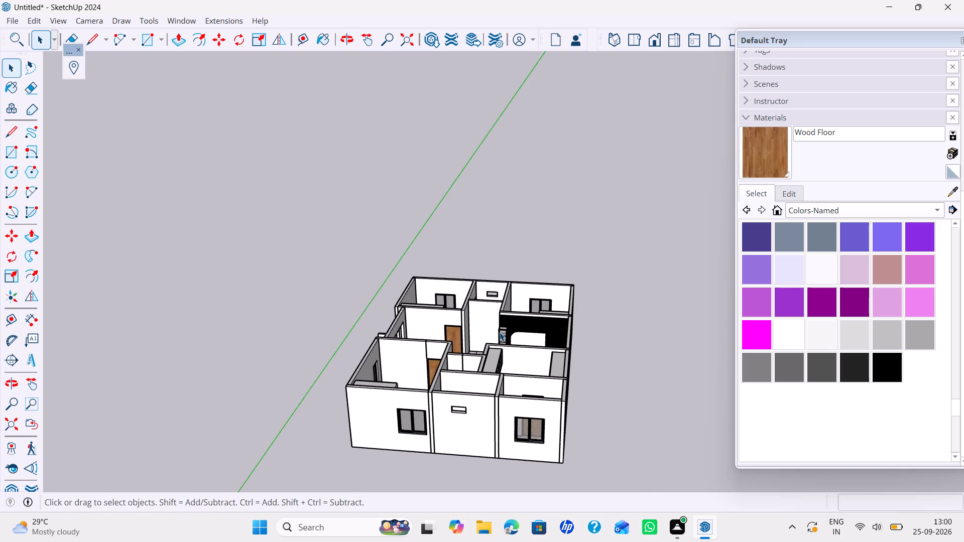
{"action": "middle_click_drag", "start_coordinate": [501, 340], "coordinate": [517, 359], "text": "shift"}
{"action": "scroll", "coordinate": [499, 362], "scroll_direction": "up", "scroll_amount": 3}
{"action": "middle_click_drag", "start_coordinate": [499, 362], "coordinate": [511, 394]}
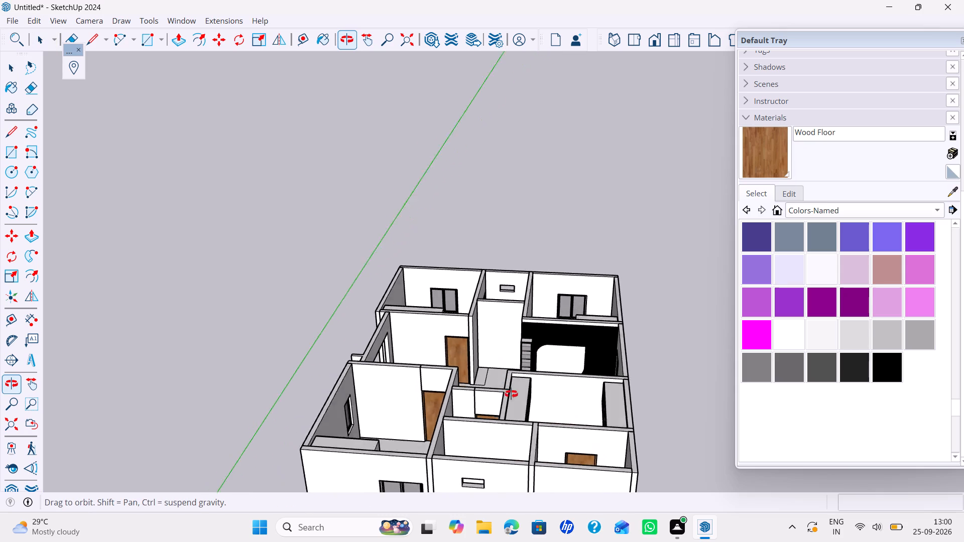
{"action": "middle_click_drag", "start_coordinate": [511, 394], "coordinate": [505, 374]}
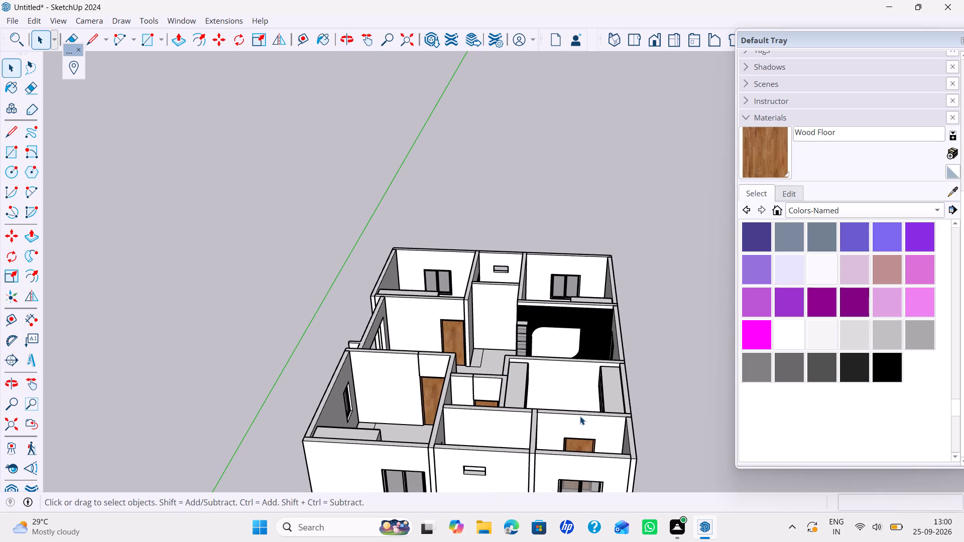
{"action": "middle_click_drag", "start_coordinate": [487, 401], "coordinate": [411, 406]}
{"action": "middle_click_drag", "start_coordinate": [423, 406], "coordinate": [496, 401]}
Examine the living room's slatted TV wall, shelf cabinet and low console from several angles.
{"action": "scroll", "coordinate": [449, 320], "scroll_direction": "up", "scroll_amount": 9}
{"action": "middle_click_drag", "start_coordinate": [473, 358], "coordinate": [374, 313]}
{"action": "middle_click_drag", "start_coordinate": [396, 310], "coordinate": [387, 310]}
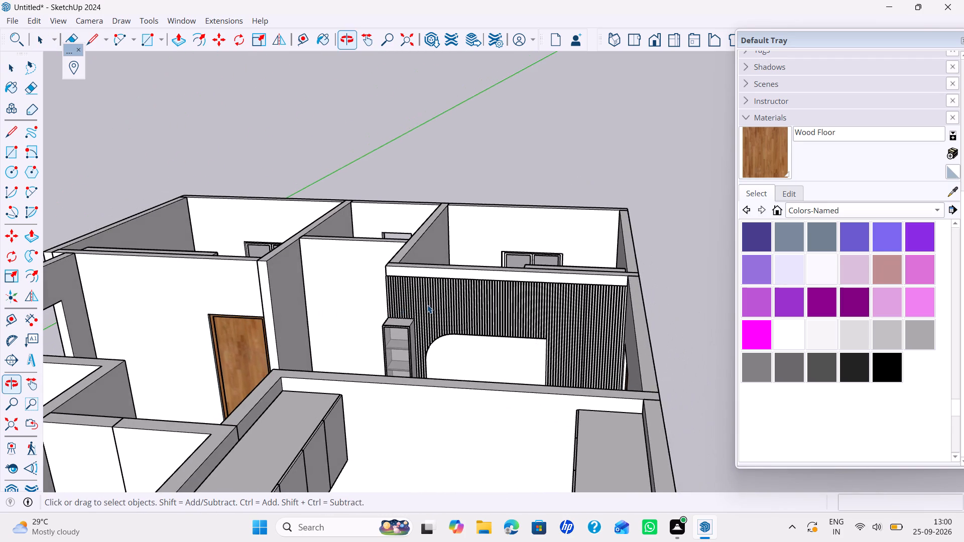
{"action": "scroll", "coordinate": [429, 305], "scroll_direction": "up", "scroll_amount": 3}
{"action": "middle_click_drag", "start_coordinate": [431, 306], "coordinate": [448, 322], "text": "shift"}
{"action": "scroll", "coordinate": [434, 307], "scroll_direction": "up", "scroll_amount": 1, "text": "shift"}
{"action": "middle_click_drag", "start_coordinate": [429, 327], "coordinate": [336, 345]}
{"action": "scroll", "coordinate": [336, 345], "scroll_direction": "down", "scroll_amount": 2}
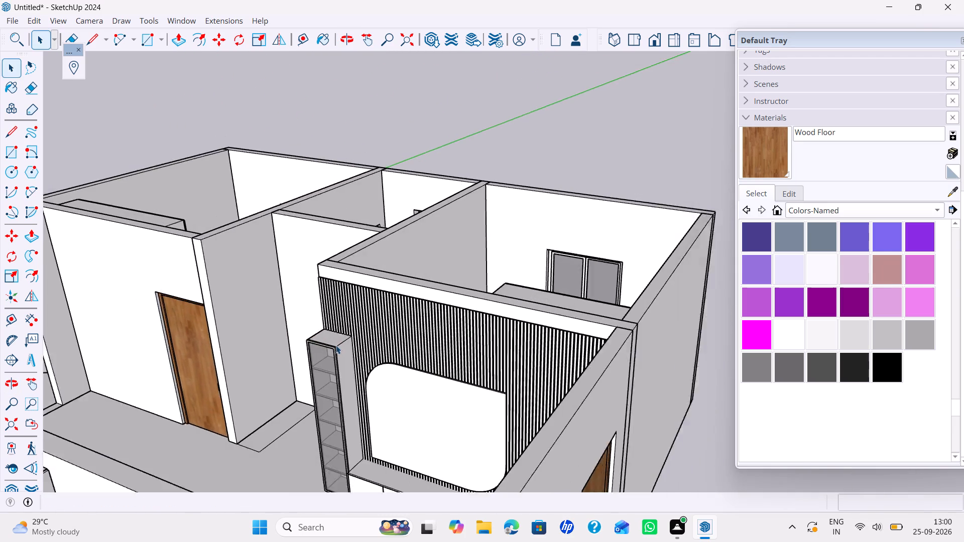
{"action": "scroll", "coordinate": [336, 345], "scroll_direction": "down", "scroll_amount": 1}
{"action": "middle_click_drag", "start_coordinate": [336, 345], "coordinate": [379, 331], "text": "shift"}
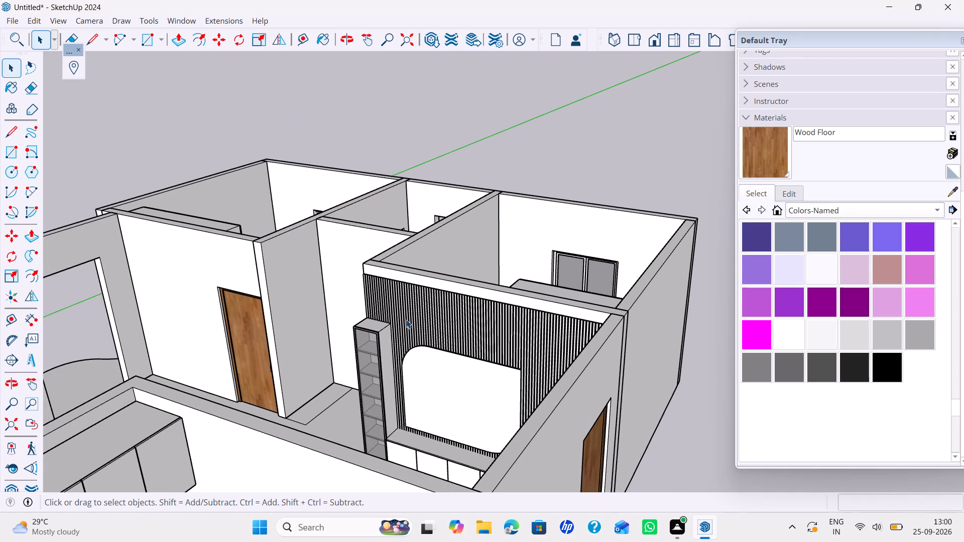
{"action": "scroll", "coordinate": [406, 321], "scroll_direction": "down", "scroll_amount": 3}
{"action": "middle_click_drag", "start_coordinate": [408, 321], "coordinate": [445, 333]}
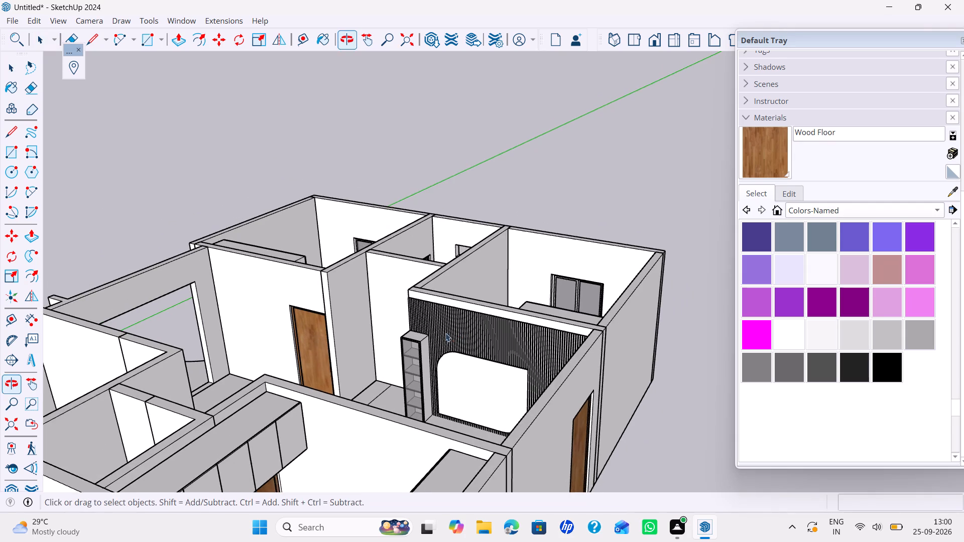
{"action": "middle_click_drag", "start_coordinate": [408, 356], "coordinate": [458, 327]}
{"action": "scroll", "coordinate": [550, 390], "scroll_direction": "up", "scroll_amount": 4}
{"action": "middle_click_drag", "start_coordinate": [545, 347], "coordinate": [539, 414]}
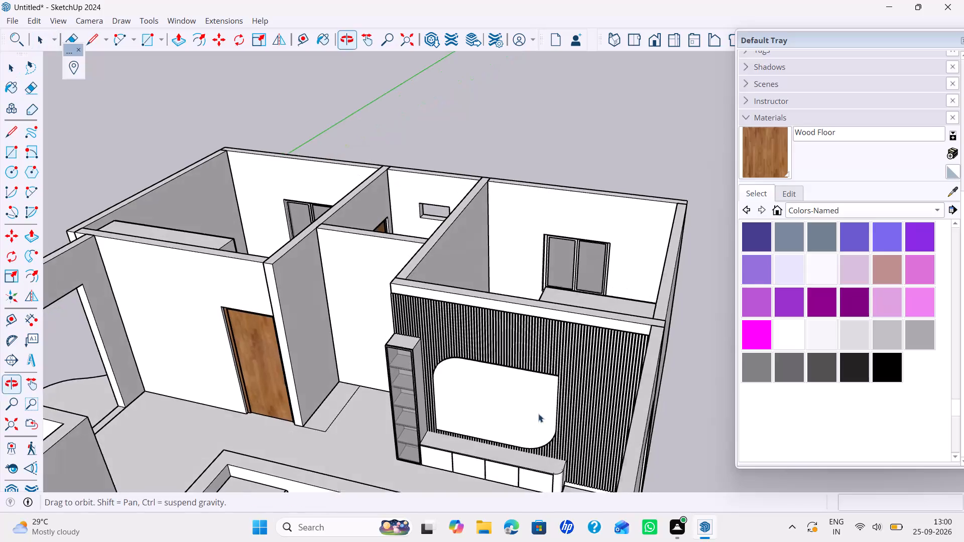
{"action": "middle_click_drag", "start_coordinate": [533, 413], "coordinate": [532, 391]}
{"action": "middle_click_drag", "start_coordinate": [530, 398], "coordinate": [521, 377]}
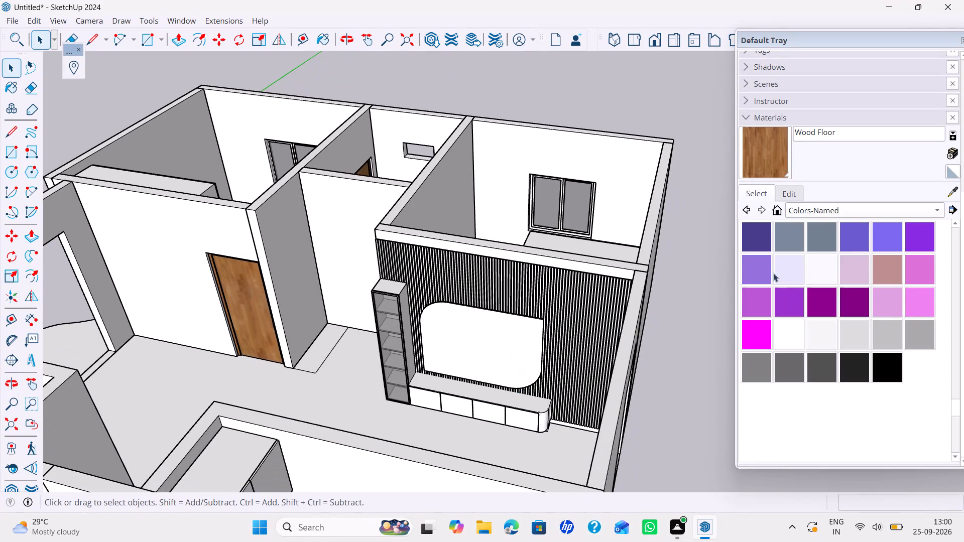
Open the TV unit for editing and paint its connected shelf cabinet body, console top and rounded end with Wood Bamboo.
{"action": "left_click", "coordinate": [803, 208]}
{"action": "scroll", "coordinate": [802, 209], "scroll_direction": "up", "scroll_amount": 2}
{"action": "scroll", "coordinate": [794, 254], "scroll_direction": "down", "scroll_amount": 7}
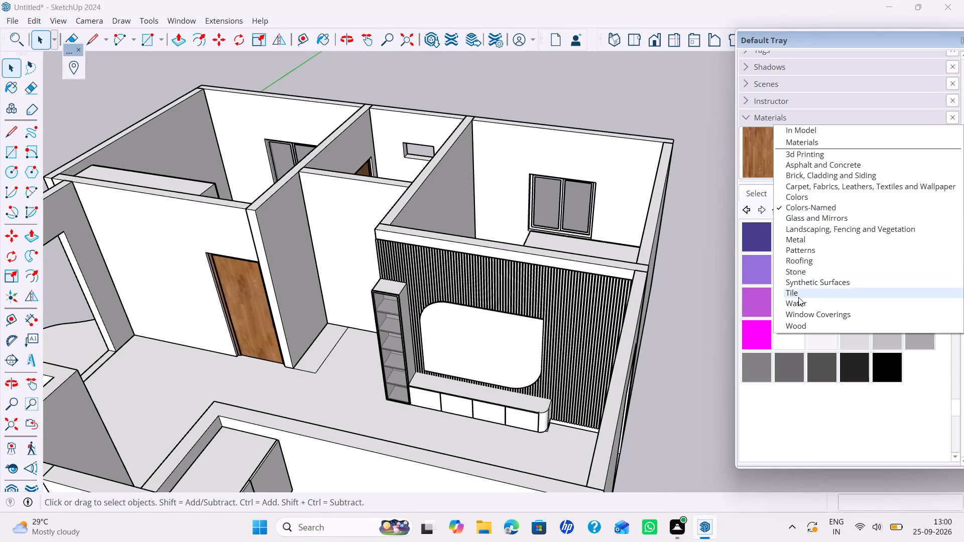
{"action": "left_click", "coordinate": [800, 324]}
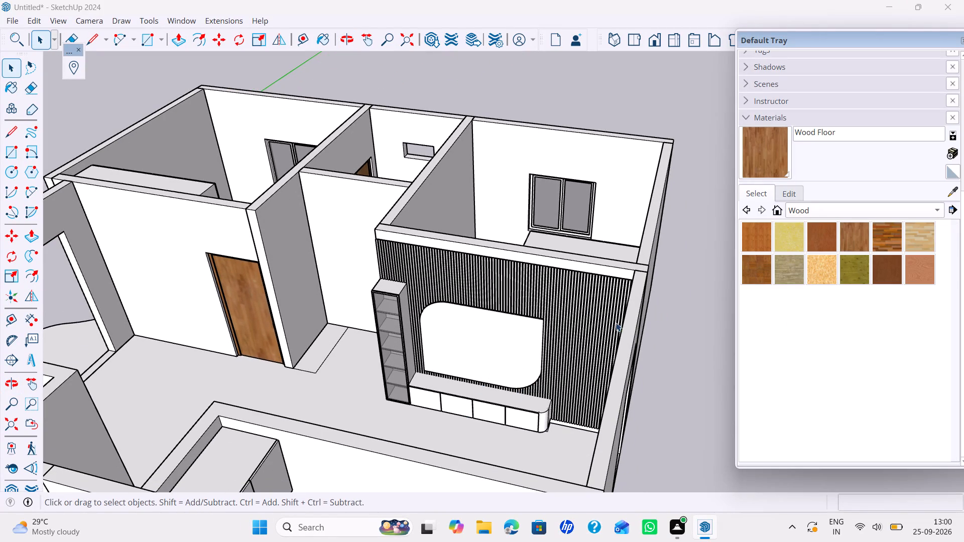
{"action": "scroll", "coordinate": [527, 454], "scroll_direction": "up", "scroll_amount": 4}
{"action": "scroll", "coordinate": [550, 412], "scroll_direction": "up", "scroll_amount": 6}
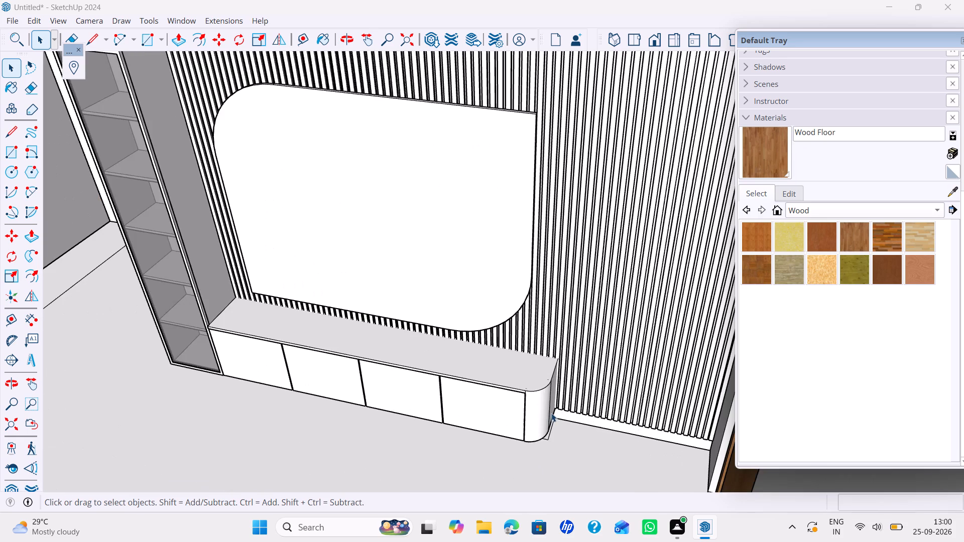
{"action": "left_click", "coordinate": [533, 399]}
{"action": "scroll", "coordinate": [533, 399], "scroll_direction": "down", "scroll_amount": 3}
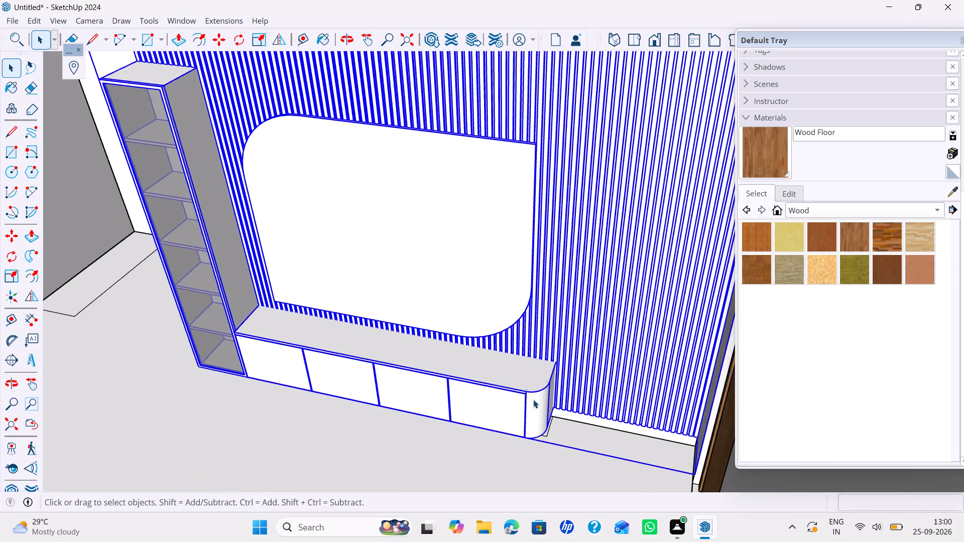
{"action": "scroll", "coordinate": [533, 399], "scroll_direction": "down", "scroll_amount": 1}
{"action": "triple_click", "coordinate": [533, 399]}
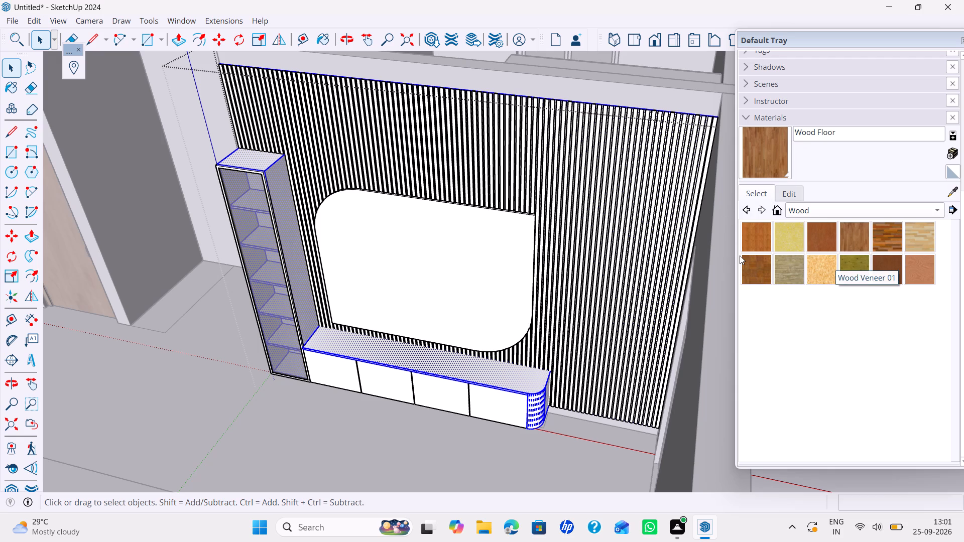
{"action": "left_click", "coordinate": [756, 242]}
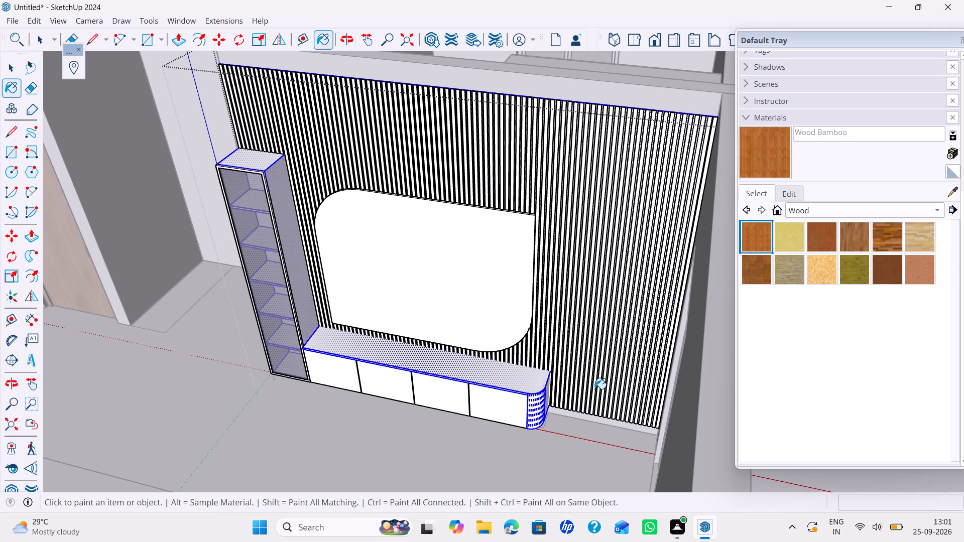
{"action": "left_click", "coordinate": [535, 382]}
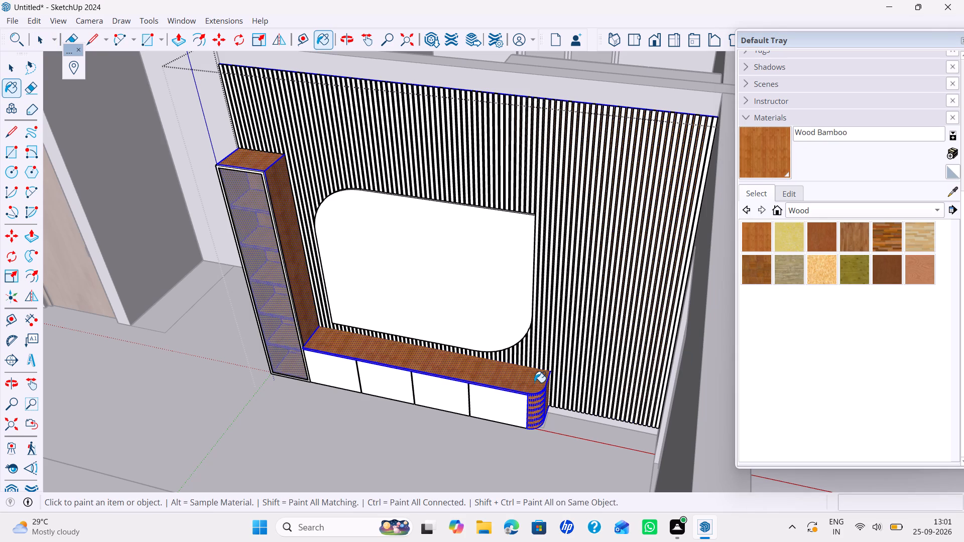
{"action": "key", "text": "space"}
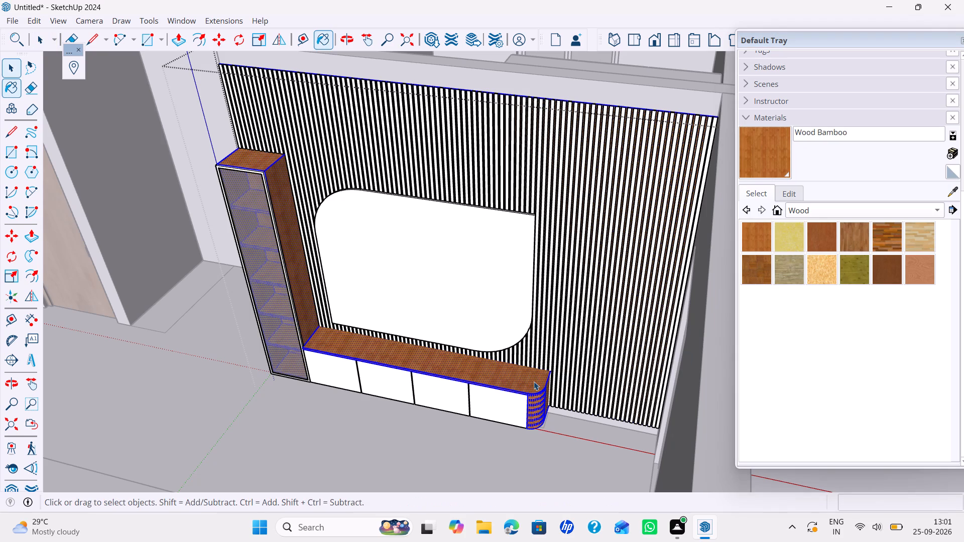
Paint the four front panels of the low TV console with Wood Bamboo and finish editing the unit.
{"action": "middle_click_drag", "start_coordinate": [543, 378], "coordinate": [565, 406]}
{"action": "middle_click_drag", "start_coordinate": [554, 395], "coordinate": [579, 399]}
{"action": "scroll", "coordinate": [579, 399], "scroll_direction": "up", "scroll_amount": 1, "text": "shift"}
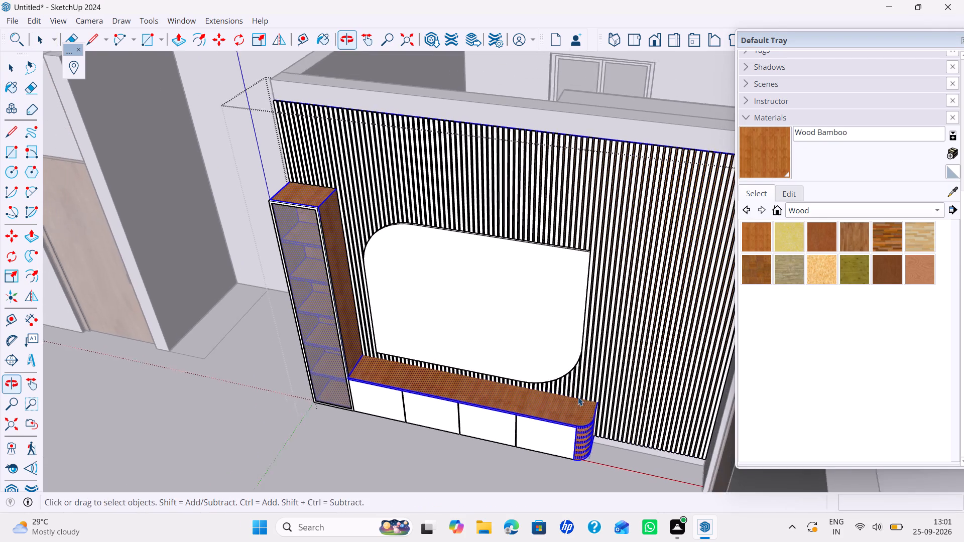
{"action": "middle_click_drag", "start_coordinate": [525, 397], "coordinate": [551, 394]}
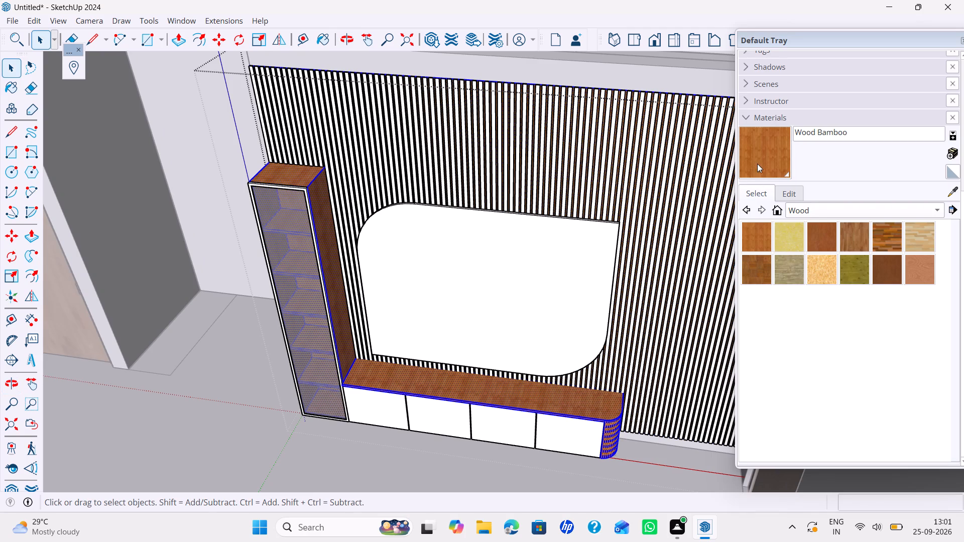
{"action": "left_click", "coordinate": [757, 164]}
{"action": "left_click", "coordinate": [568, 431]}
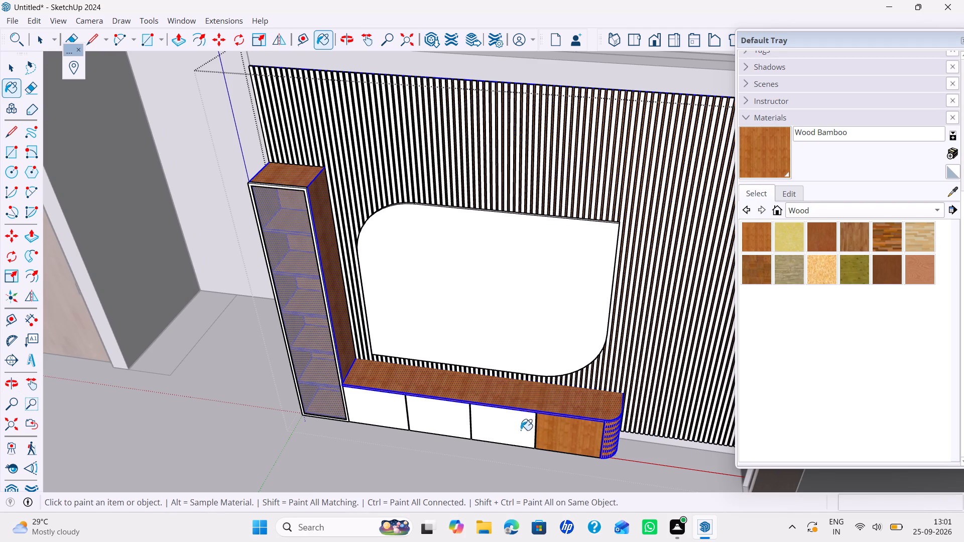
{"action": "left_click", "coordinate": [521, 430]}
{"action": "left_click", "coordinate": [440, 432]}
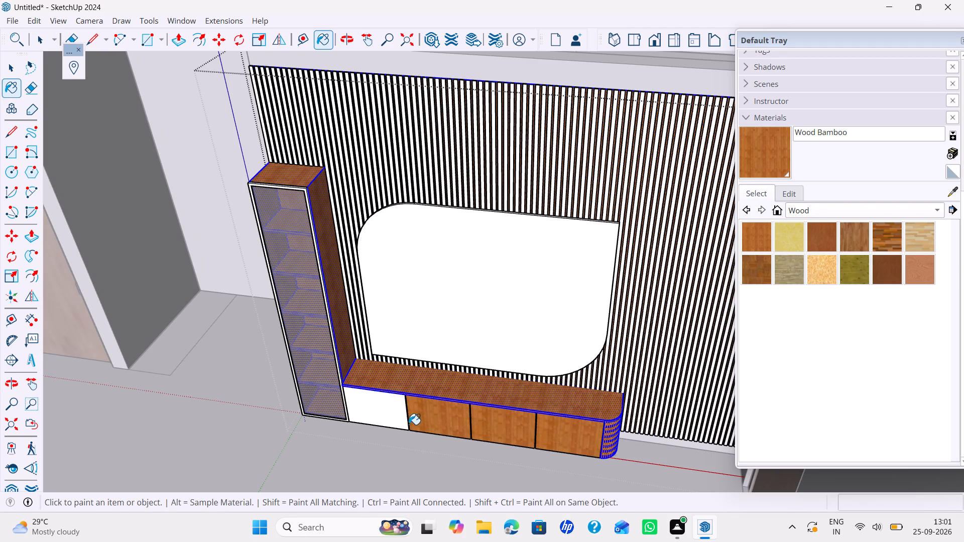
{"action": "left_click", "coordinate": [398, 421]}
{"action": "key", "text": "space"}
{"action": "left_click", "coordinate": [410, 460]}
Open the TV unit for editing and paint the frame around the tall cabinet's glass door with 0137_Black from Colors-Named.
{"action": "scroll", "coordinate": [426, 422], "scroll_direction": "down", "scroll_amount": 1}
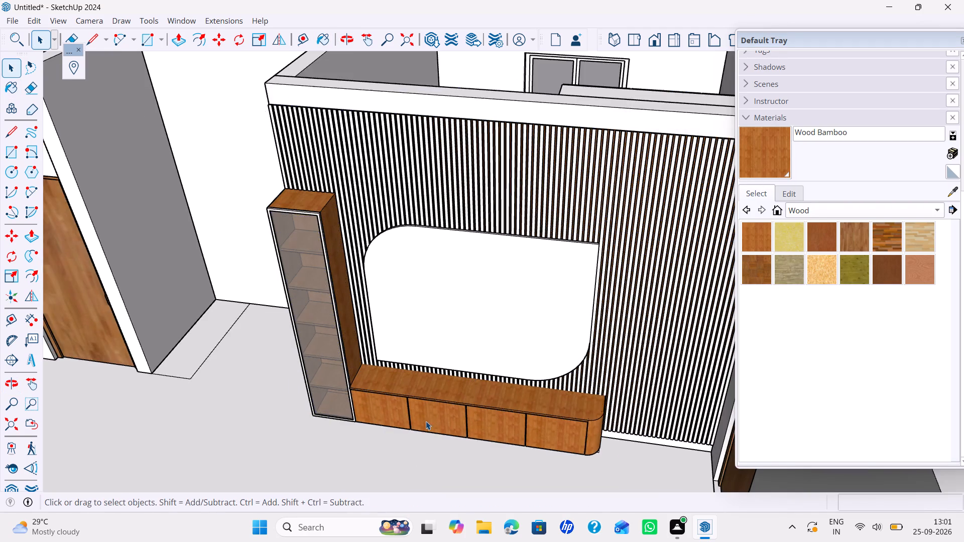
{"action": "scroll", "coordinate": [426, 421], "scroll_direction": "down", "scroll_amount": 1}
{"action": "middle_click_drag", "start_coordinate": [428, 418], "coordinate": [518, 439], "text": "shift"}
{"action": "middle_click_drag", "start_coordinate": [480, 426], "coordinate": [395, 428]}
{"action": "scroll", "coordinate": [395, 428], "scroll_direction": "up", "scroll_amount": 1, "text": "shift"}
{"action": "middle_click_drag", "start_coordinate": [403, 426], "coordinate": [475, 406]}
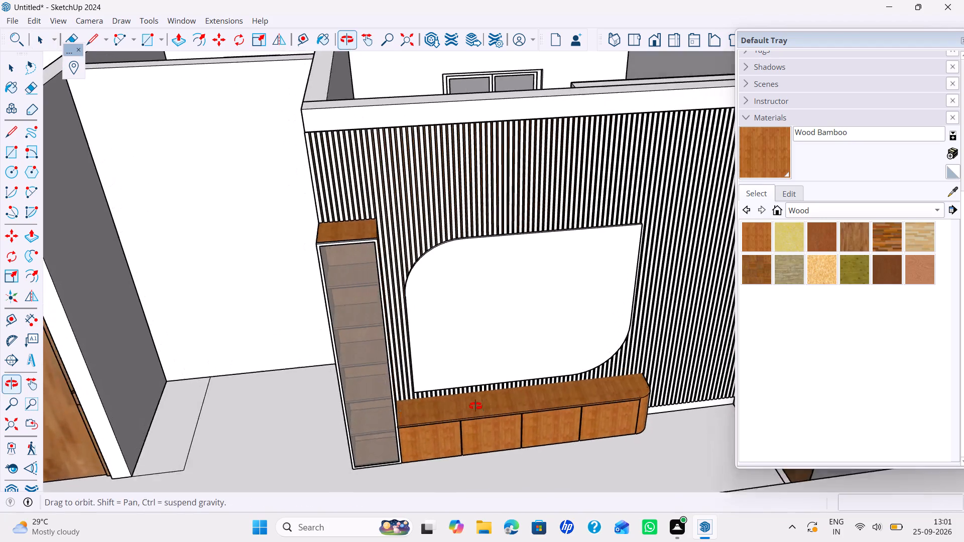
{"action": "middle_click_drag", "start_coordinate": [475, 406], "coordinate": [475, 405]}
{"action": "middle_click_drag", "start_coordinate": [491, 409], "coordinate": [515, 426]}
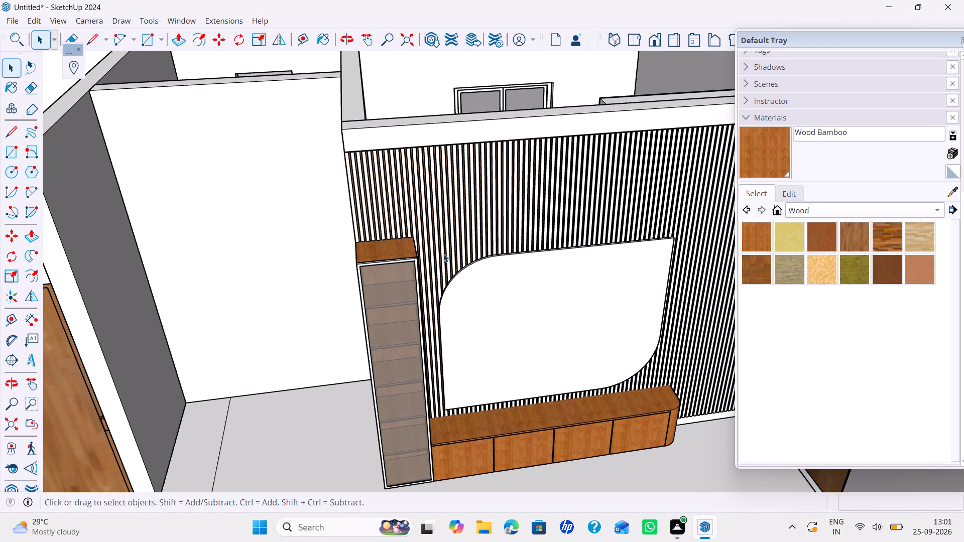
{"action": "left_click", "coordinate": [821, 211]}
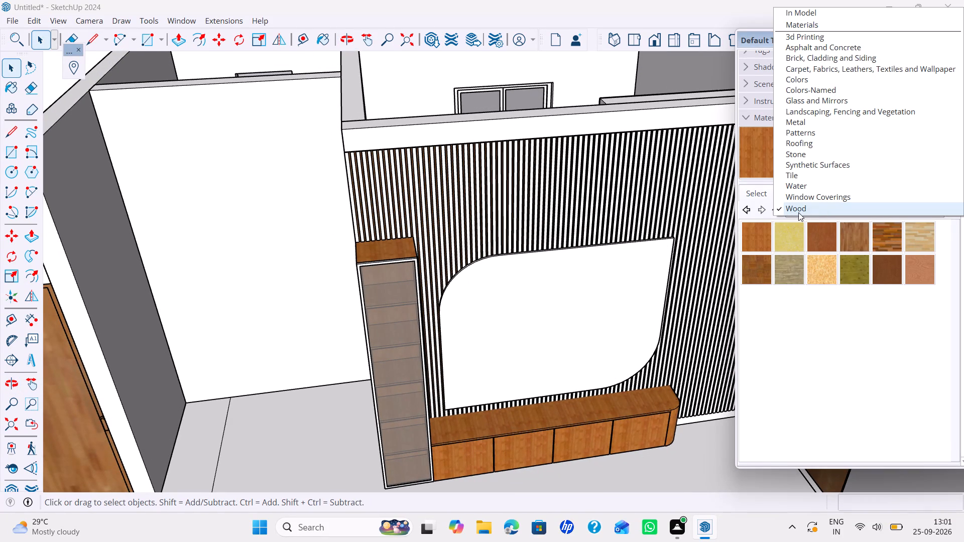
{"action": "scroll", "coordinate": [813, 104], "scroll_direction": "up", "scroll_amount": 1}
{"action": "left_click", "coordinate": [805, 88]}
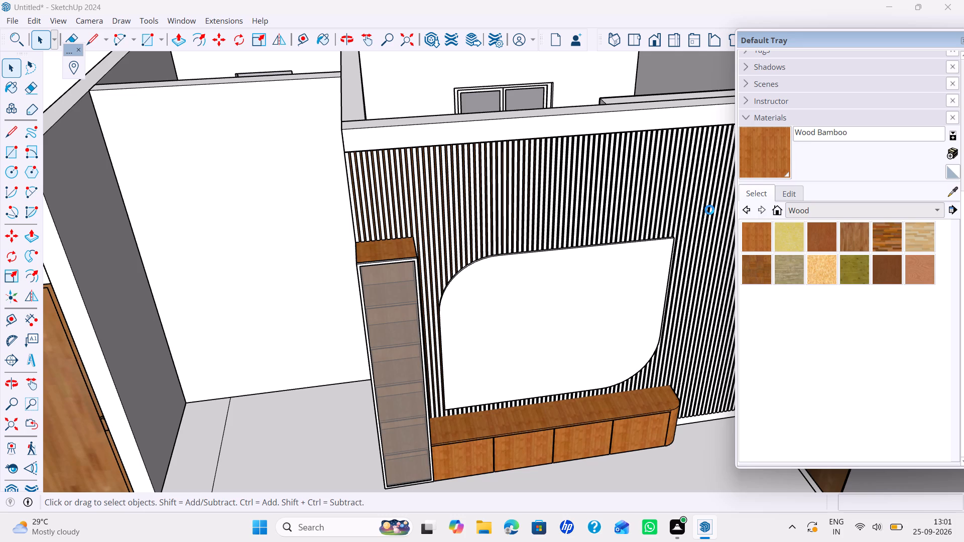
{"action": "scroll", "coordinate": [749, 257], "scroll_direction": "down", "scroll_amount": 5}
{"action": "scroll", "coordinate": [771, 319], "scroll_direction": "down", "scroll_amount": 8}
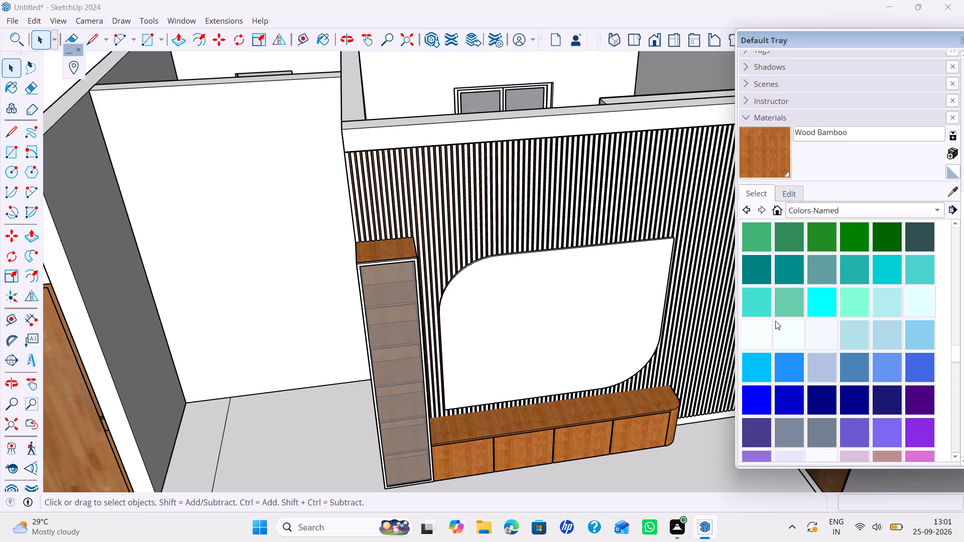
{"action": "scroll", "coordinate": [774, 321], "scroll_direction": "down", "scroll_amount": 9}
{"action": "left_click", "coordinate": [889, 276]}
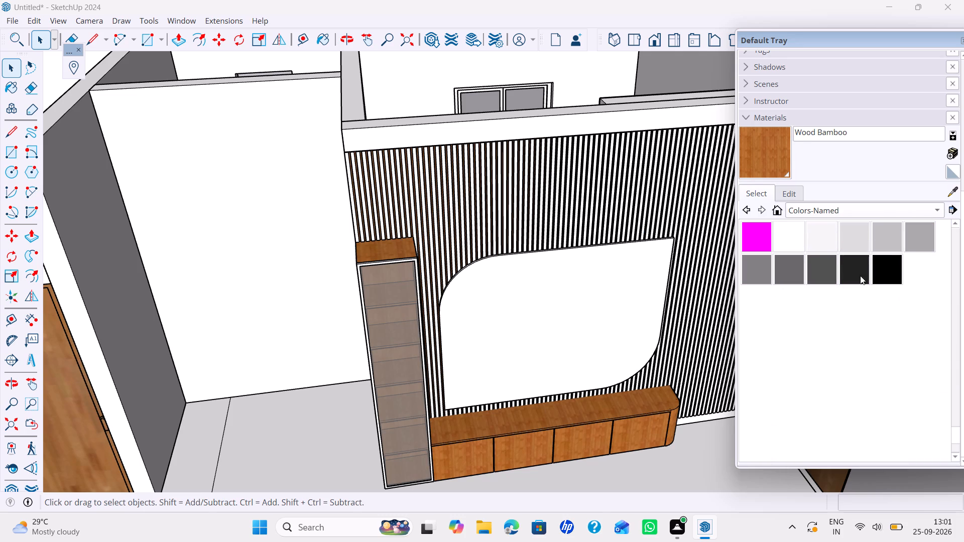
{"action": "scroll", "coordinate": [415, 290], "scroll_direction": "up", "scroll_amount": 7}
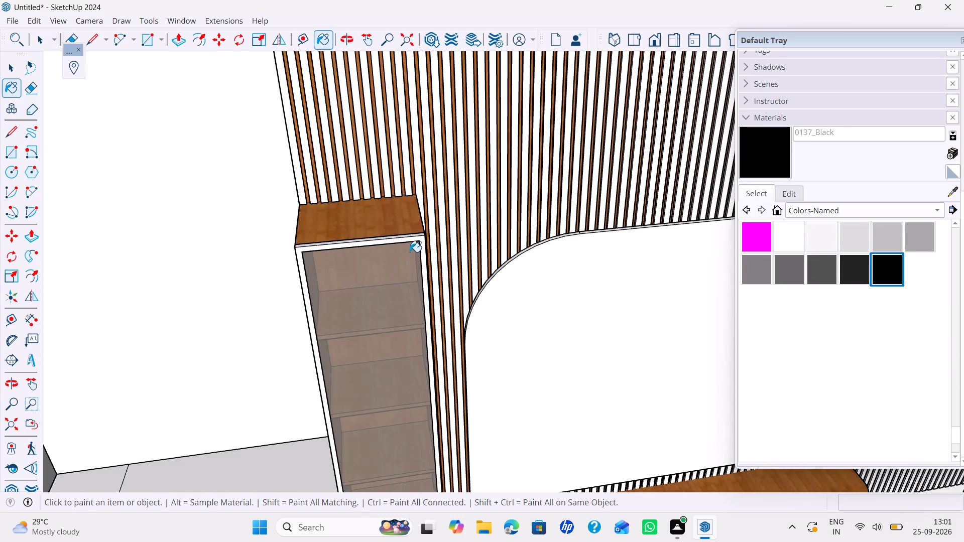
{"action": "key", "text": "space"}
{"action": "double_click", "coordinate": [414, 241]}
{"action": "left_click", "coordinate": [416, 239]}
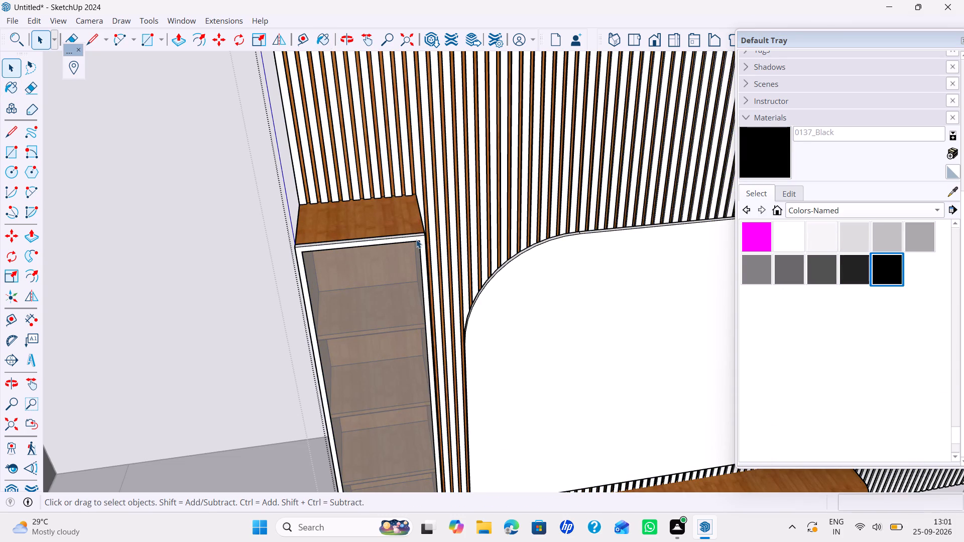
{"action": "left_click", "coordinate": [778, 156]}
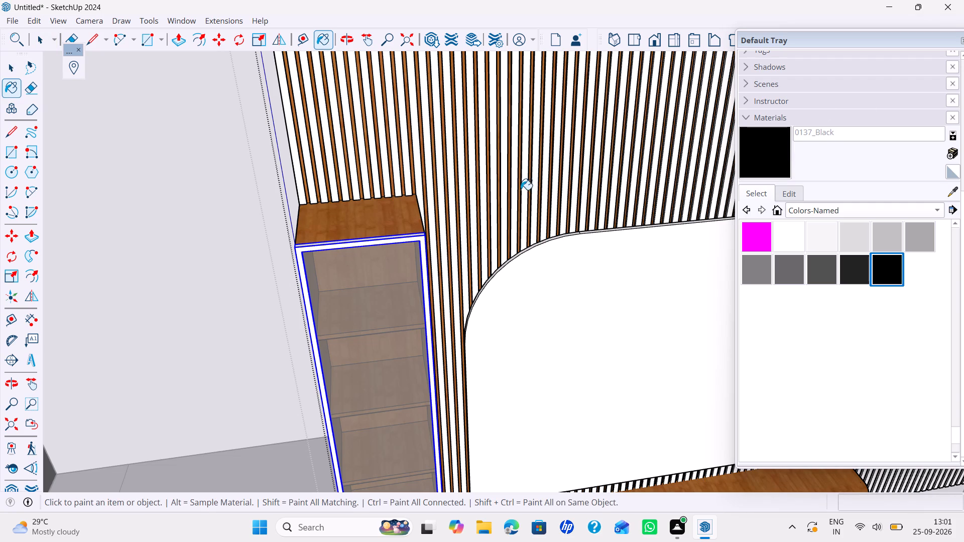
{"action": "left_click", "coordinate": [418, 236]}
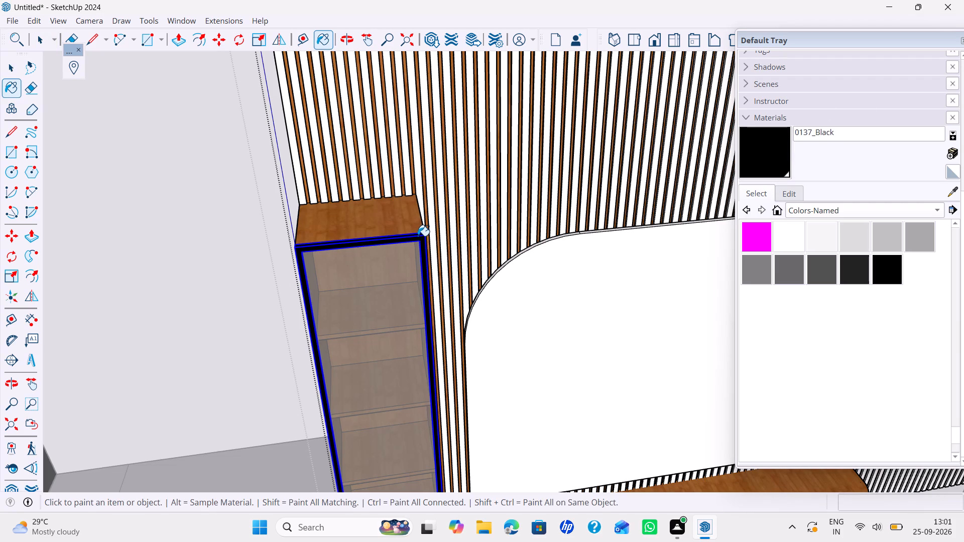
Choose Wood Cherry Original from the Wood materials and paint the first white strips of the slatted wall beyond the TV panel's straight side.
{"action": "key", "text": "space"}
{"action": "scroll", "coordinate": [464, 214], "scroll_direction": "down", "scroll_amount": 5}
{"action": "middle_click_drag", "start_coordinate": [471, 214], "coordinate": [451, 239], "text": "shift"}
{"action": "middle_click_drag", "start_coordinate": [480, 241], "coordinate": [422, 239]}
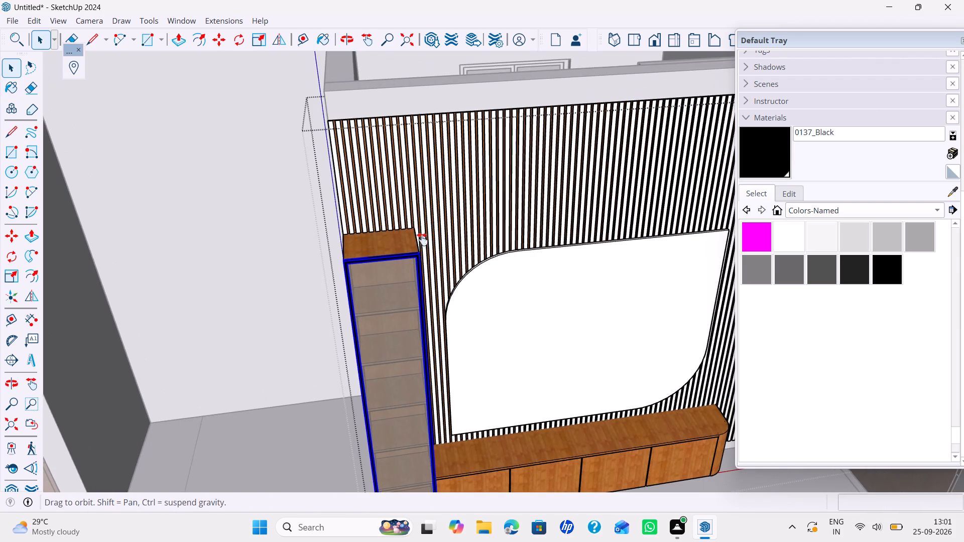
{"action": "middle_click_drag", "start_coordinate": [422, 239], "coordinate": [351, 225]}
{"action": "scroll", "coordinate": [734, 213], "scroll_direction": "up", "scroll_amount": 1}
{"action": "scroll", "coordinate": [745, 213], "scroll_direction": "down", "scroll_amount": 3}
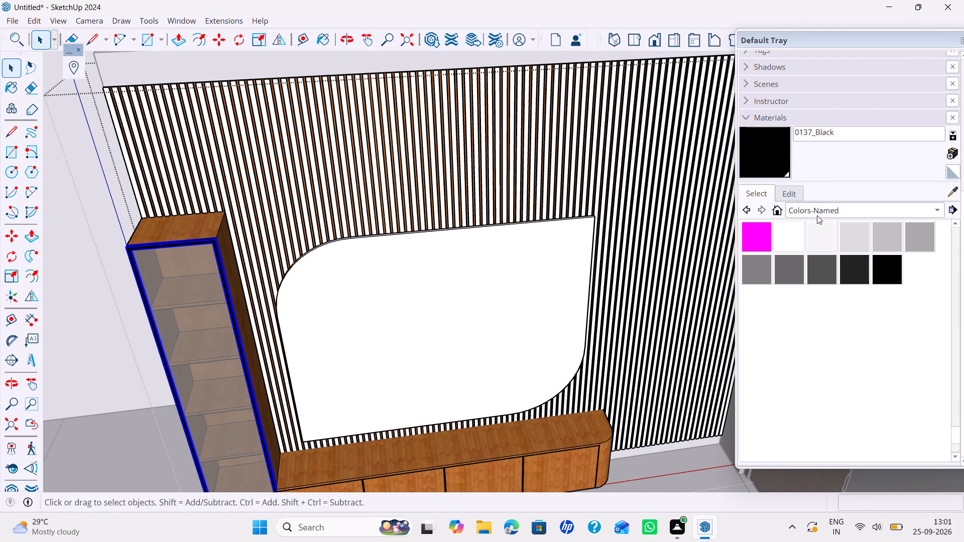
{"action": "left_click", "coordinate": [822, 208]}
{"action": "left_click", "coordinate": [797, 327]}
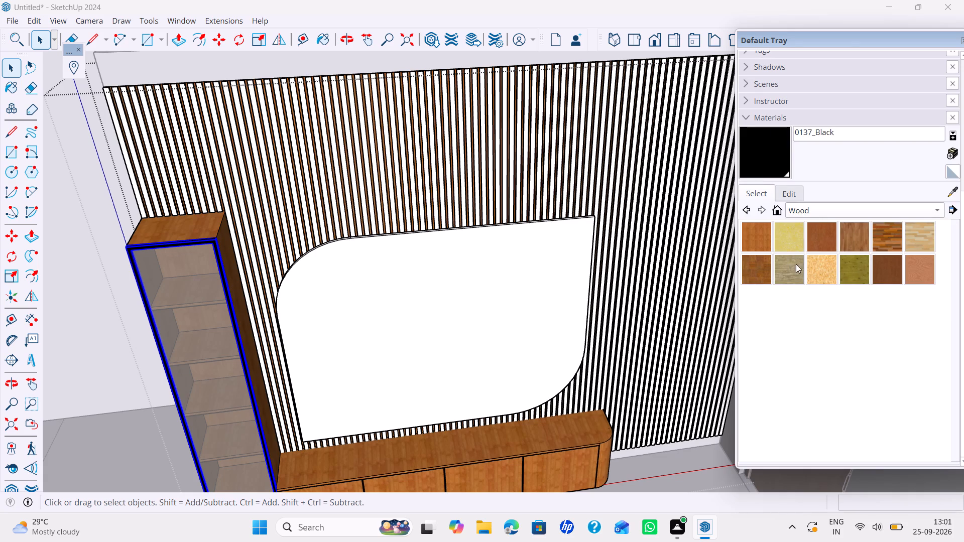
{"action": "left_click", "coordinate": [829, 237]}
{"action": "key", "text": "space"}
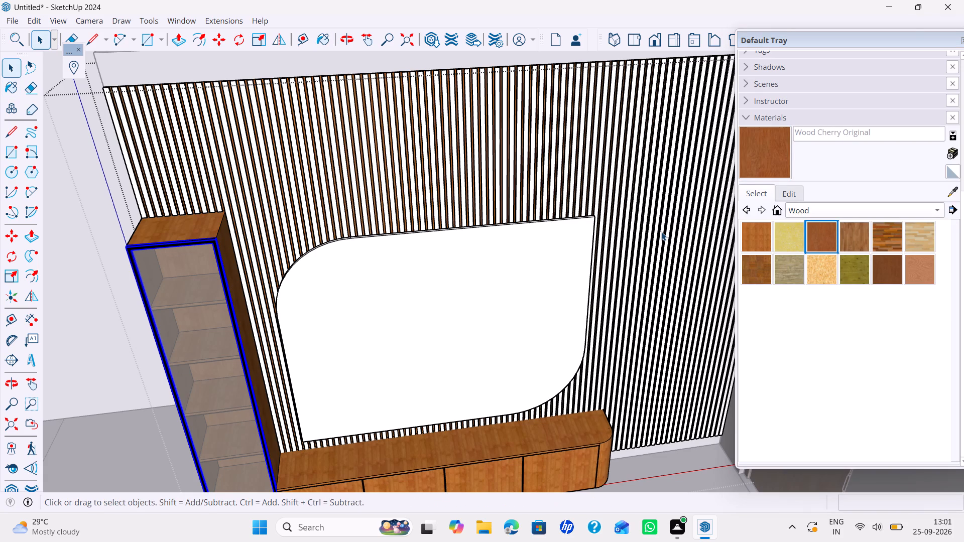
{"action": "scroll", "coordinate": [667, 198], "scroll_direction": "up", "scroll_amount": 1}
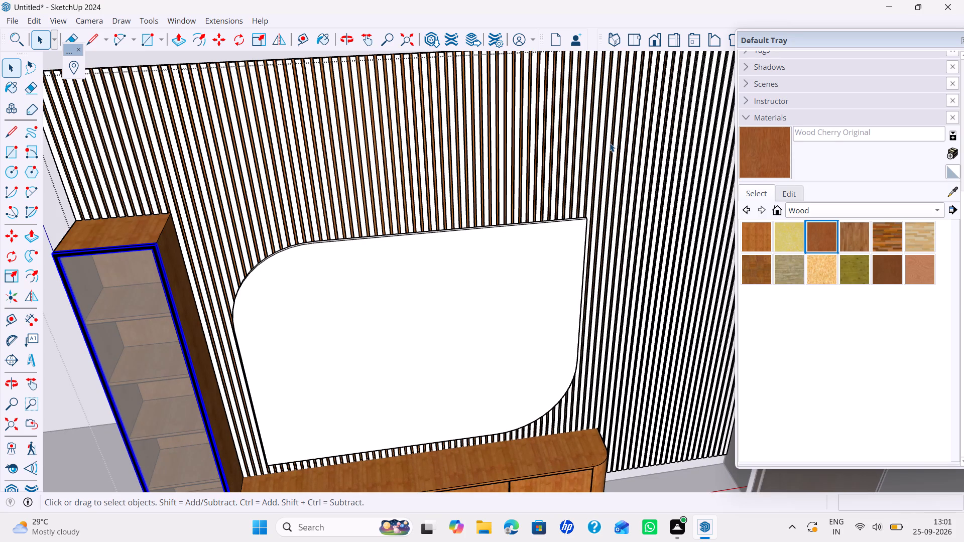
{"action": "left_click", "coordinate": [610, 143]}
{"action": "scroll", "coordinate": [619, 149], "scroll_direction": "down", "scroll_amount": 3}
{"action": "middle_click_drag", "start_coordinate": [624, 158], "coordinate": [628, 168], "text": "shift"}
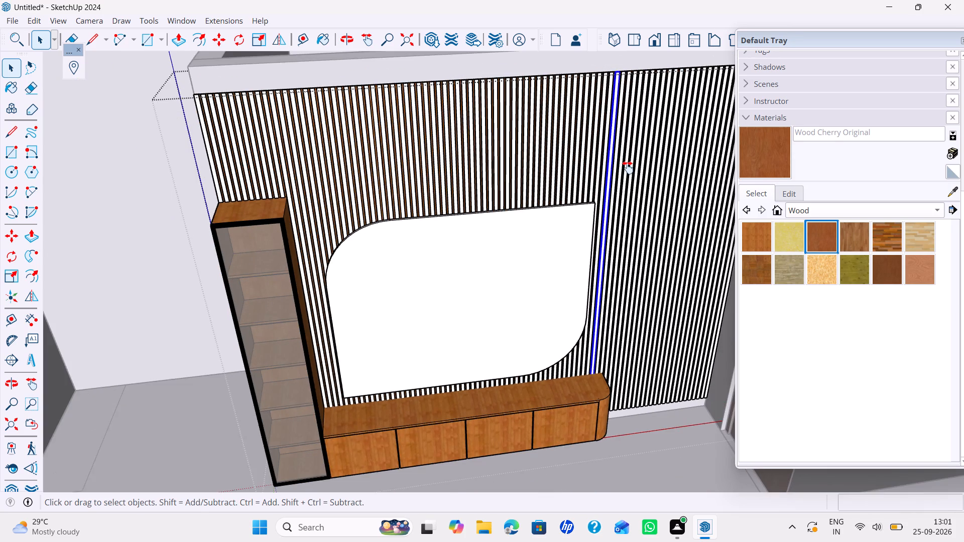
{"action": "middle_click_drag", "start_coordinate": [628, 168], "coordinate": [635, 217], "text": "shift"}
{"action": "left_click", "coordinate": [763, 149]}
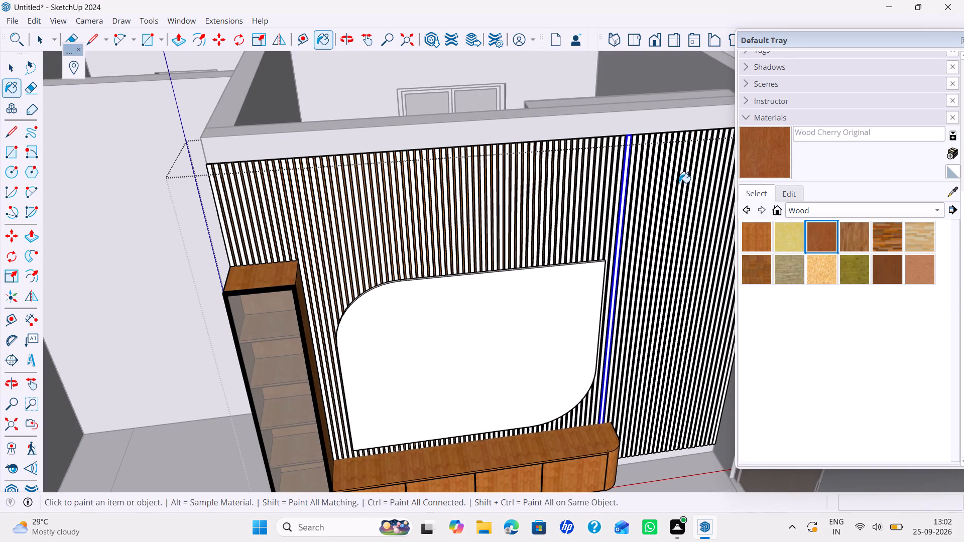
{"action": "left_click", "coordinate": [629, 158]}
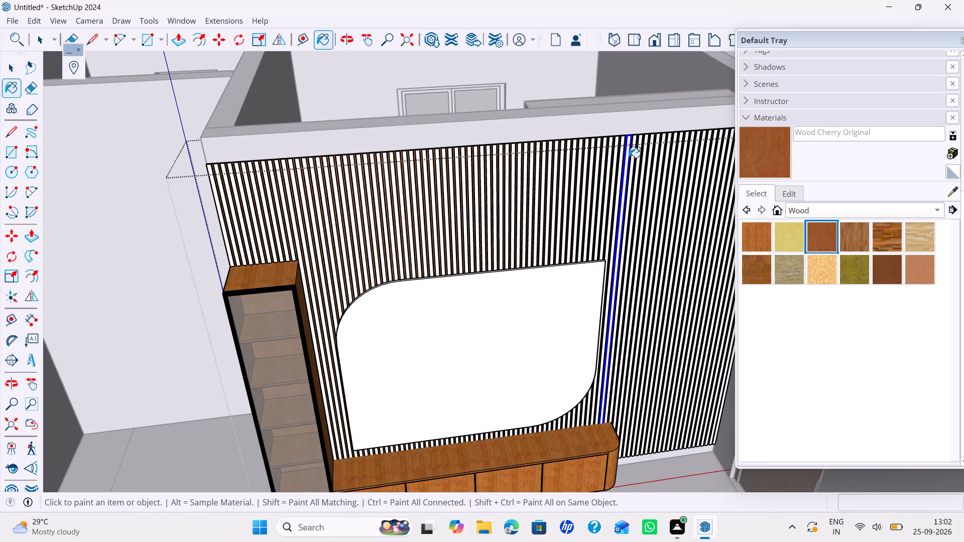
{"action": "left_click", "coordinate": [638, 153]}
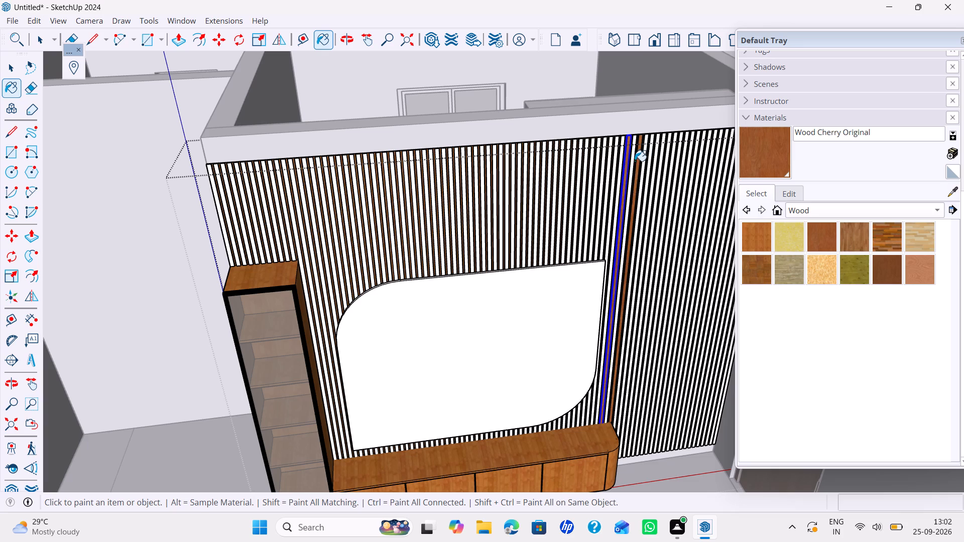
{"action": "left_click", "coordinate": [631, 165]}
{"action": "left_click", "coordinate": [643, 164]}
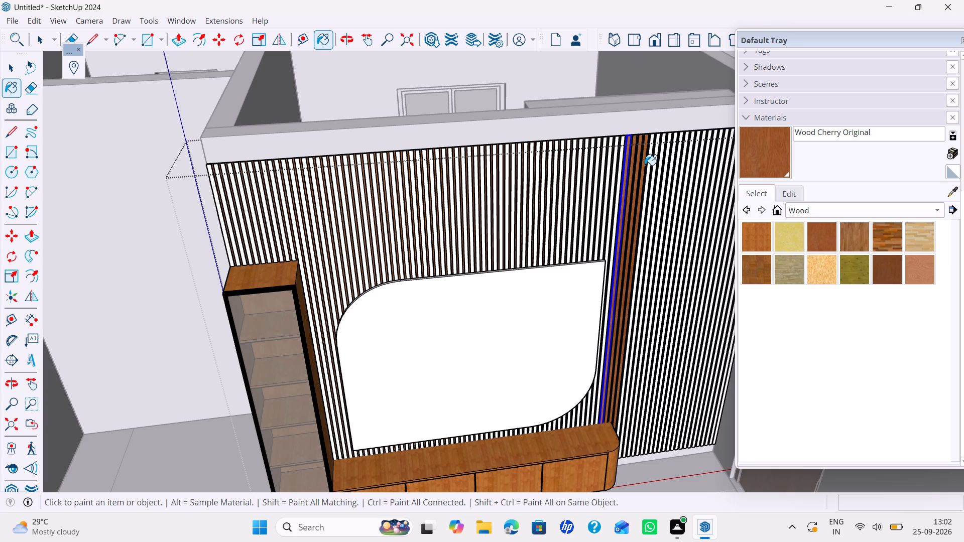
{"action": "left_click", "coordinate": [650, 160]}
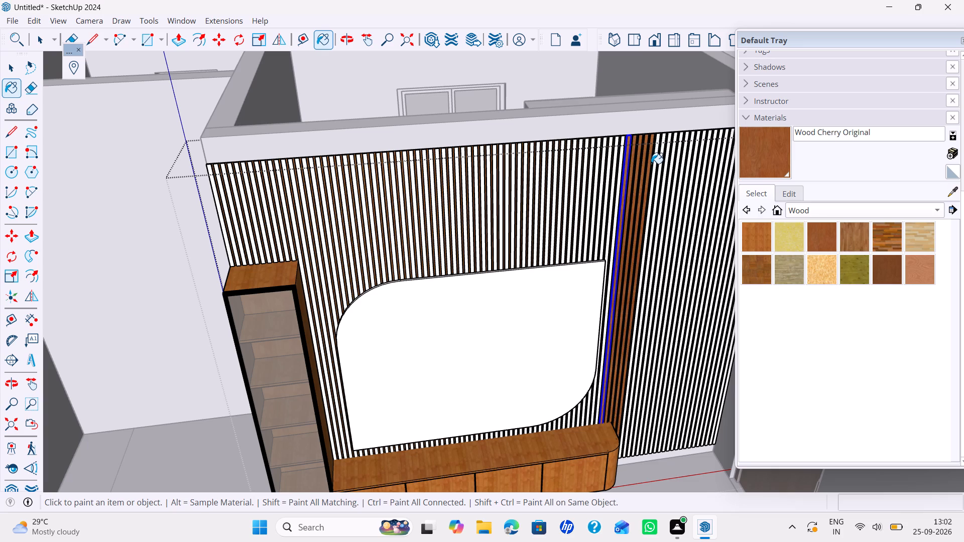
Paint the adjoining white strips toward the door side of the slatted wall with Wood Cherry Original, filling the gaps in the band.
{"action": "left_click", "coordinate": [682, 187]}
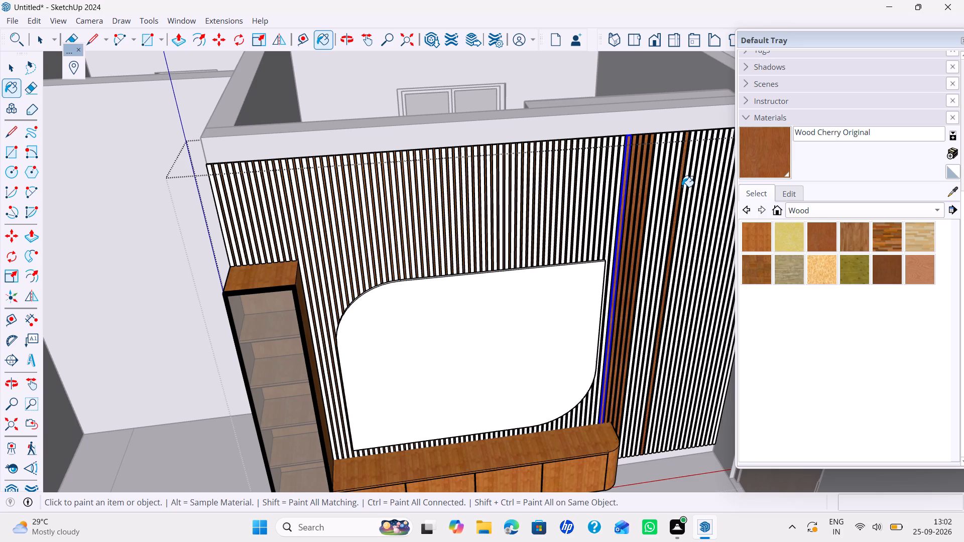
{"action": "left_click", "coordinate": [682, 187]}
{"action": "left_click", "coordinate": [671, 192]}
{"action": "left_click", "coordinate": [664, 195]}
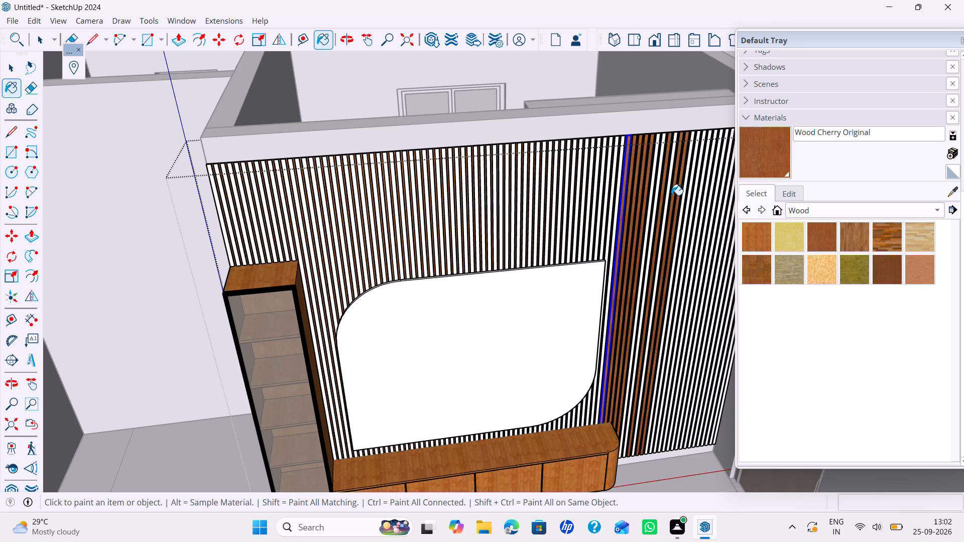
{"action": "left_click", "coordinate": [666, 194]}
{"action": "left_click", "coordinate": [649, 200]}
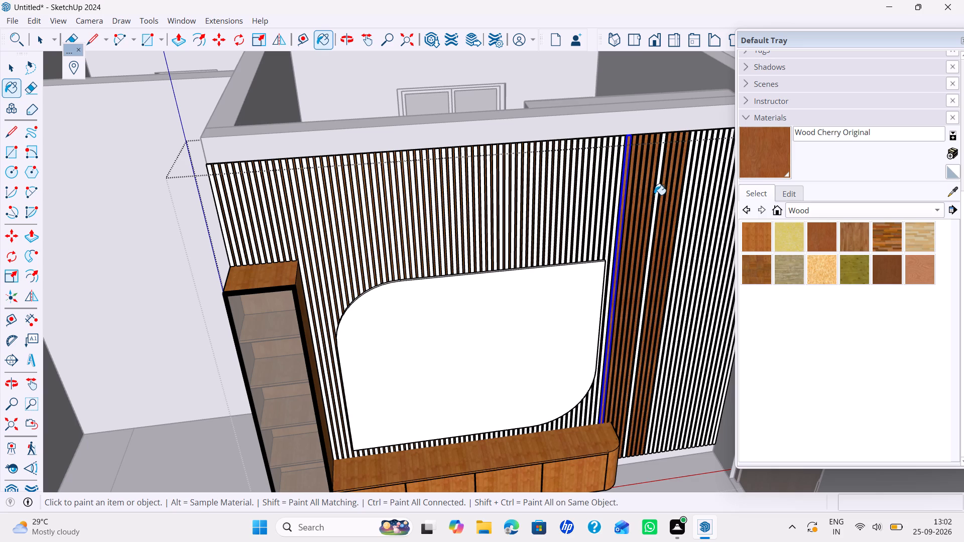
{"action": "left_click", "coordinate": [659, 190]}
Paint the remaining white strips with Wood Cherry Original, from the slatted wall's door-side end back to the already painted band.
{"action": "middle_click_drag", "start_coordinate": [677, 187], "coordinate": [568, 214]}
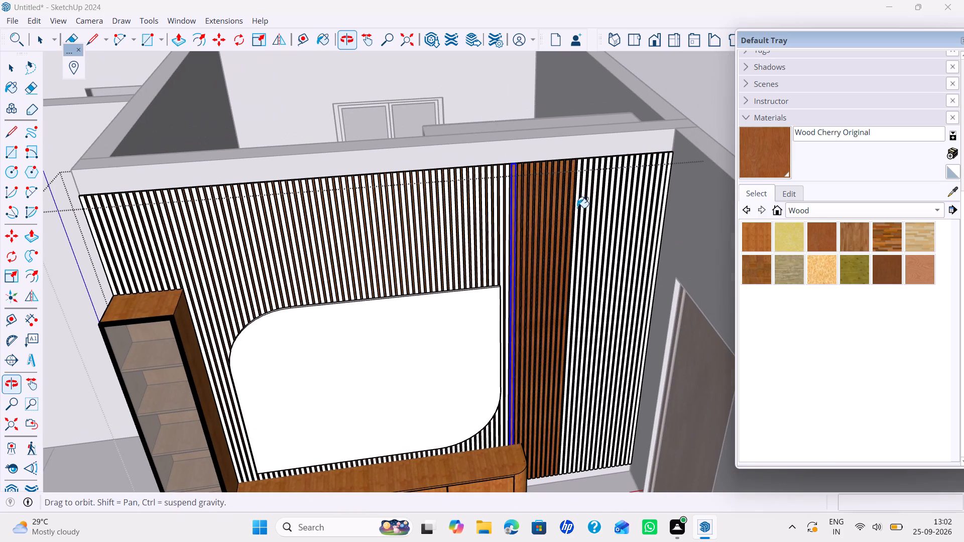
{"action": "scroll", "coordinate": [670, 174], "scroll_direction": "up", "scroll_amount": 2}
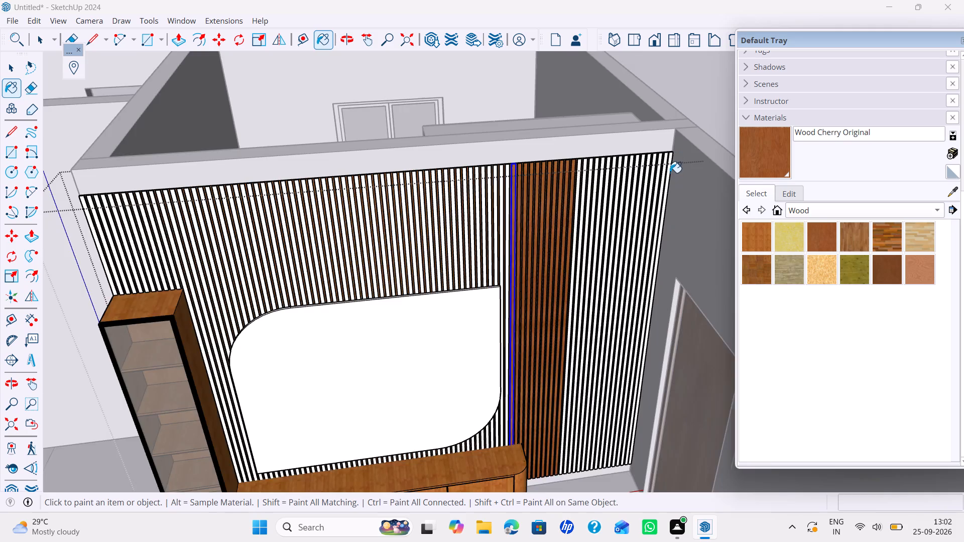
{"action": "scroll", "coordinate": [670, 173], "scroll_direction": "up", "scroll_amount": 5}
{"action": "left_click", "coordinate": [673, 143]}
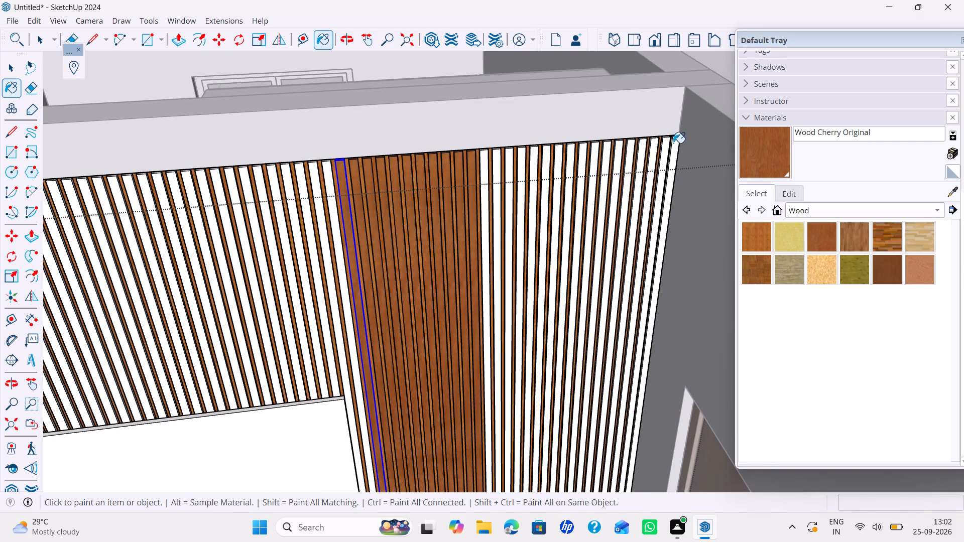
{"action": "left_click", "coordinate": [667, 147]}
{"action": "left_click", "coordinate": [649, 166]}
{"action": "left_click", "coordinate": [642, 173]}
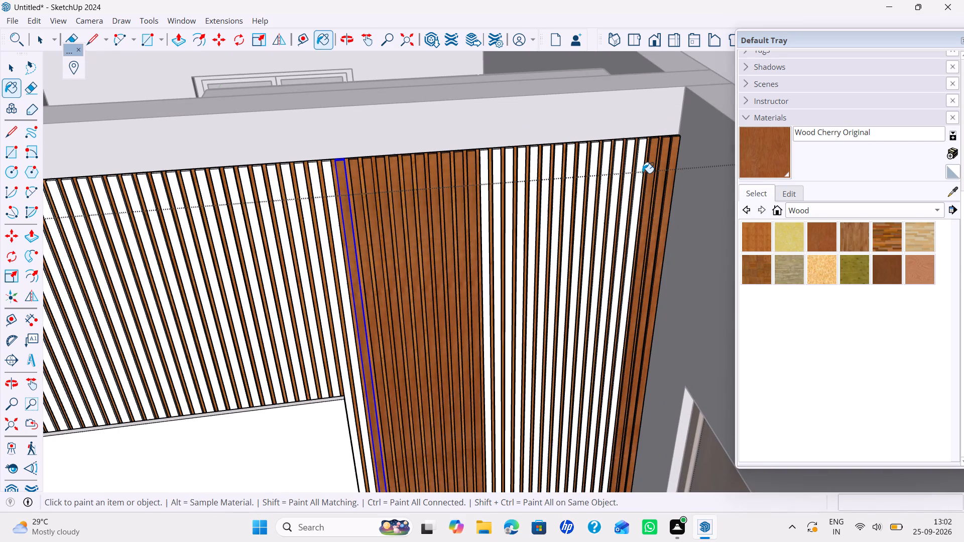
{"action": "left_click", "coordinate": [626, 185]}
{"action": "left_click", "coordinate": [614, 192]}
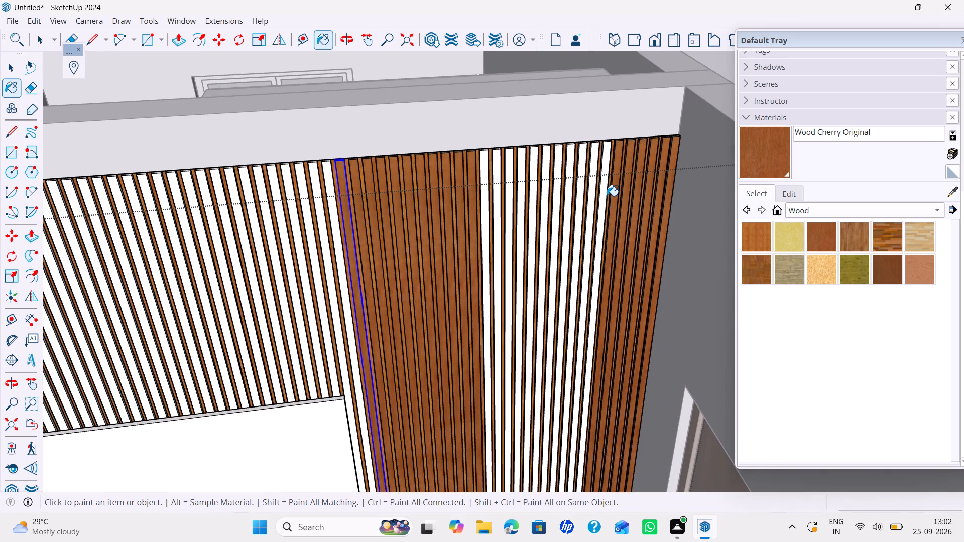
{"action": "left_click", "coordinate": [607, 196]}
{"action": "left_click", "coordinate": [593, 209]}
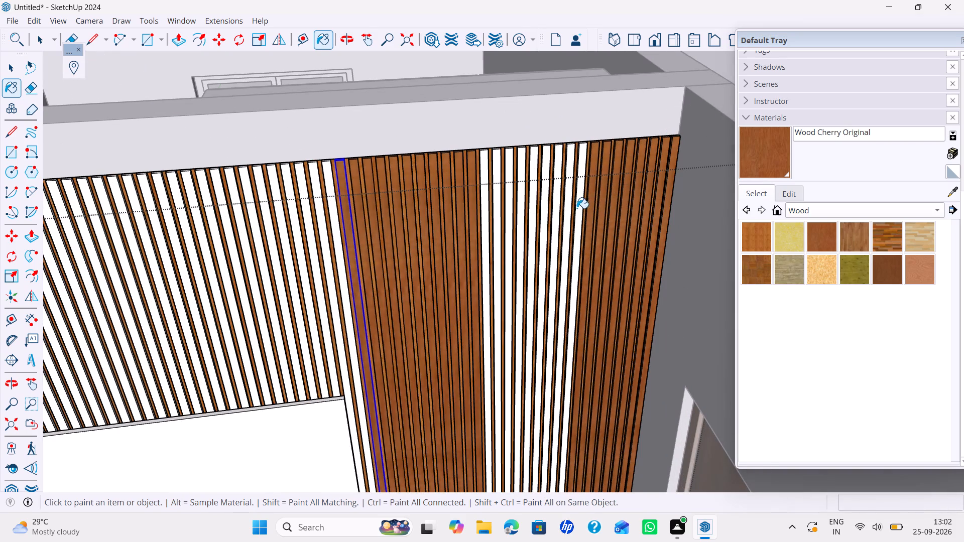
{"action": "left_click", "coordinate": [580, 205]}
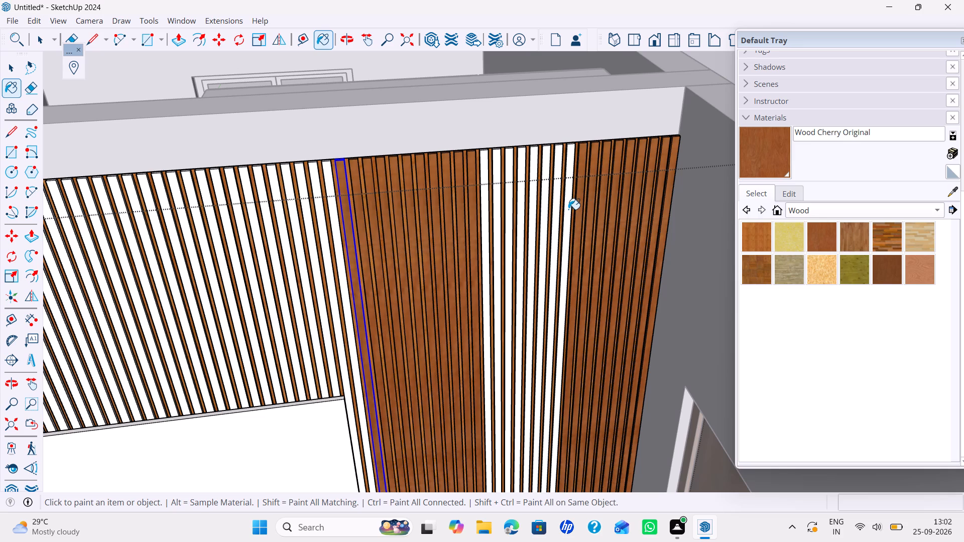
{"action": "left_click", "coordinate": [568, 211]}
{"action": "left_click", "coordinate": [557, 215]}
{"action": "left_click", "coordinate": [542, 227]}
{"action": "left_click", "coordinate": [530, 231]}
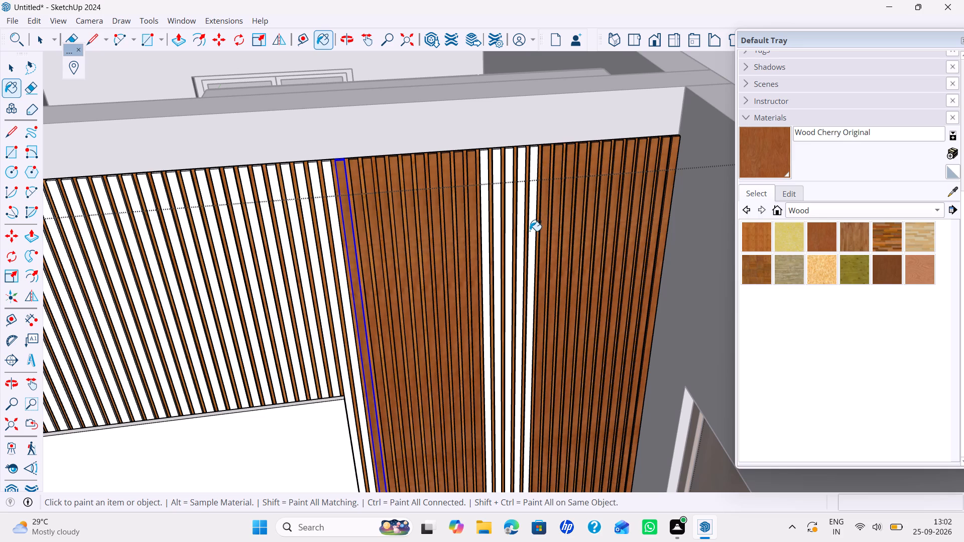
{"action": "left_click", "coordinate": [516, 237]}
{"action": "left_click", "coordinate": [509, 244]}
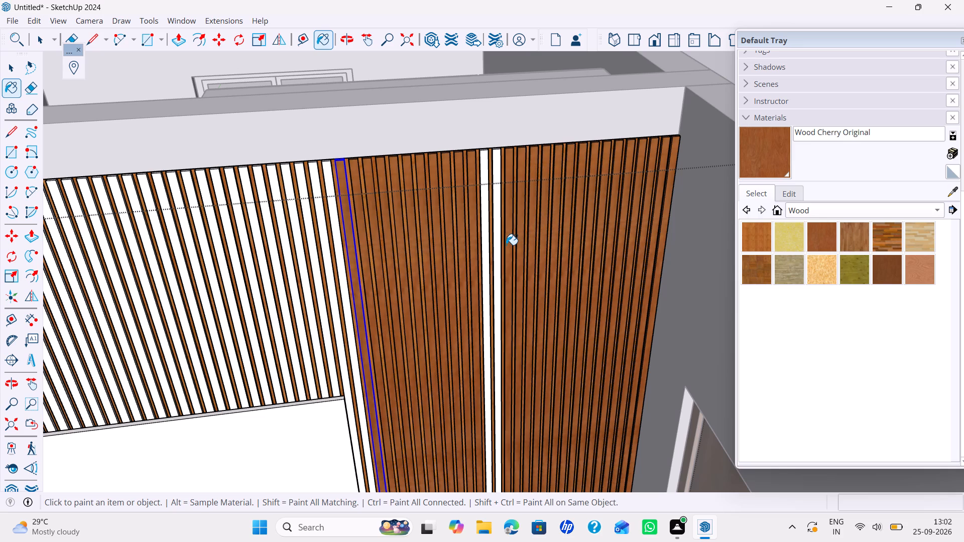
{"action": "left_click", "coordinate": [499, 244]}
{"action": "left_click", "coordinate": [484, 249]}
Paint the two white strips running down between the TV panel's straight side and the painted band with Wood Cherry Original.
{"action": "scroll", "coordinate": [482, 245], "scroll_direction": "down", "scroll_amount": 2}
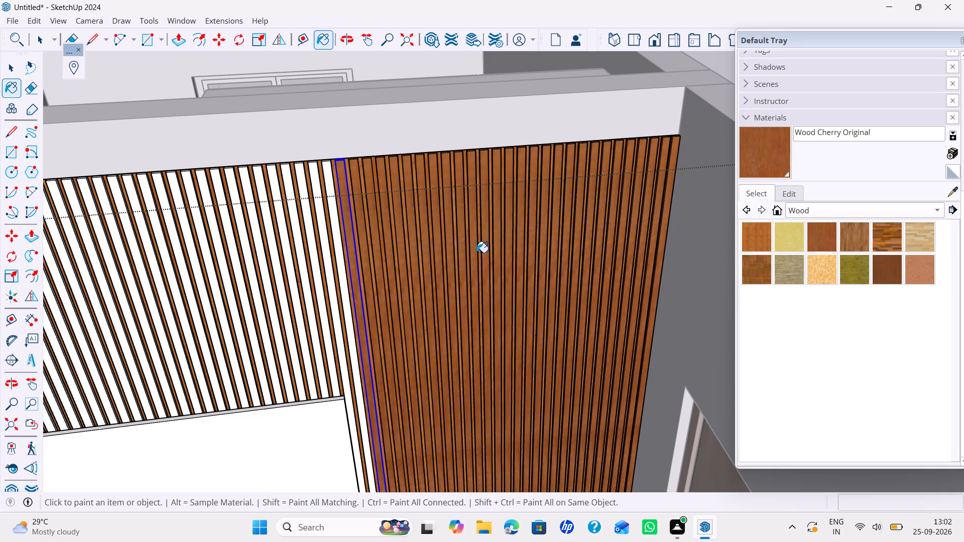
{"action": "scroll", "coordinate": [476, 252], "scroll_direction": "down", "scroll_amount": 5}
{"action": "middle_click_drag", "start_coordinate": [457, 257], "coordinate": [529, 223]}
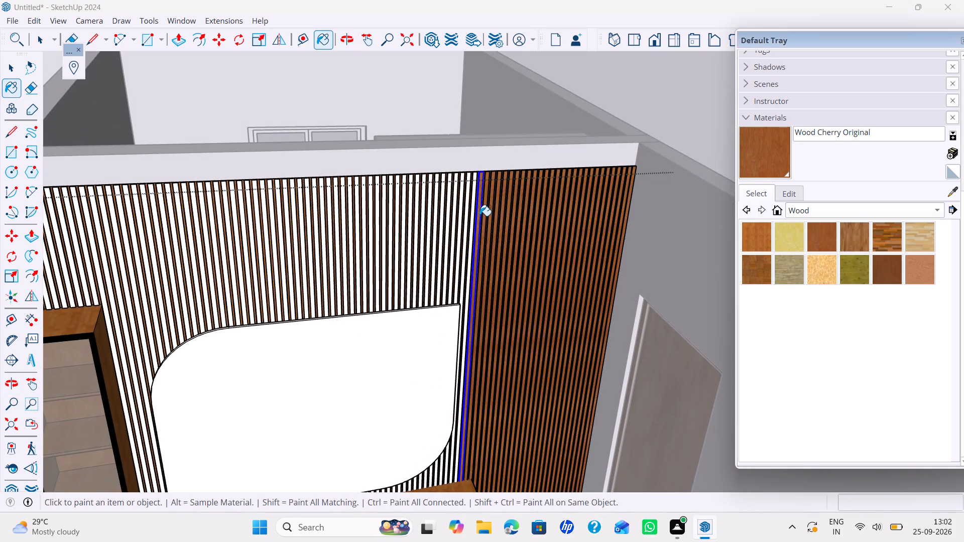
{"action": "scroll", "coordinate": [479, 205], "scroll_direction": "up", "scroll_amount": 11}
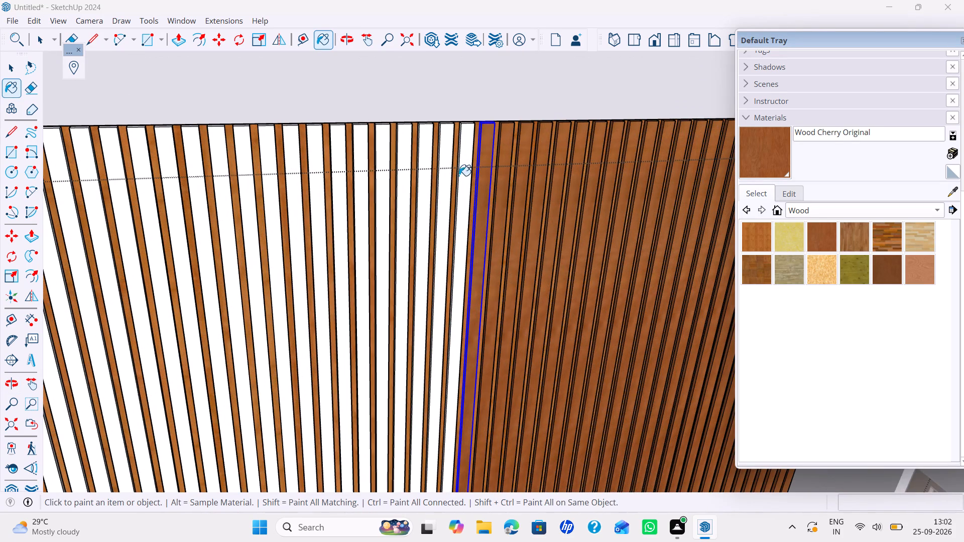
{"action": "left_click", "coordinate": [472, 153]}
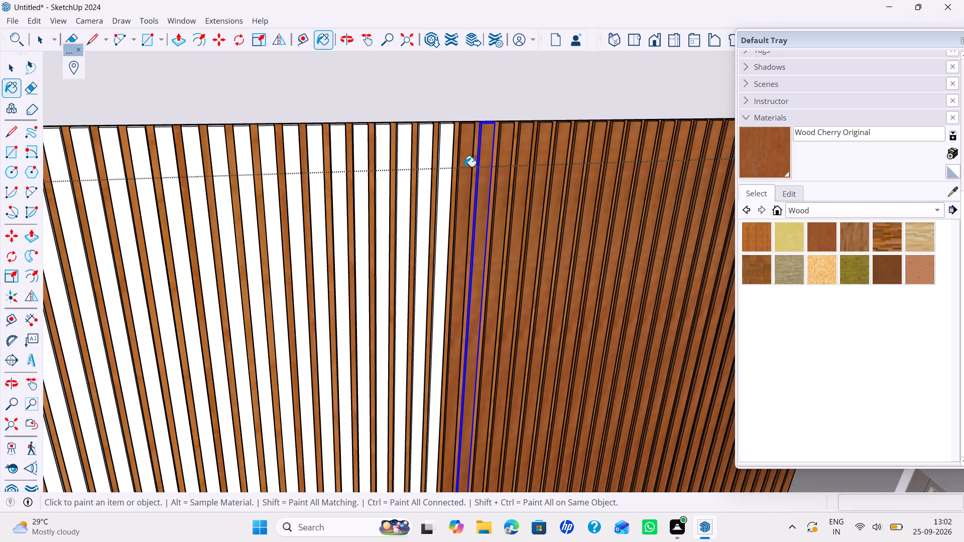
{"action": "scroll", "coordinate": [463, 171], "scroll_direction": "down", "scroll_amount": 4}
{"action": "middle_click_drag", "start_coordinate": [468, 178], "coordinate": [593, 190]}
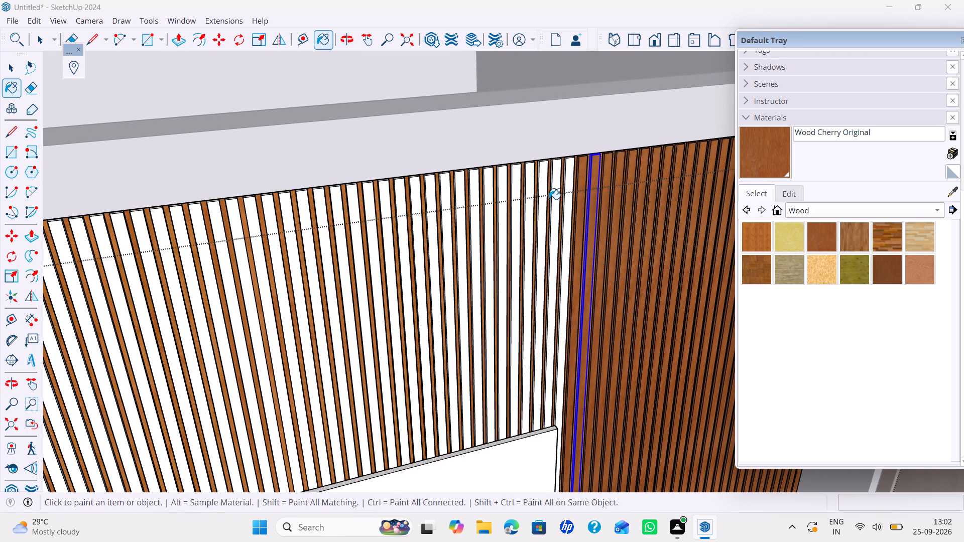
{"action": "scroll", "coordinate": [549, 203], "scroll_direction": "down", "scroll_amount": 3}
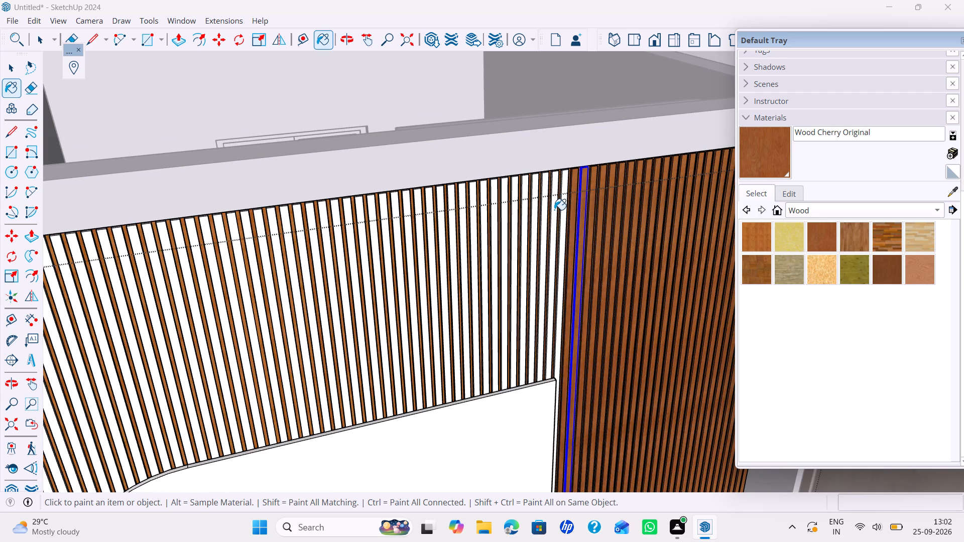
{"action": "left_click", "coordinate": [564, 196]}
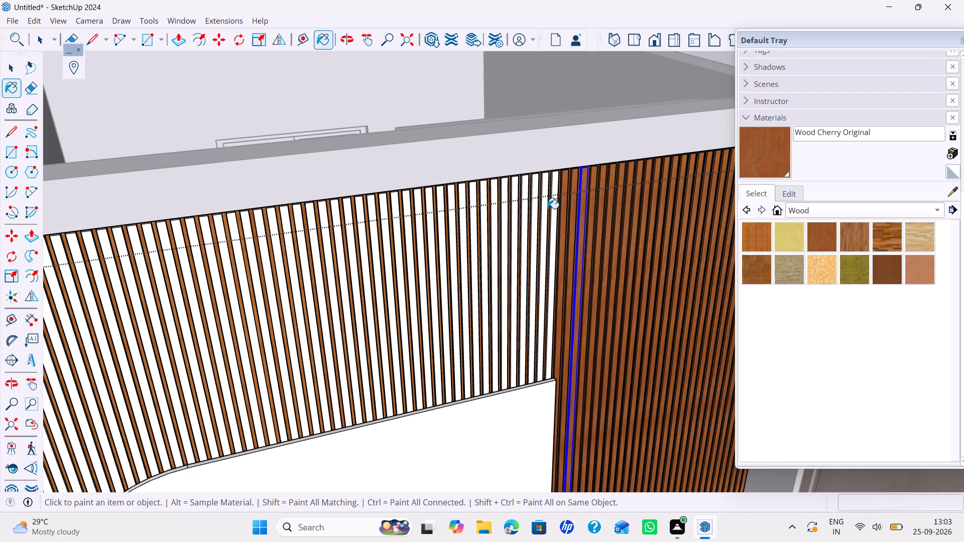
Paint the white strips above the TV panel with Wood Cherry Original, starting at its square upper corner and working toward the tall display cabinet.
{"action": "left_click", "coordinate": [553, 193]}
{"action": "left_click", "coordinate": [541, 202]}
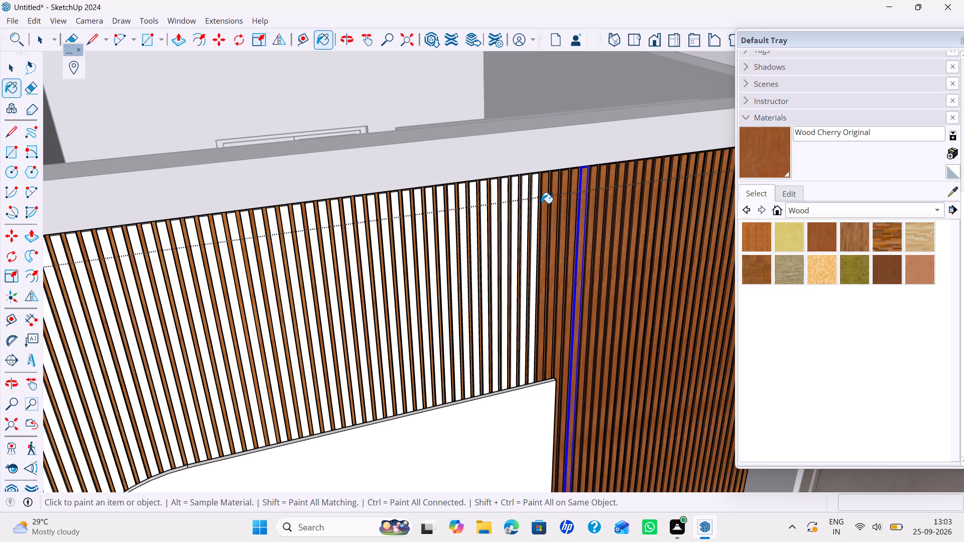
{"action": "left_click", "coordinate": [534, 213]}
{"action": "left_click", "coordinate": [523, 226]}
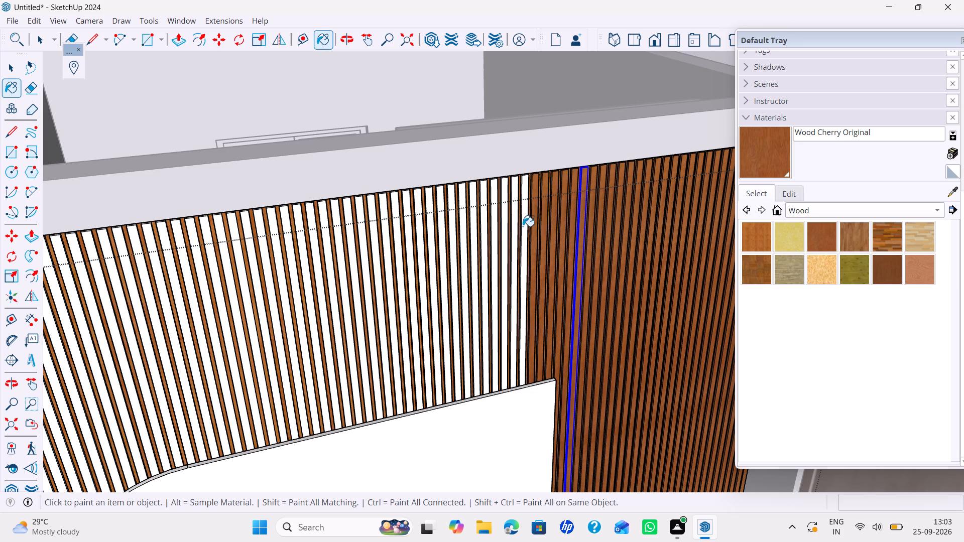
{"action": "left_click", "coordinate": [514, 233]}
{"action": "left_click", "coordinate": [513, 238]}
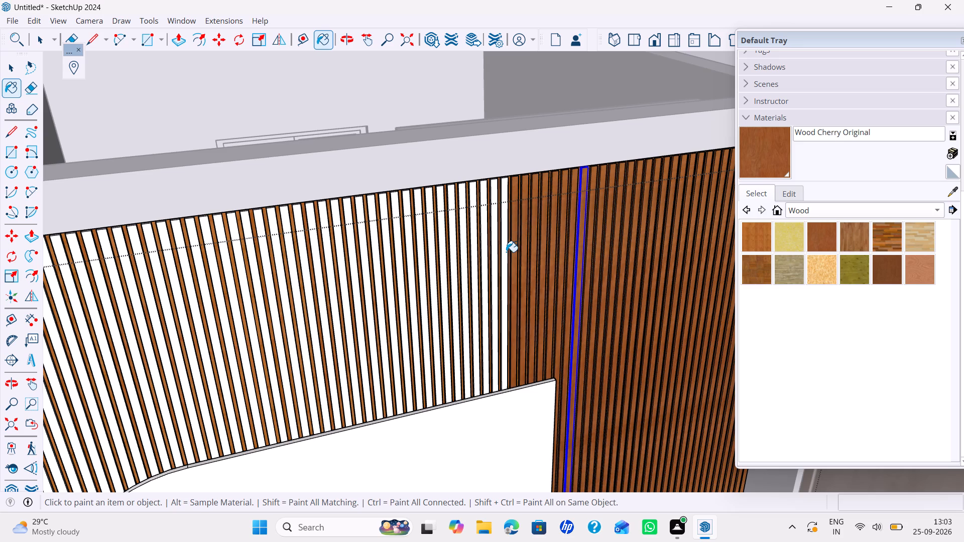
{"action": "left_click", "coordinate": [506, 252]}
{"action": "left_click", "coordinate": [496, 270]}
{"action": "left_click", "coordinate": [481, 280]}
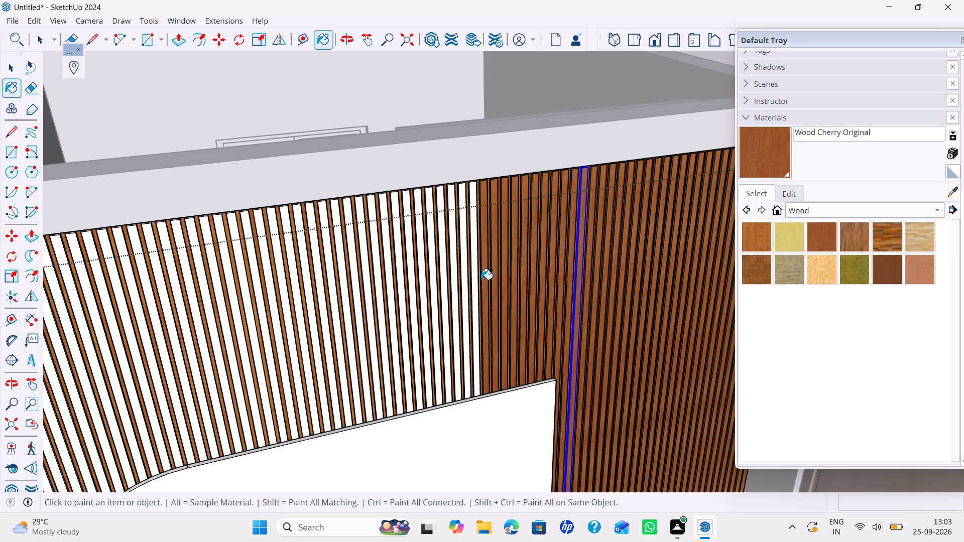
{"action": "left_click", "coordinate": [474, 288]}
{"action": "left_click", "coordinate": [464, 300]}
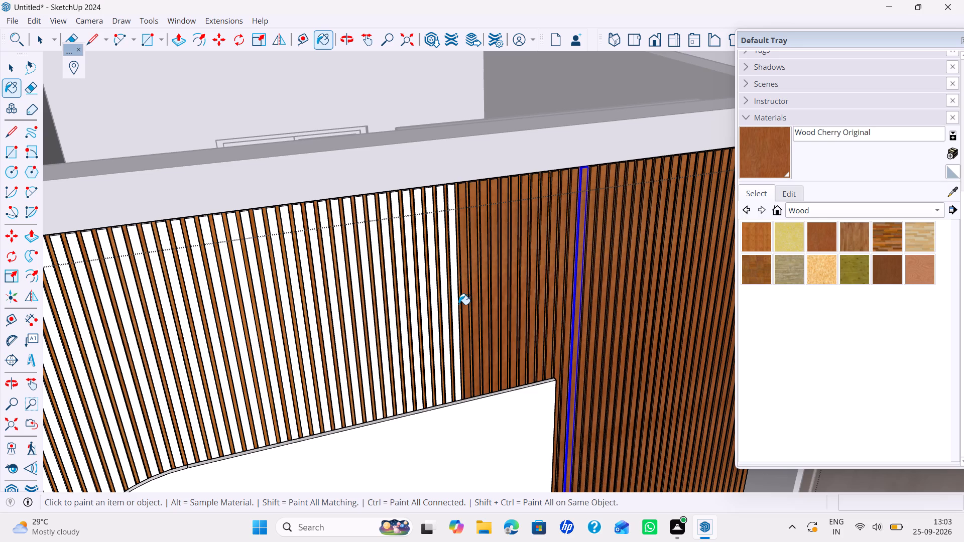
{"action": "left_click", "coordinate": [456, 308]}
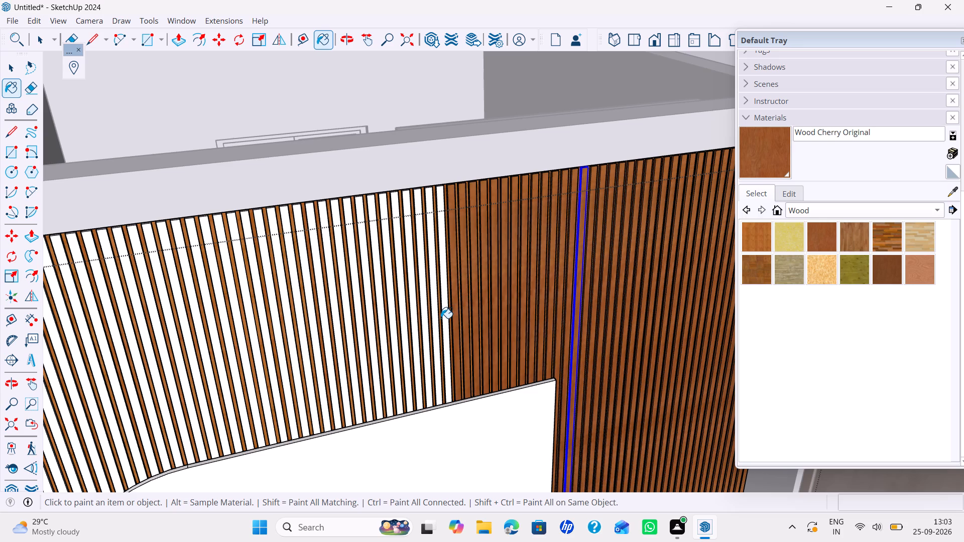
{"action": "left_click", "coordinate": [442, 319]}
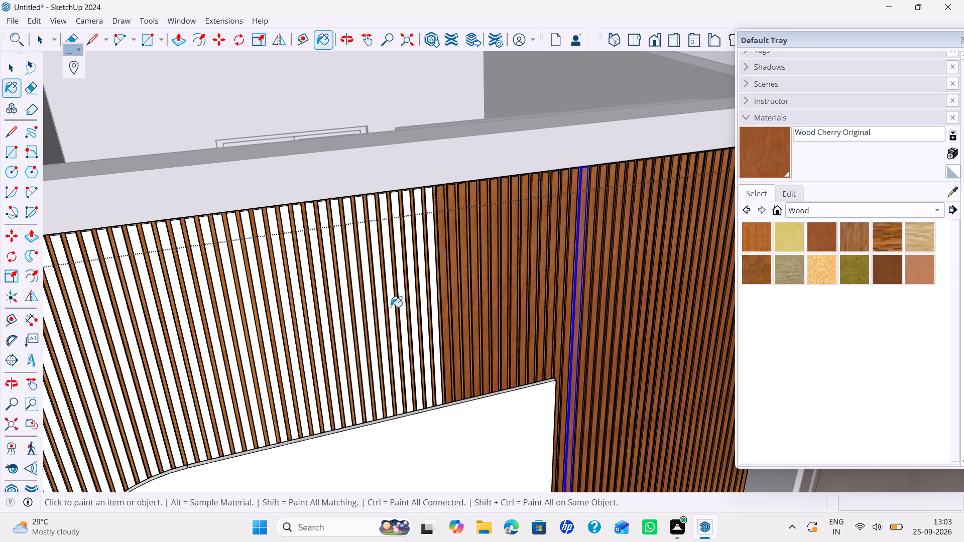
{"action": "left_click", "coordinate": [432, 289]}
{"action": "left_click", "coordinate": [421, 300]}
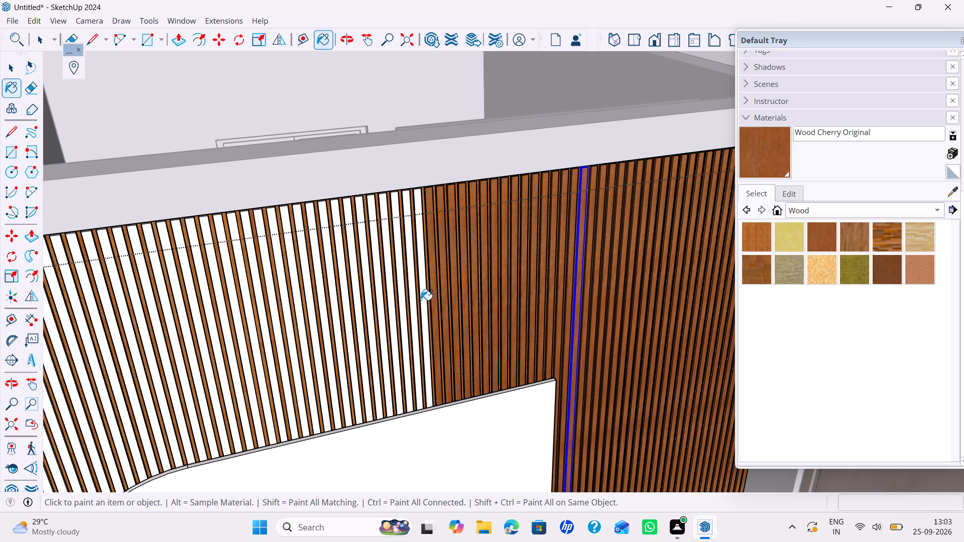
{"action": "left_click", "coordinate": [406, 304]}
{"action": "left_click", "coordinate": [412, 309]}
{"action": "left_click", "coordinate": [395, 319]}
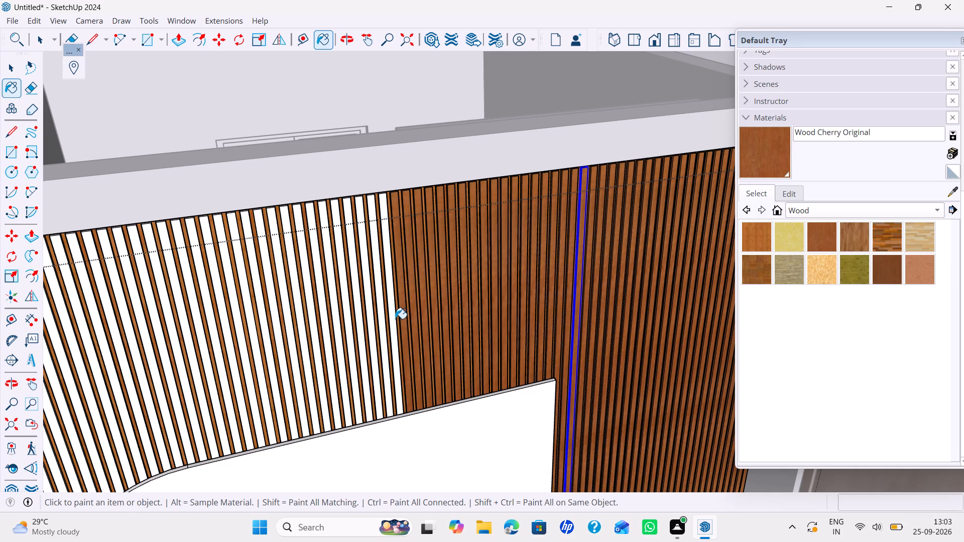
Continue painting the adjoining white strips above the TV panel's straight upper edge with Wood Cherry Original, toward its rounded corner.
{"action": "middle_click_drag", "start_coordinate": [399, 312], "coordinate": [559, 224], "text": "shift"}
{"action": "left_click", "coordinate": [540, 259]}
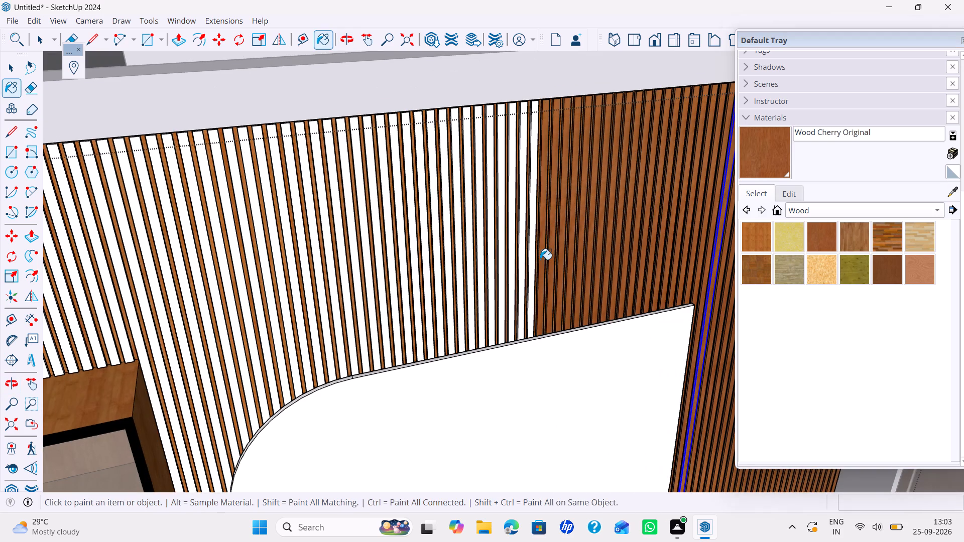
{"action": "left_click", "coordinate": [535, 251]}
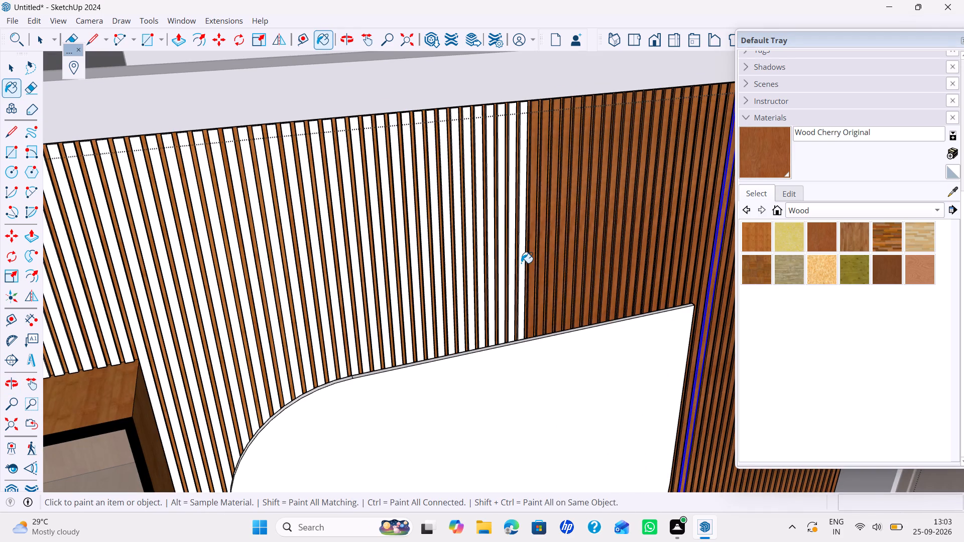
{"action": "left_click", "coordinate": [521, 263]}
{"action": "left_click", "coordinate": [511, 270]}
{"action": "left_click", "coordinate": [502, 270]}
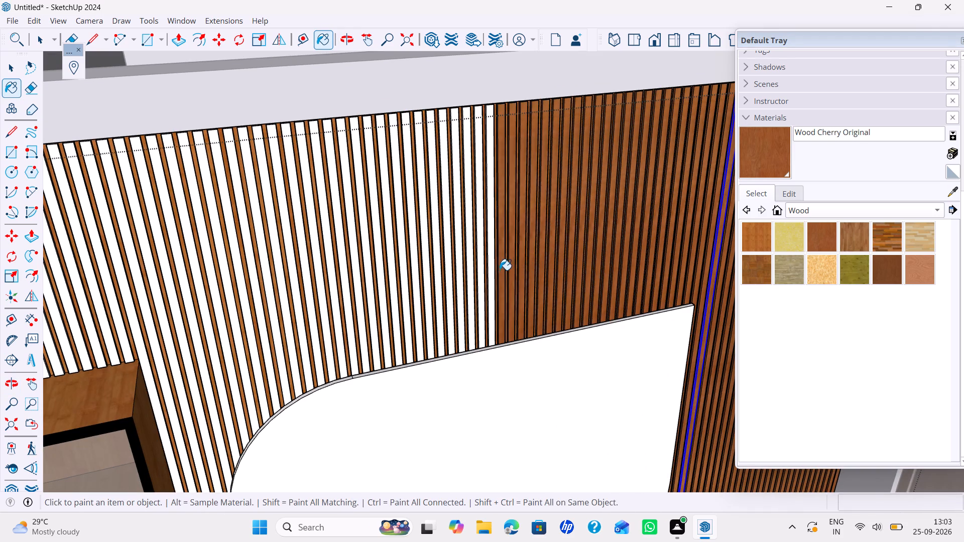
{"action": "left_click", "coordinate": [493, 275]}
{"action": "left_click", "coordinate": [483, 283]}
{"action": "left_click", "coordinate": [473, 290]}
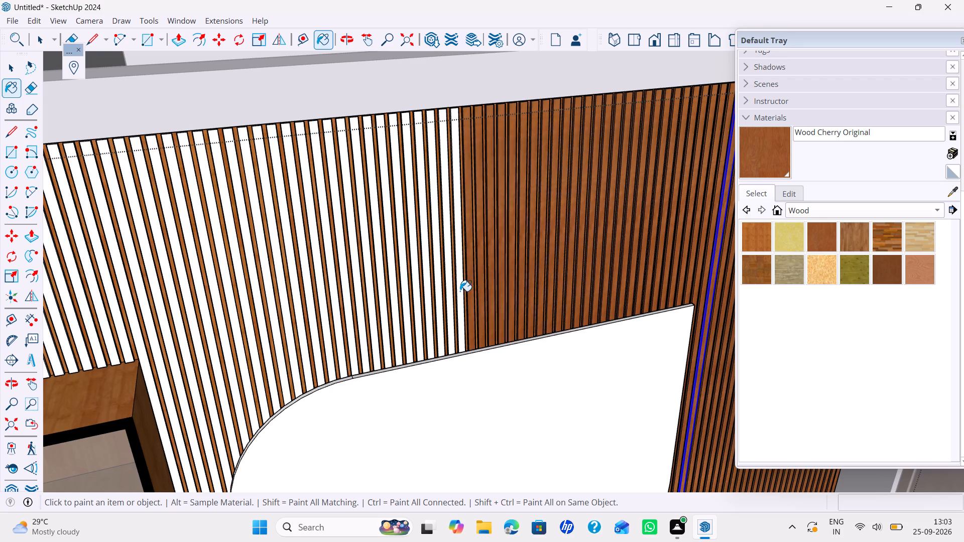
{"action": "left_click", "coordinate": [460, 291]}
{"action": "left_click", "coordinate": [446, 298]}
{"action": "left_click", "coordinate": [442, 300]}
{"action": "left_click", "coordinate": [427, 308]}
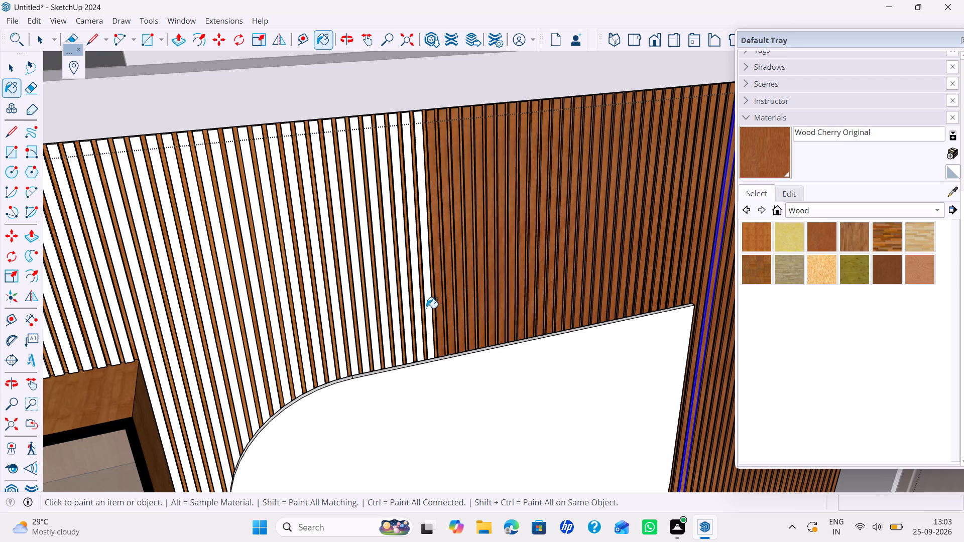
{"action": "left_click", "coordinate": [415, 312]}
Paint the white strips over the end of the TV panel's straight upper edge and the start of its rounded corner with Wood Cherry Original.
{"action": "middle_click_drag", "start_coordinate": [445, 297], "coordinate": [497, 229]}
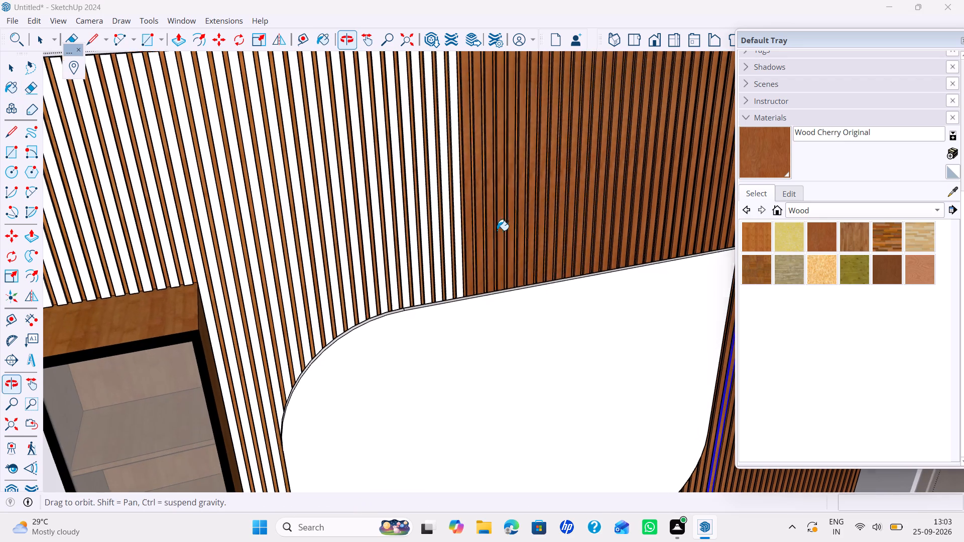
{"action": "middle_click_drag", "start_coordinate": [481, 257], "coordinate": [500, 294]}
{"action": "middle_click_drag", "start_coordinate": [496, 295], "coordinate": [481, 297]}
{"action": "scroll", "coordinate": [476, 297], "scroll_direction": "up", "scroll_amount": 1}
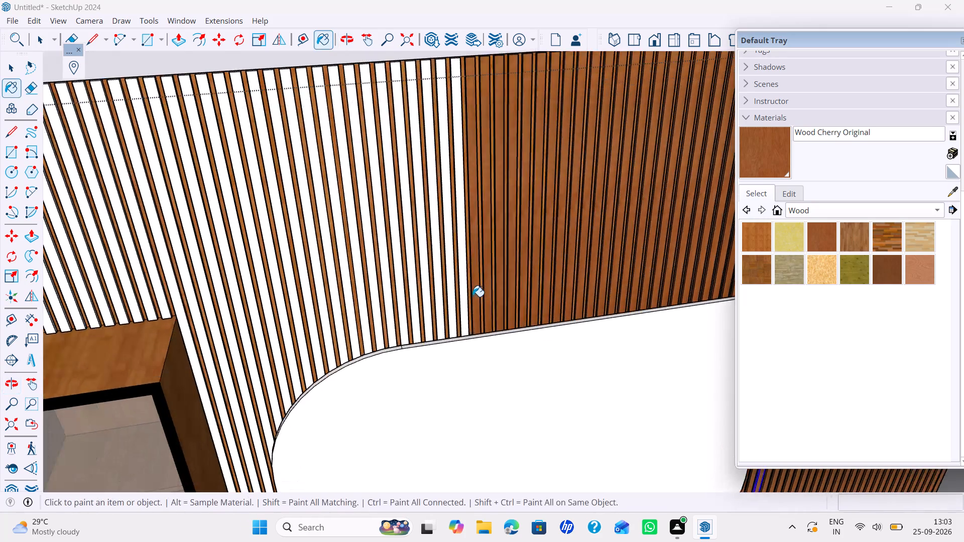
{"action": "scroll", "coordinate": [472, 297], "scroll_direction": "up", "scroll_amount": 1}
{"action": "left_click", "coordinate": [465, 304]}
{"action": "left_click", "coordinate": [449, 314]}
{"action": "left_click", "coordinate": [429, 322]}
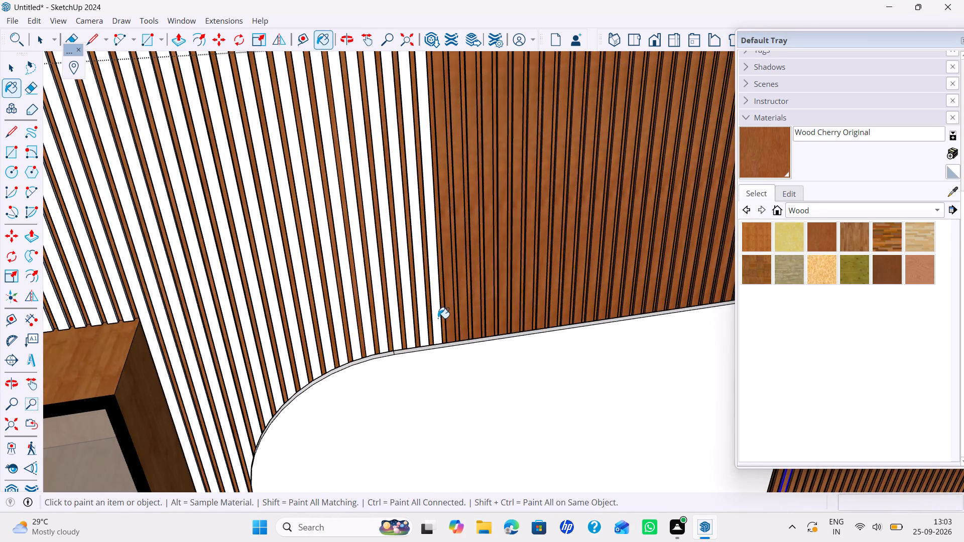
{"action": "left_click", "coordinate": [438, 317]}
{"action": "left_click", "coordinate": [422, 327]}
{"action": "left_click", "coordinate": [408, 313]}
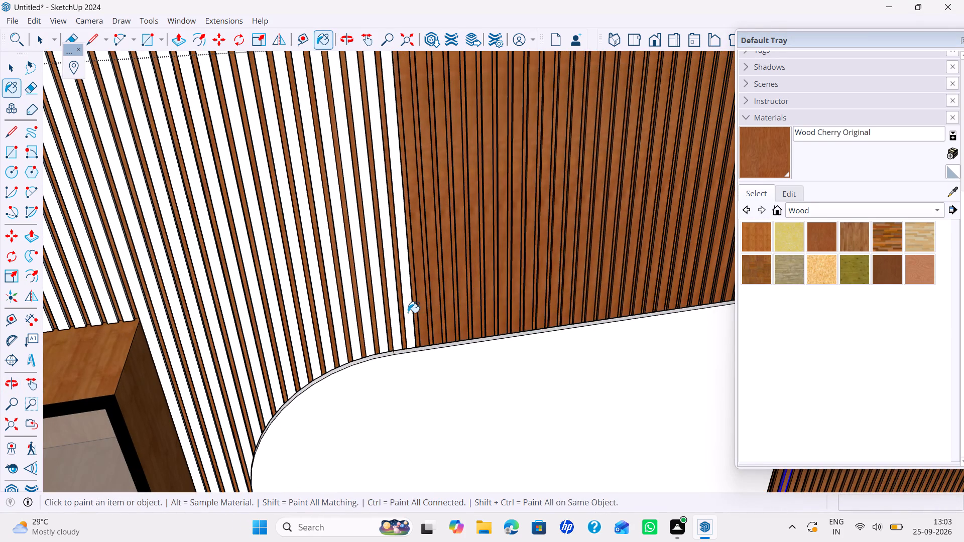
{"action": "left_click", "coordinate": [397, 323]}
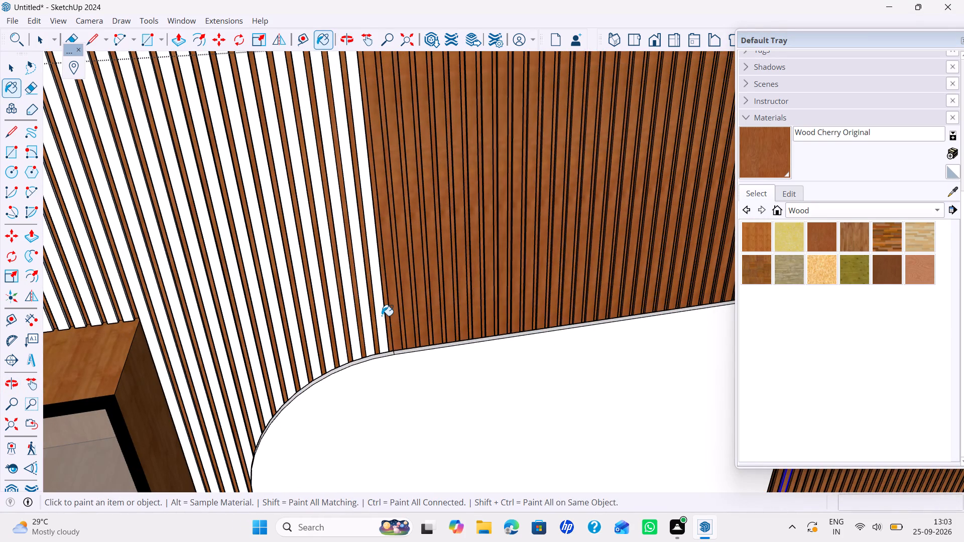
{"action": "left_click", "coordinate": [382, 316]}
{"action": "left_click", "coordinate": [356, 330]}
{"action": "left_click", "coordinate": [370, 328]}
{"action": "left_click", "coordinate": [336, 333]}
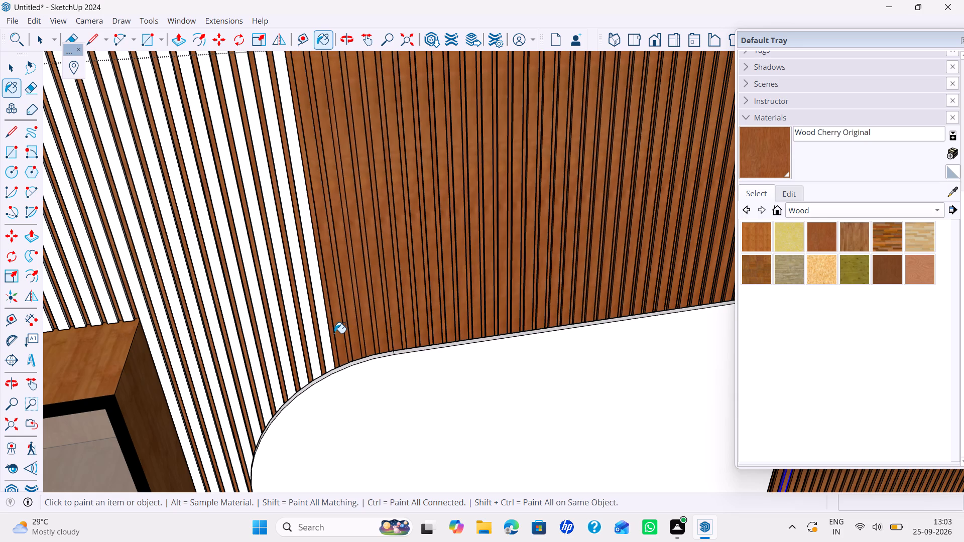
Paint the next white strips along the TV panel's rounded upper corner with Wood Cherry Original, toward the display cabinet.
{"action": "middle_click_drag", "start_coordinate": [337, 334], "coordinate": [439, 308], "text": "shift"}
{"action": "scroll", "coordinate": [431, 319], "scroll_direction": "down", "scroll_amount": 1}
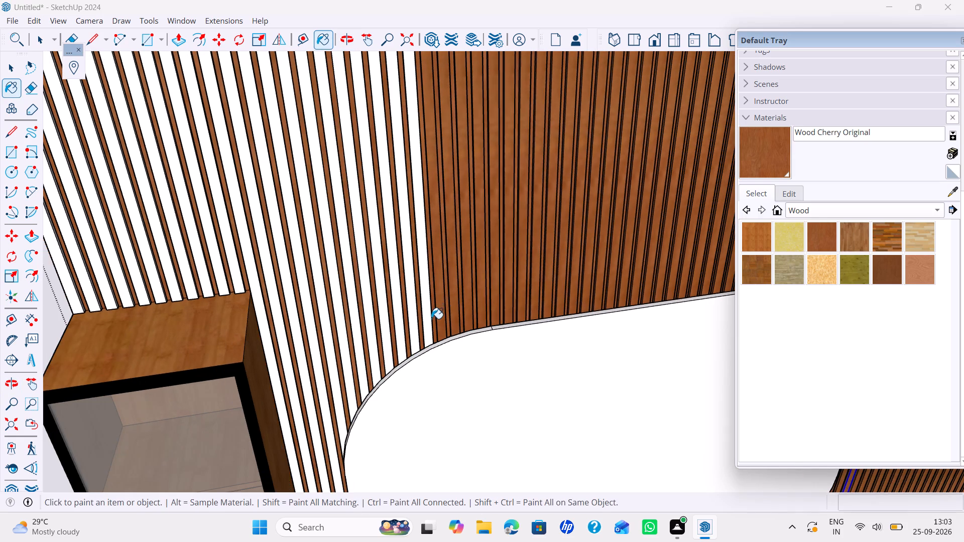
{"action": "scroll", "coordinate": [431, 319], "scroll_direction": "down", "scroll_amount": 1}
{"action": "left_click", "coordinate": [427, 319]}
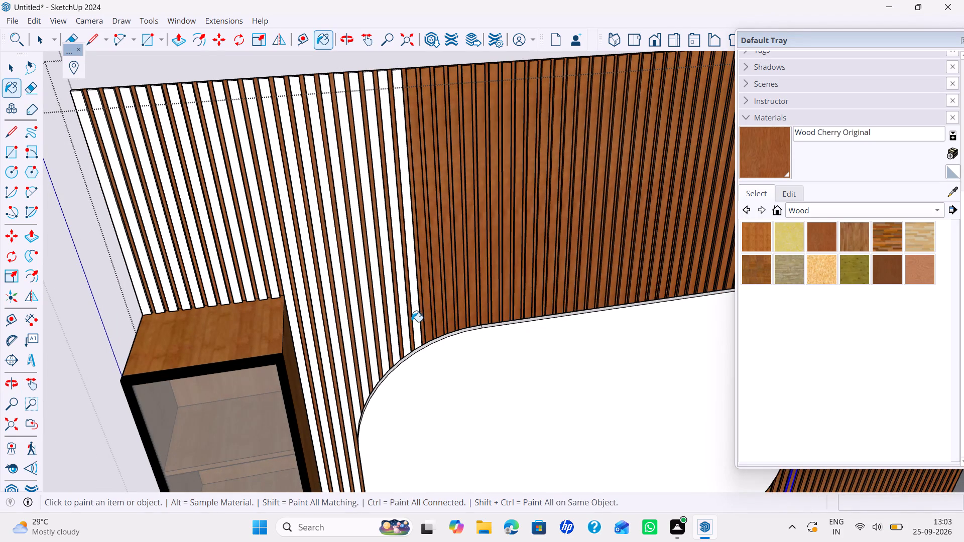
{"action": "left_click", "coordinate": [417, 320]}
{"action": "left_click", "coordinate": [405, 324]}
{"action": "left_click", "coordinate": [395, 330]}
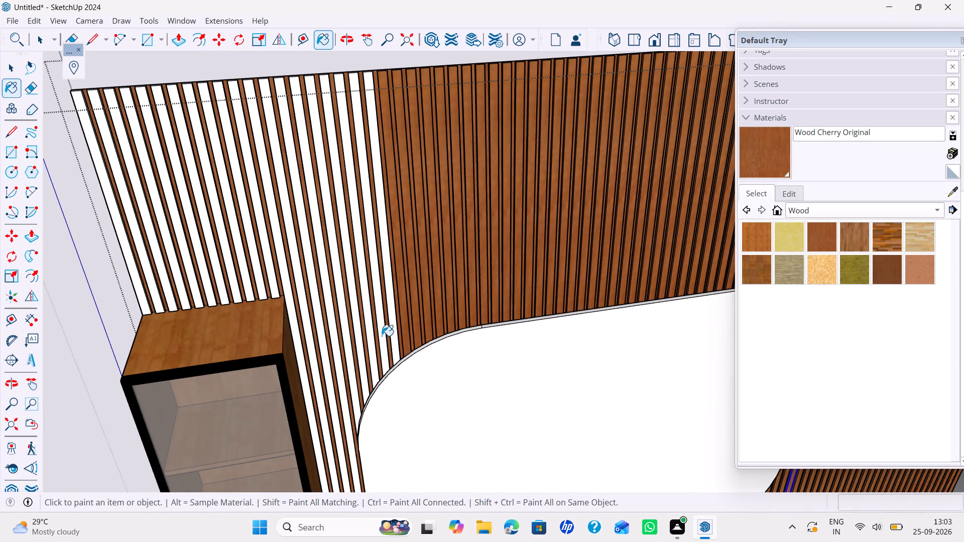
{"action": "left_click", "coordinate": [382, 335]}
{"action": "left_click", "coordinate": [369, 339]}
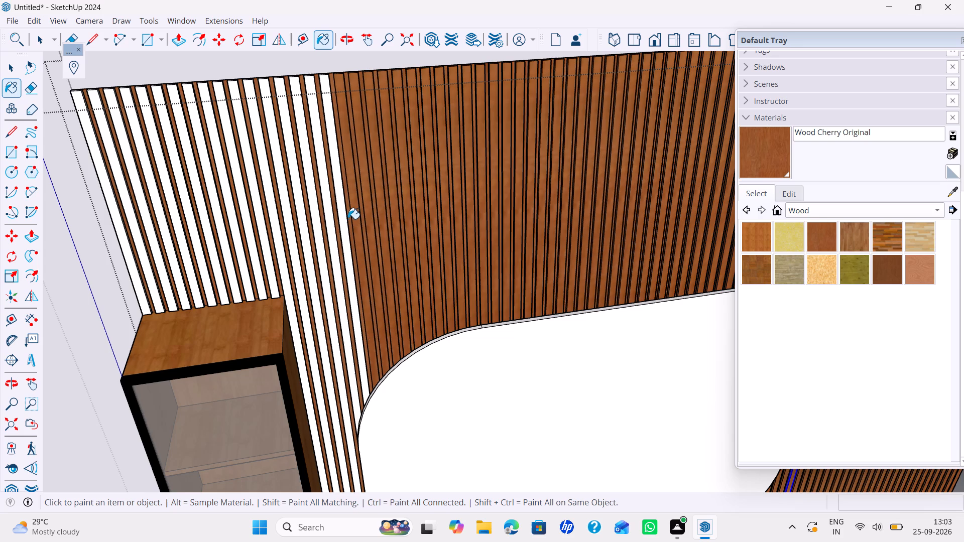
Paint the white strips running down between the TV panel's rounded side and the tall display cabinet with Wood Cherry Original.
{"action": "left_click", "coordinate": [338, 190]}
{"action": "left_click", "coordinate": [328, 200]}
{"action": "left_click", "coordinate": [314, 212]}
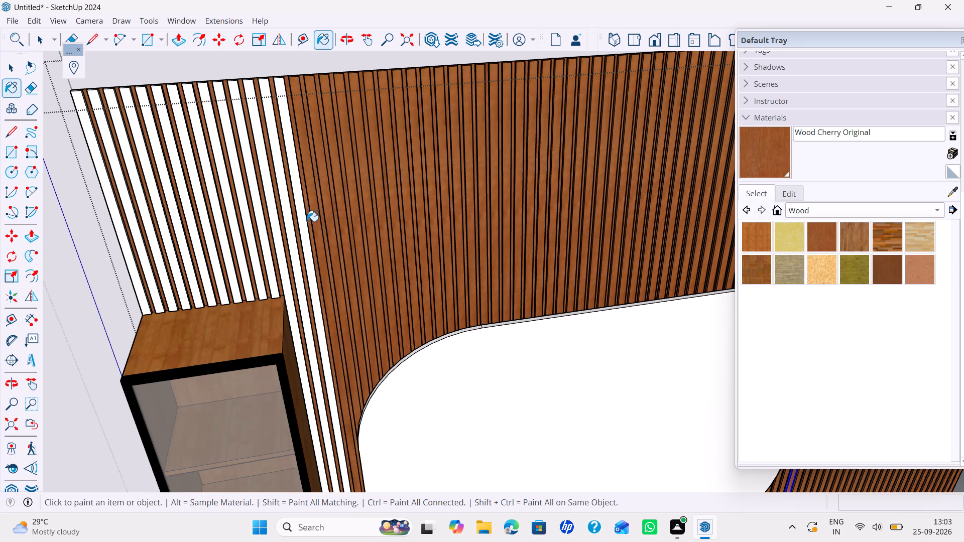
{"action": "left_click", "coordinate": [302, 231]}
{"action": "left_click", "coordinate": [292, 240]}
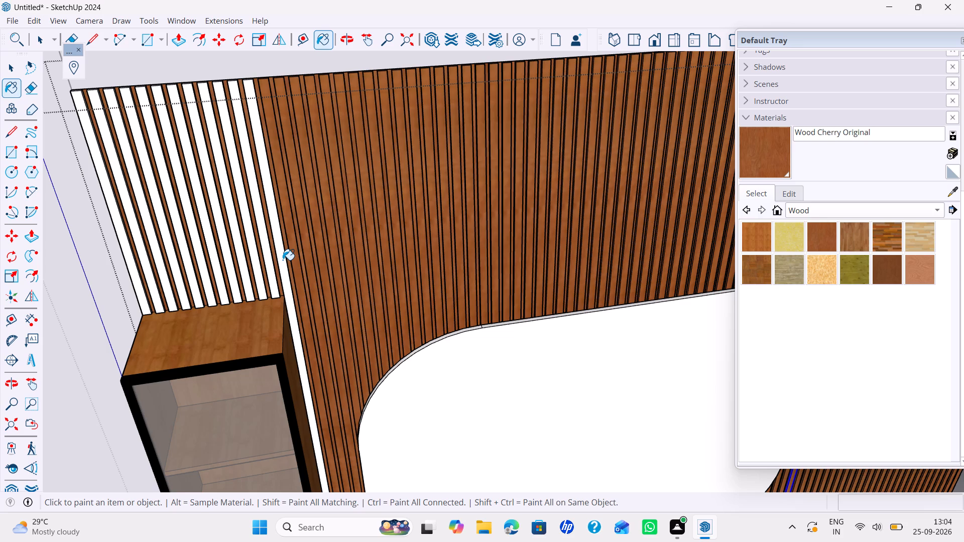
{"action": "left_click", "coordinate": [283, 260]}
Paint the remaining white strips above the tall display cabinet with Wood Cherry Original, through to the end of the slatted wall.
{"action": "left_click", "coordinate": [269, 272]}
{"action": "left_click", "coordinate": [260, 276]}
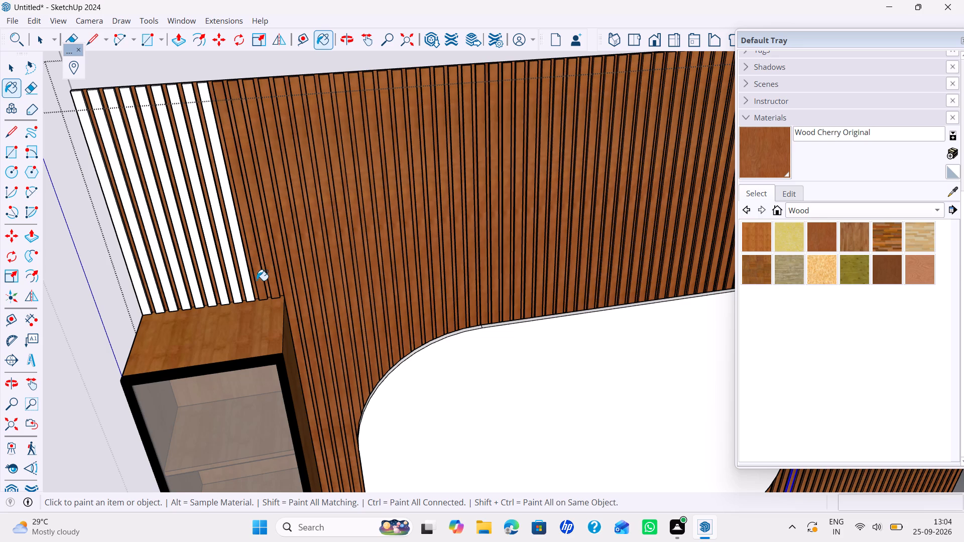
{"action": "left_click", "coordinate": [237, 251]}
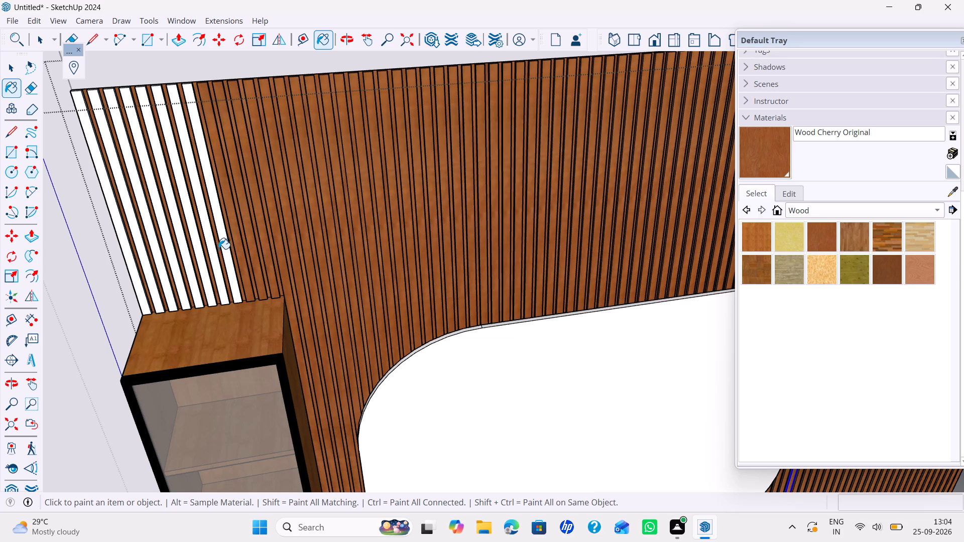
{"action": "left_click", "coordinate": [227, 249]}
{"action": "left_click", "coordinate": [213, 266]}
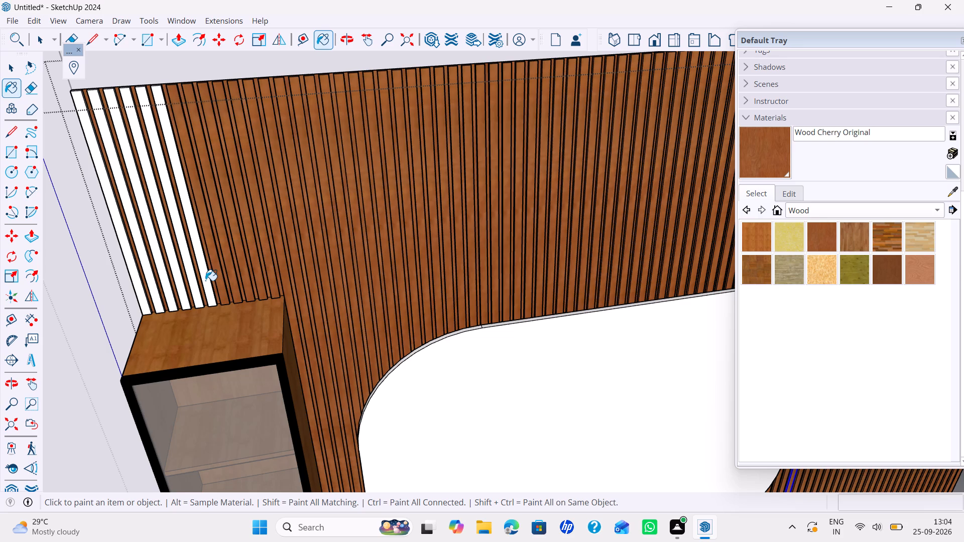
{"action": "left_click", "coordinate": [203, 286]}
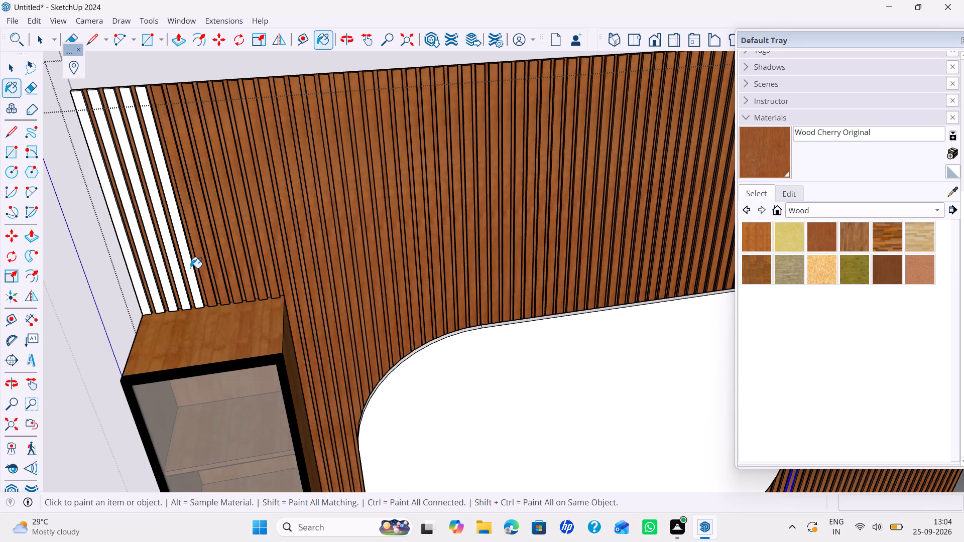
{"action": "left_click", "coordinate": [188, 269]}
{"action": "left_click", "coordinate": [178, 285]}
{"action": "left_click", "coordinate": [171, 289]}
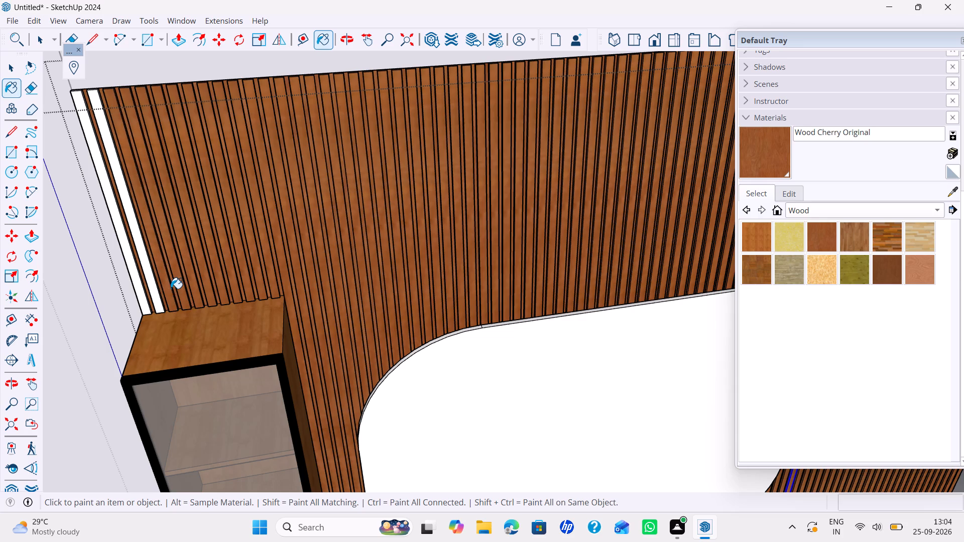
{"action": "left_click", "coordinate": [154, 291]}
{"action": "left_click", "coordinate": [140, 292]}
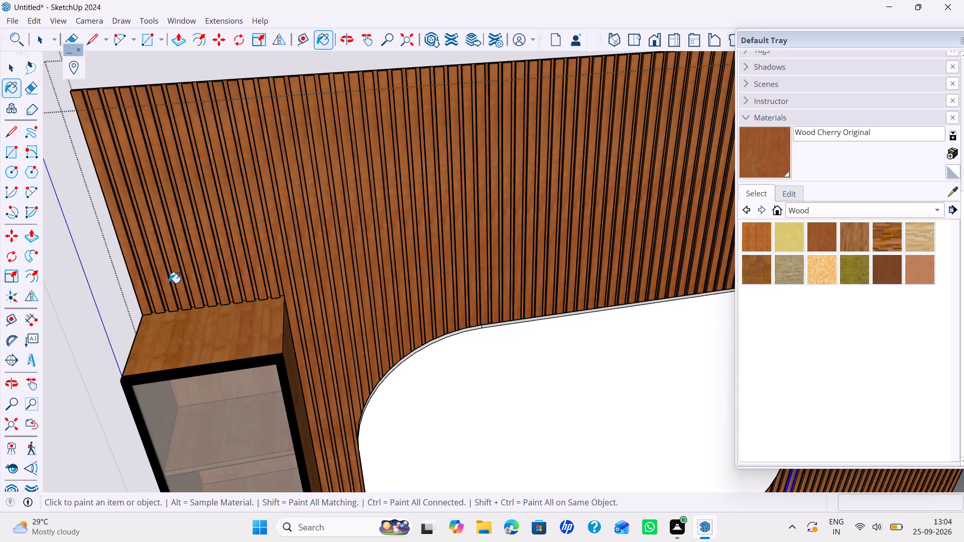
Leave the Paint Bucket tool and close the slatted wall group's editing.
{"action": "key", "text": "c"}
{"action": "key", "text": "space"}
{"action": "scroll", "coordinate": [207, 265], "scroll_direction": "down", "scroll_amount": 7}
{"action": "scroll", "coordinate": [252, 263], "scroll_direction": "down", "scroll_amount": 5}
{"action": "key", "text": "space"}
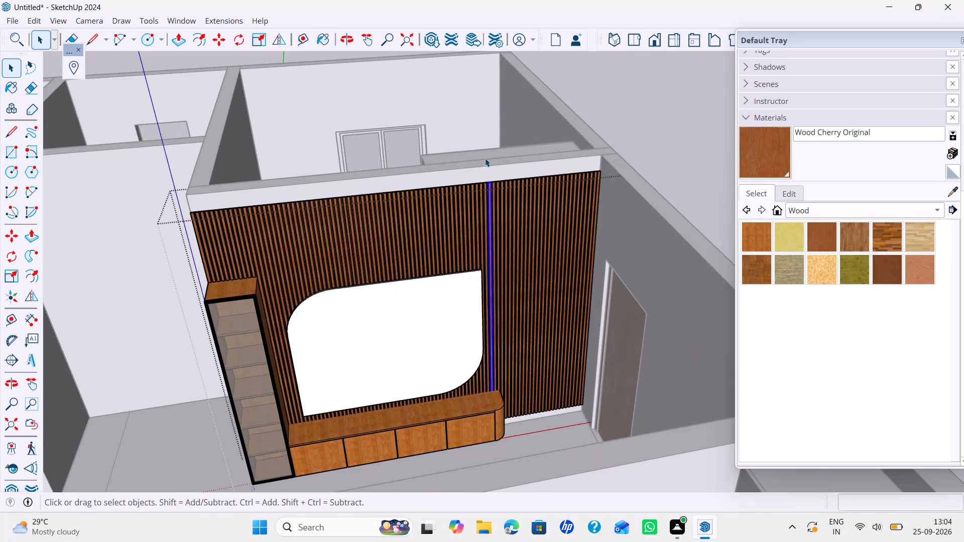
{"action": "left_click", "coordinate": [560, 131]}
Examine the painted TV wall and the surrounding rooms from several angles.
{"action": "scroll", "coordinate": [558, 133], "scroll_direction": "up", "scroll_amount": 1}
{"action": "scroll", "coordinate": [494, 197], "scroll_direction": "down", "scroll_amount": 3}
{"action": "middle_click_drag", "start_coordinate": [481, 219], "coordinate": [470, 177]}
{"action": "middle_click_drag", "start_coordinate": [425, 243], "coordinate": [424, 241]}
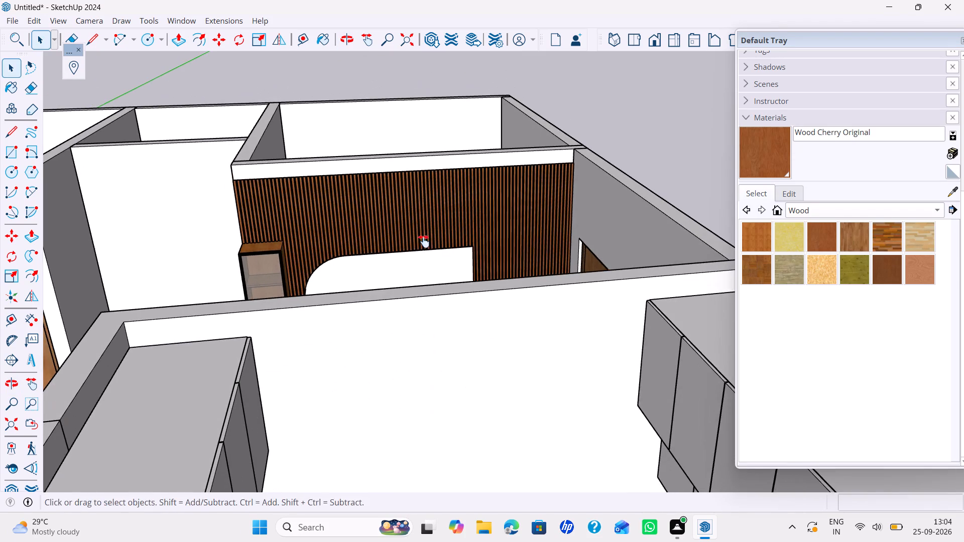
{"action": "middle_click_drag", "start_coordinate": [424, 241], "coordinate": [453, 200]}
{"action": "middle_click_drag", "start_coordinate": [448, 218], "coordinate": [510, 305]}
{"action": "scroll", "coordinate": [427, 288], "scroll_direction": "down", "scroll_amount": 2}
{"action": "middle_click_drag", "start_coordinate": [428, 297], "coordinate": [434, 301], "text": "shift"}
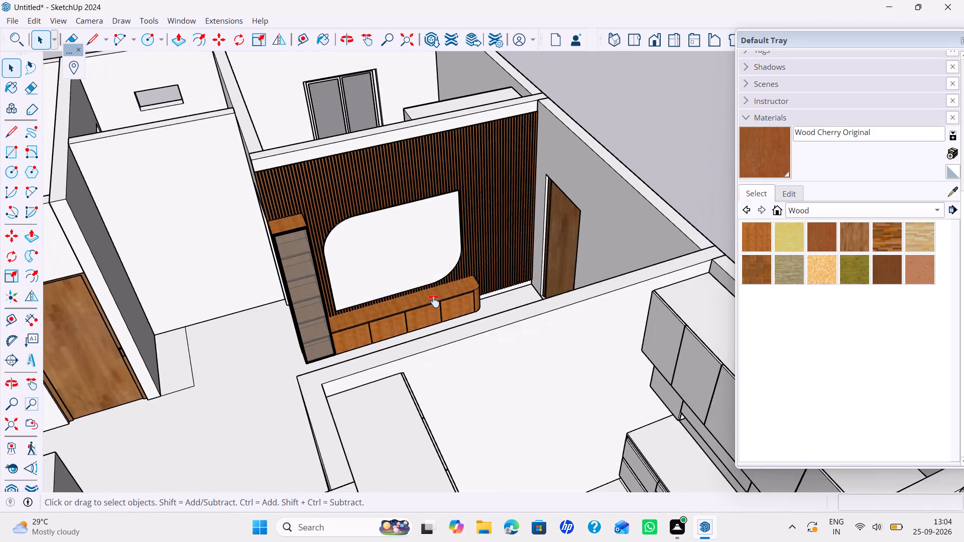
Examine the slatted TV wall, display cabinet and adjoining rooms from several angles, out to the whole house.
{"action": "middle_click_drag", "start_coordinate": [434, 301], "coordinate": [440, 304], "text": "shift"}
{"action": "middle_click_drag", "start_coordinate": [440, 300], "coordinate": [462, 287]}
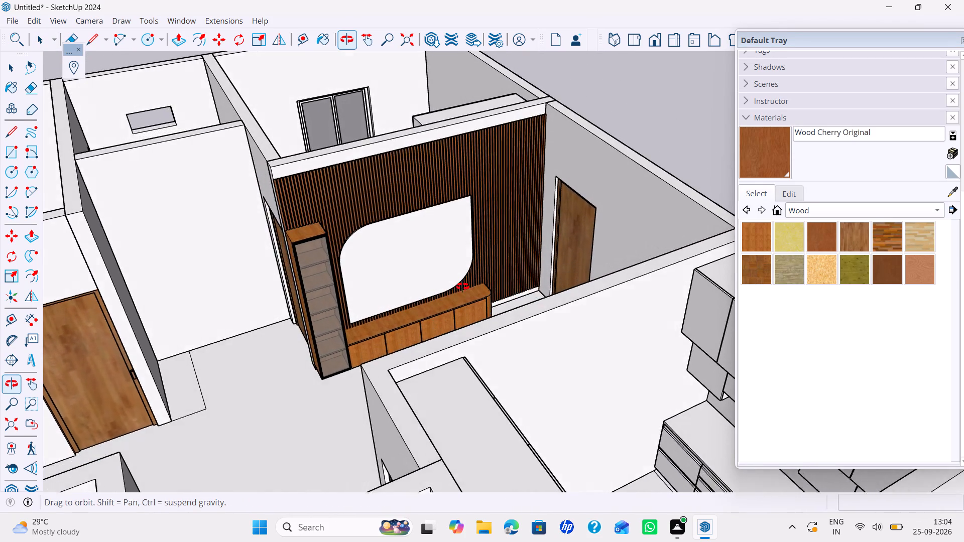
{"action": "middle_click_drag", "start_coordinate": [462, 287], "coordinate": [456, 290]}
{"action": "middle_click_drag", "start_coordinate": [431, 286], "coordinate": [451, 301]}
{"action": "middle_click_drag", "start_coordinate": [450, 300], "coordinate": [438, 300]}
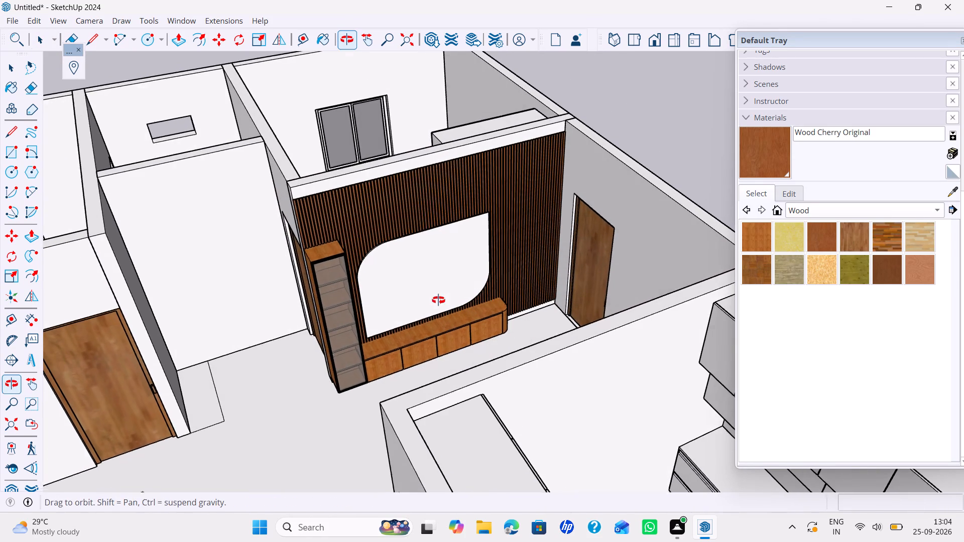
{"action": "middle_click_drag", "start_coordinate": [438, 300], "coordinate": [433, 300]}
{"action": "scroll", "coordinate": [433, 300], "scroll_direction": "up", "scroll_amount": 1}
{"action": "middle_click_drag", "start_coordinate": [418, 282], "coordinate": [443, 291], "text": "shift"}
{"action": "middle_click_drag", "start_coordinate": [434, 291], "coordinate": [344, 291]}
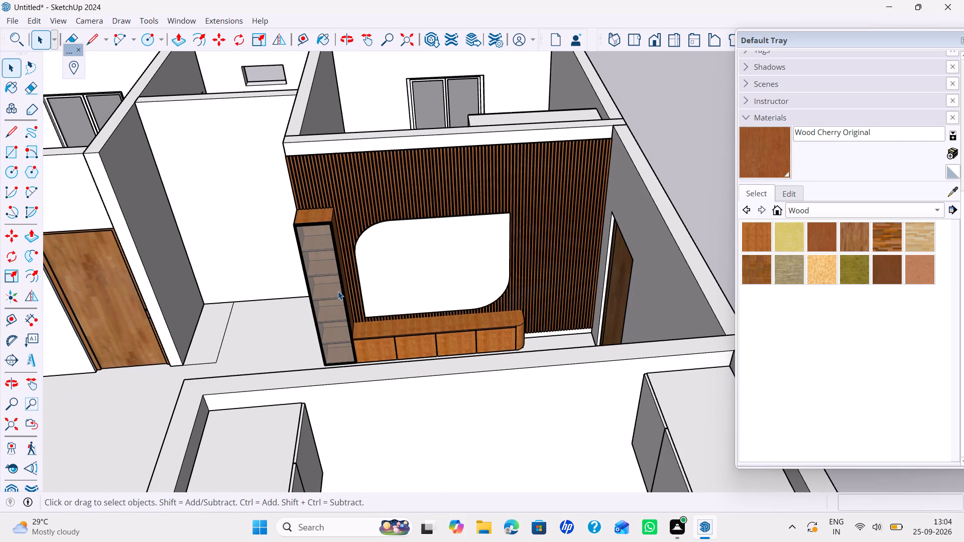
{"action": "scroll", "coordinate": [341, 298], "scroll_direction": "down", "scroll_amount": 3}
{"action": "middle_click_drag", "start_coordinate": [343, 320], "coordinate": [351, 347], "text": "ctrl"}
{"action": "middle_click_drag", "start_coordinate": [347, 334], "coordinate": [370, 370]}
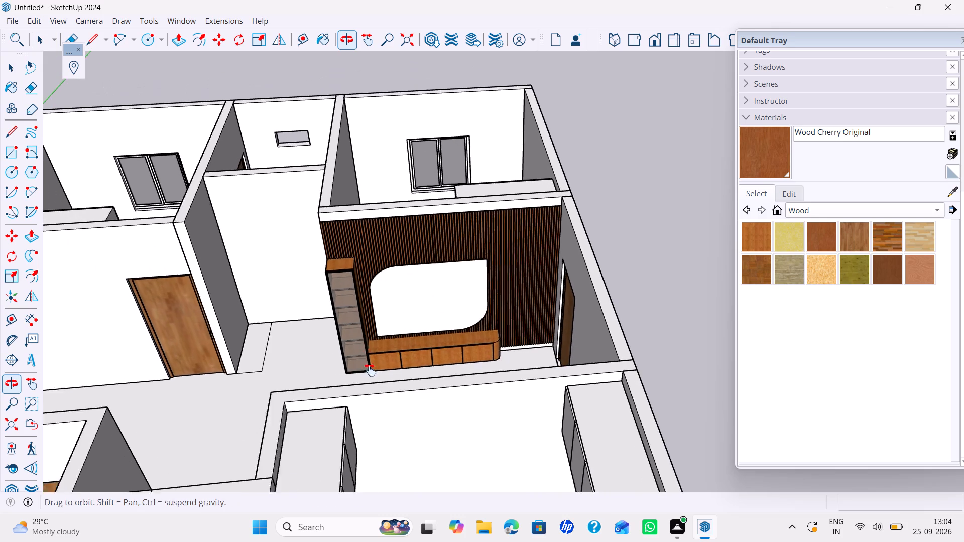
{"action": "middle_click_drag", "start_coordinate": [370, 370], "coordinate": [370, 372]}
{"action": "middle_click_drag", "start_coordinate": [353, 341], "coordinate": [413, 370]}
{"action": "scroll", "coordinate": [347, 320], "scroll_direction": "up", "scroll_amount": 1, "text": "shift"}
{"action": "middle_click_drag", "start_coordinate": [410, 368], "coordinate": [403, 345]}
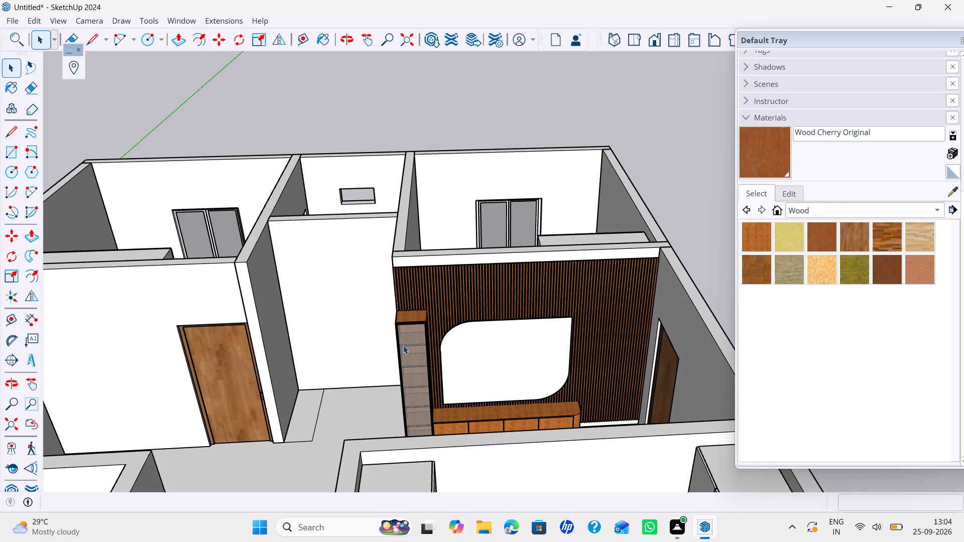
{"action": "scroll", "coordinate": [423, 348], "scroll_direction": "down", "scroll_amount": 3}
{"action": "middle_click_drag", "start_coordinate": [423, 348], "coordinate": [409, 366], "text": "shift"}
{"action": "middle_click_drag", "start_coordinate": [411, 366], "coordinate": [440, 299]}
{"action": "middle_click", "coordinate": [448, 333]}
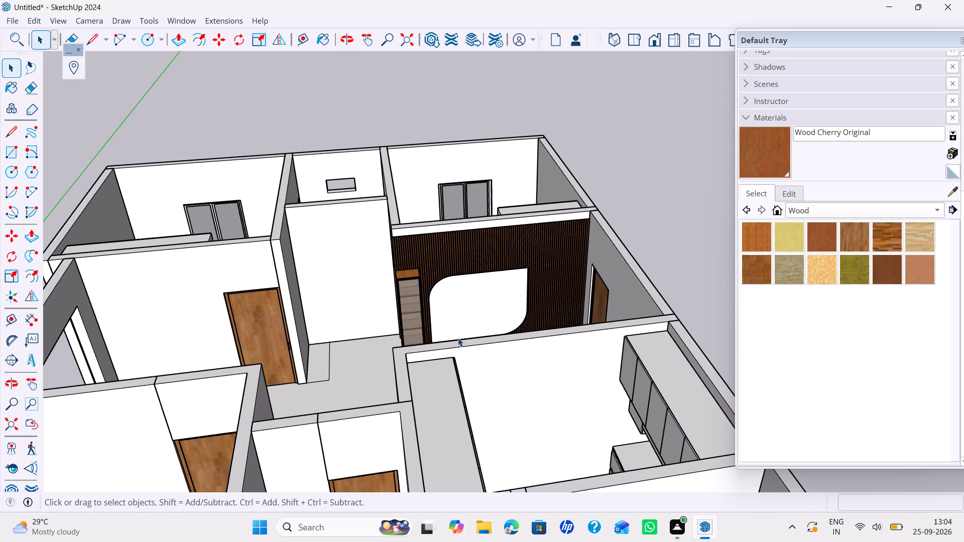
{"action": "left_click", "coordinate": [634, 159]}
{"action": "scroll", "coordinate": [553, 262], "scroll_direction": "down", "scroll_amount": 1}
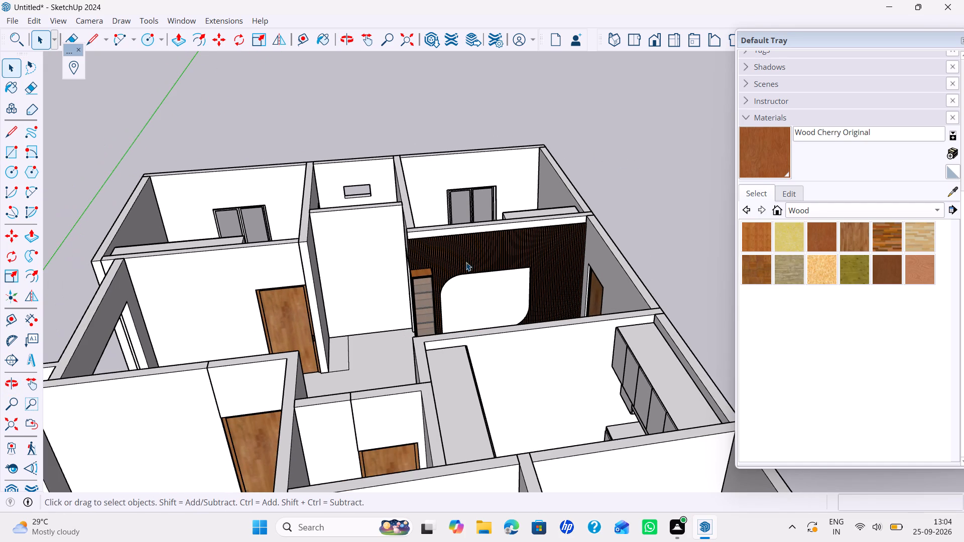
{"action": "scroll", "coordinate": [427, 276], "scroll_direction": "up", "scroll_amount": 5}
{"action": "middle_click", "coordinate": [427, 276]}
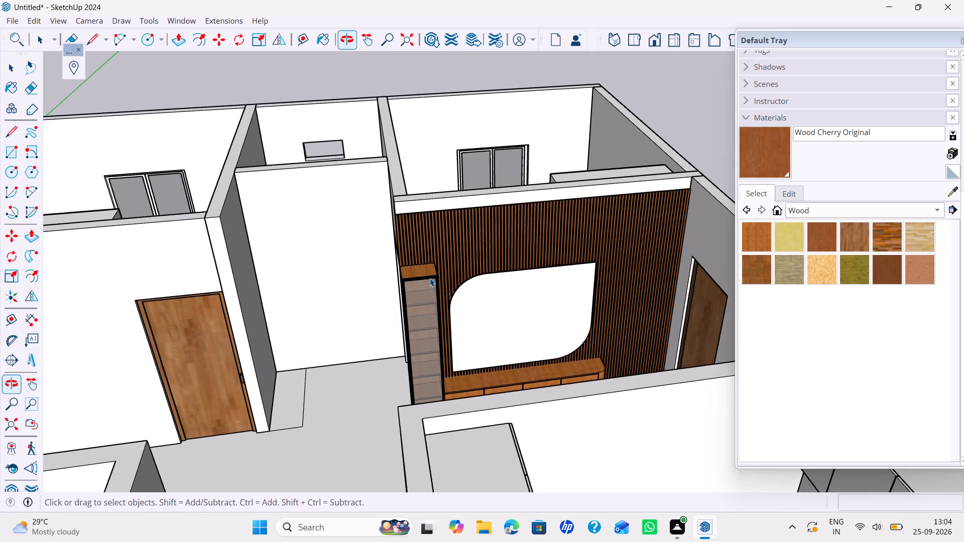
{"action": "middle_click_drag", "start_coordinate": [430, 278], "coordinate": [402, 258]}
{"action": "middle_click_drag", "start_coordinate": [429, 268], "coordinate": [423, 273]}
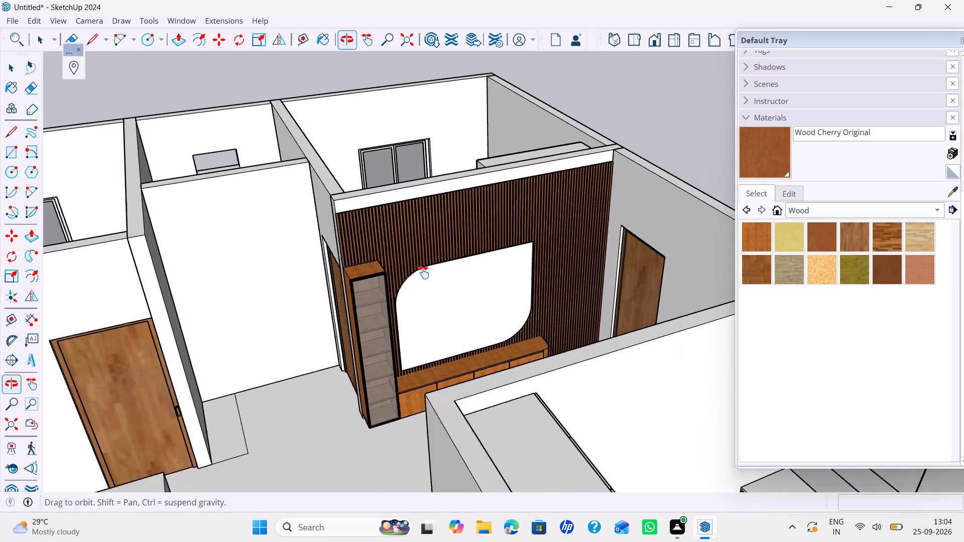
{"action": "middle_click_drag", "start_coordinate": [423, 273], "coordinate": [413, 273]}
{"action": "middle_click", "coordinate": [413, 273]}
{"action": "scroll", "coordinate": [413, 273], "scroll_direction": "down", "scroll_amount": 4}
{"action": "middle_click", "coordinate": [413, 273], "text": "shift"}
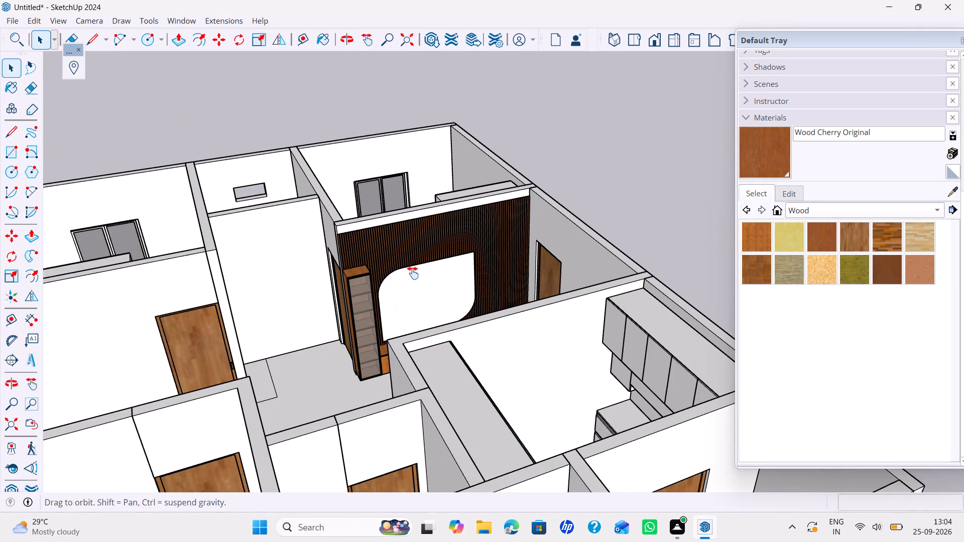
{"action": "middle_click_drag", "start_coordinate": [411, 235], "coordinate": [454, 286]}
{"action": "middle_click_drag", "start_coordinate": [454, 297], "coordinate": [462, 287]}
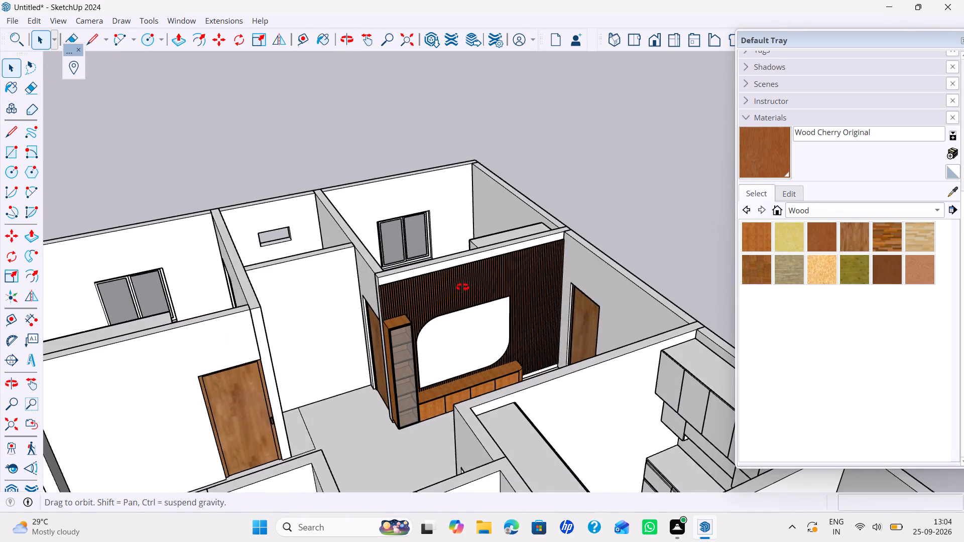
{"action": "middle_click_drag", "start_coordinate": [462, 287], "coordinate": [500, 230]}
{"action": "middle_click_drag", "start_coordinate": [464, 317], "coordinate": [526, 295]}
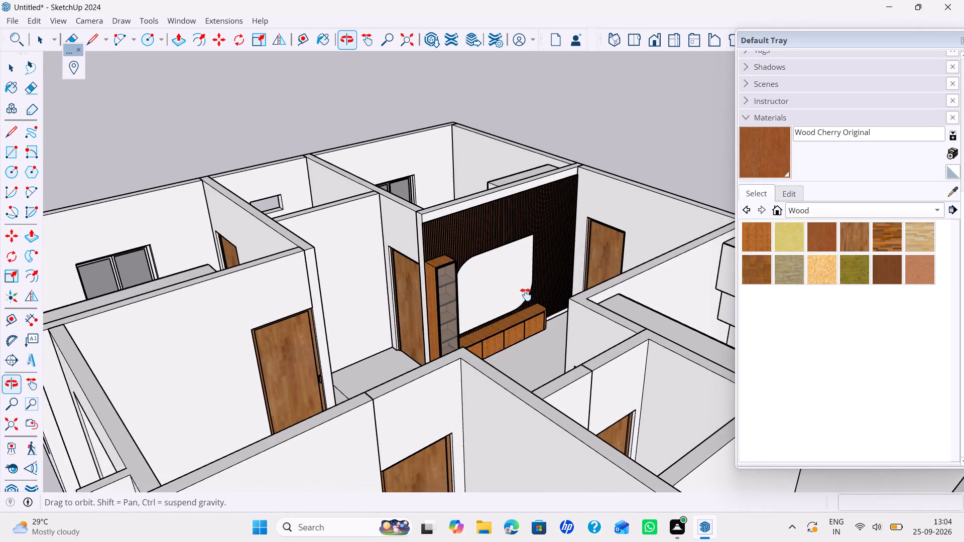
{"action": "middle_click_drag", "start_coordinate": [526, 295], "coordinate": [527, 294]}
{"action": "scroll", "coordinate": [527, 294], "scroll_direction": "up", "scroll_amount": 3}
{"action": "scroll", "coordinate": [527, 295], "scroll_direction": "down", "scroll_amount": 4}
{"action": "middle_click_drag", "start_coordinate": [527, 295], "coordinate": [355, 277]}
{"action": "middle_click_drag", "start_coordinate": [486, 249], "coordinate": [483, 298]}
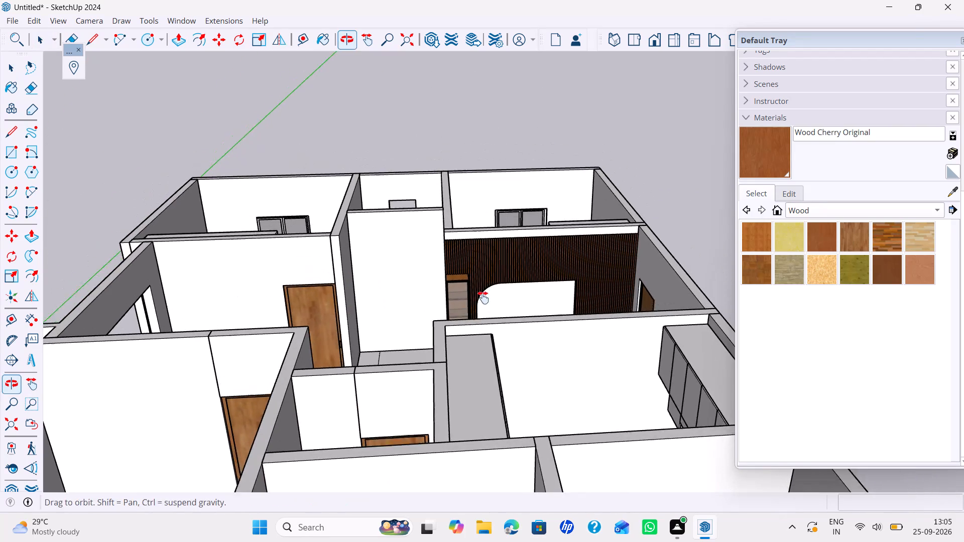
{"action": "middle_click_drag", "start_coordinate": [483, 298], "coordinate": [485, 298]}
{"action": "middle_click_drag", "start_coordinate": [518, 273], "coordinate": [505, 345]}
{"action": "left_click", "coordinate": [669, 202]}
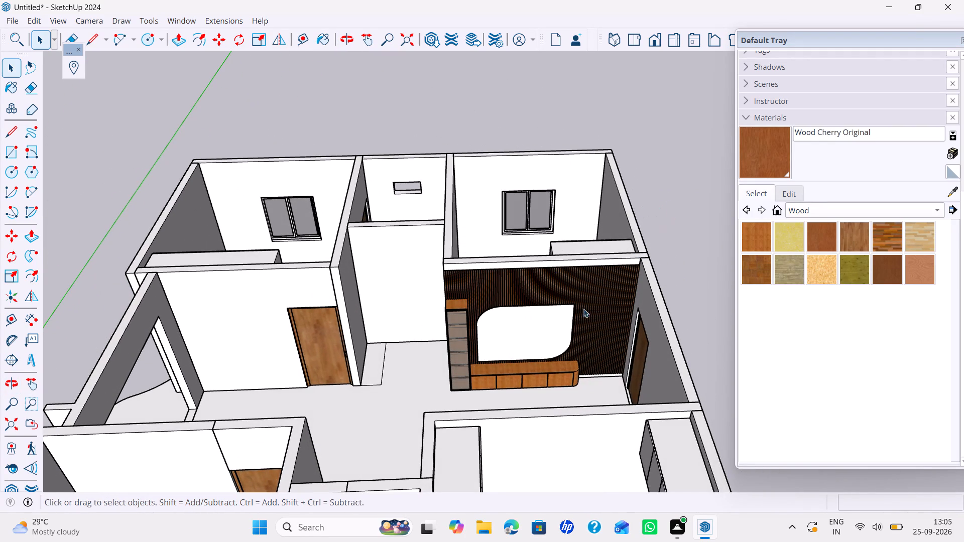
{"action": "scroll", "coordinate": [540, 353], "scroll_direction": "up", "scroll_amount": 6}
{"action": "middle_click_drag", "start_coordinate": [540, 353], "coordinate": [626, 288]}
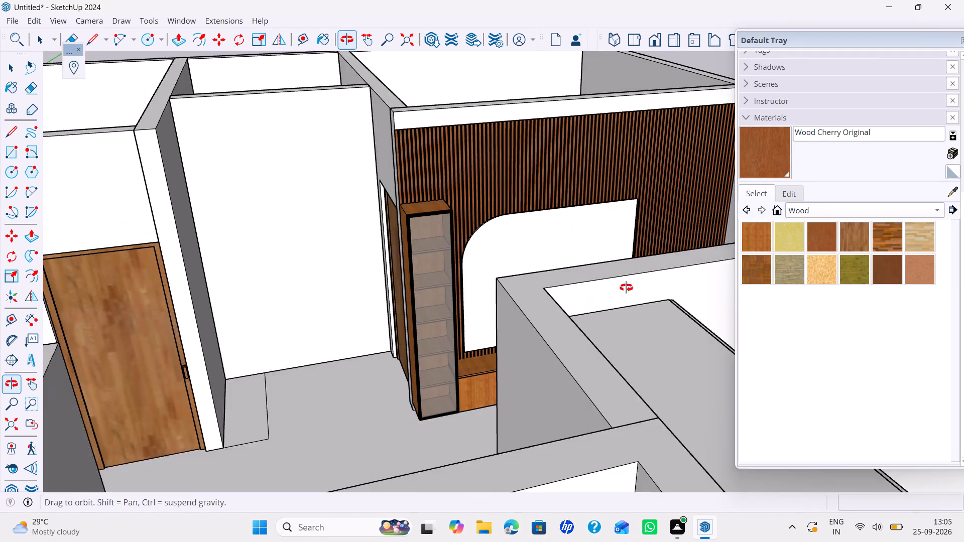
{"action": "middle_click_drag", "start_coordinate": [626, 288], "coordinate": [627, 375]}
{"action": "scroll", "coordinate": [627, 375], "scroll_direction": "down", "scroll_amount": 7}
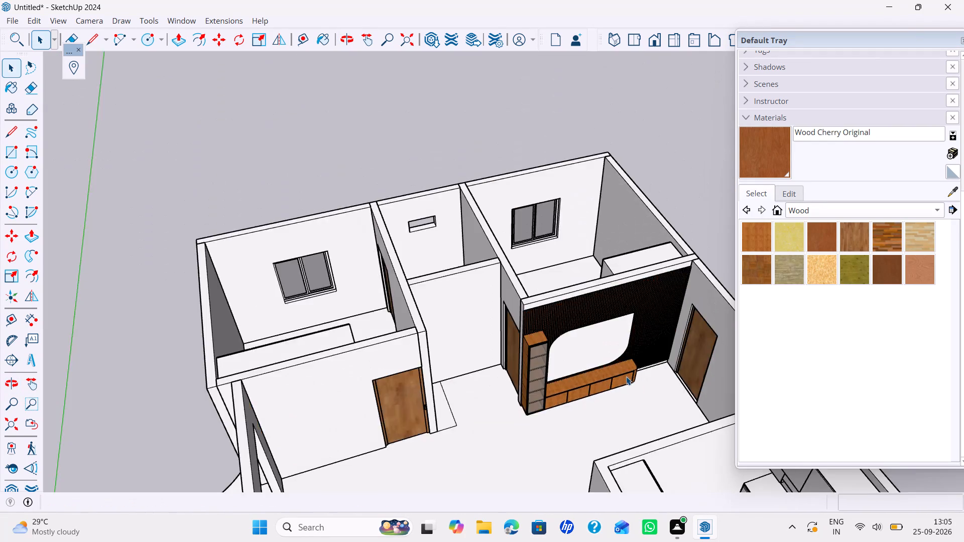
{"action": "scroll", "coordinate": [626, 376], "scroll_direction": "down", "scroll_amount": 8}
{"action": "middle_click_drag", "start_coordinate": [620, 378], "coordinate": [579, 308], "text": "shift"}
{"action": "middle_click_drag", "start_coordinate": [593, 370], "coordinate": [518, 305]}
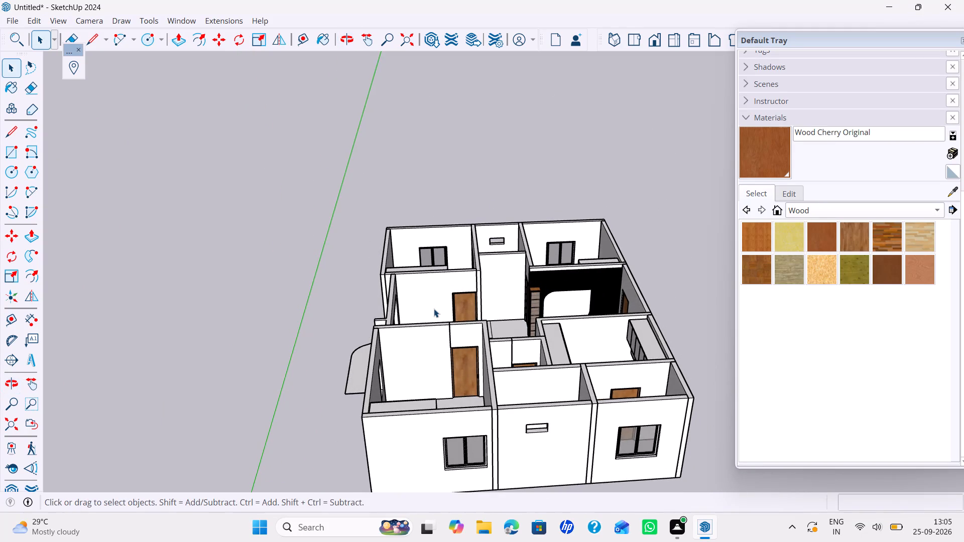
Create a new empty group for the frame of the small high opening in the outer wall between the two large windows.
{"action": "middle_click_drag", "start_coordinate": [435, 310], "coordinate": [450, 246]}
{"action": "scroll", "coordinate": [503, 372], "scroll_direction": "up", "scroll_amount": 6}
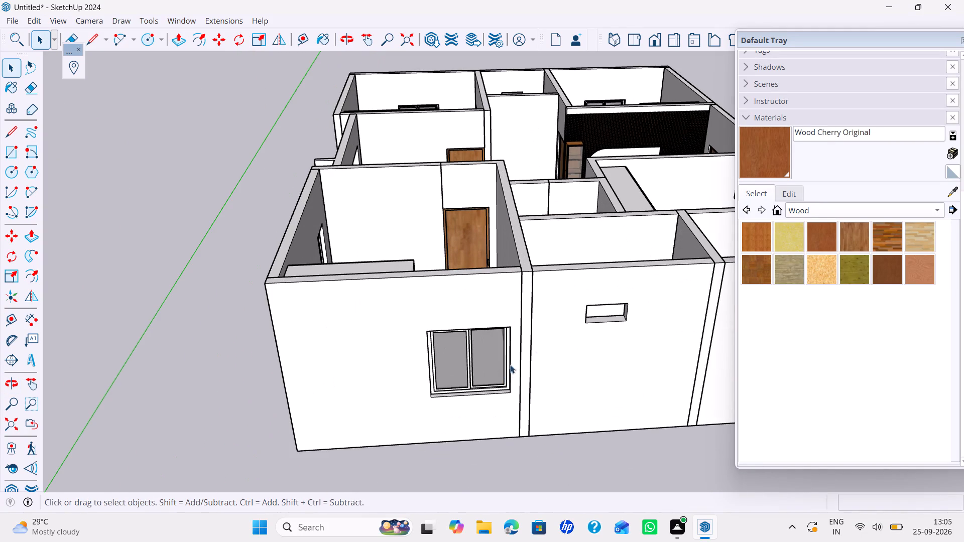
{"action": "middle_click_drag", "start_coordinate": [625, 308], "coordinate": [561, 323]}
{"action": "middle_click_drag", "start_coordinate": [552, 347], "coordinate": [541, 310]}
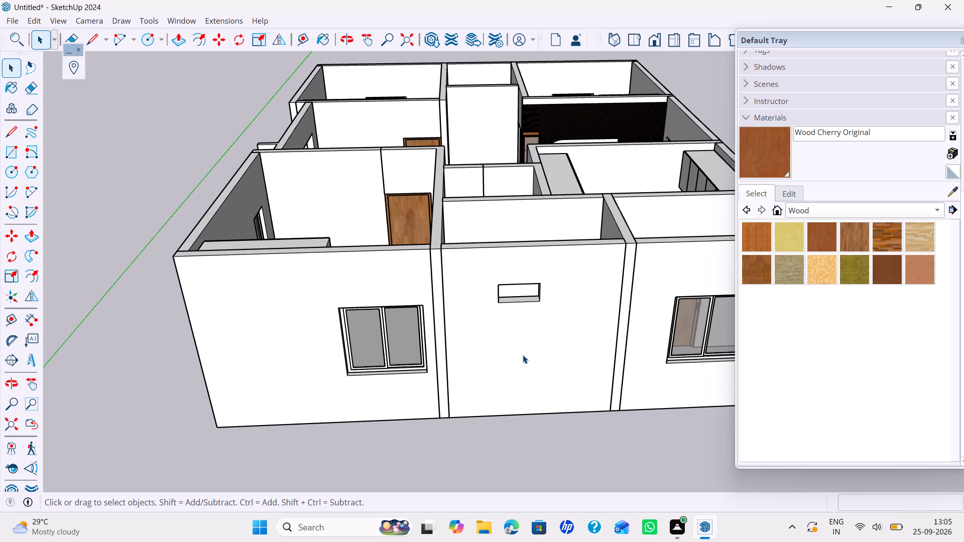
{"action": "right_click", "coordinate": [491, 459]}
{"action": "left_click", "coordinate": [526, 498]}
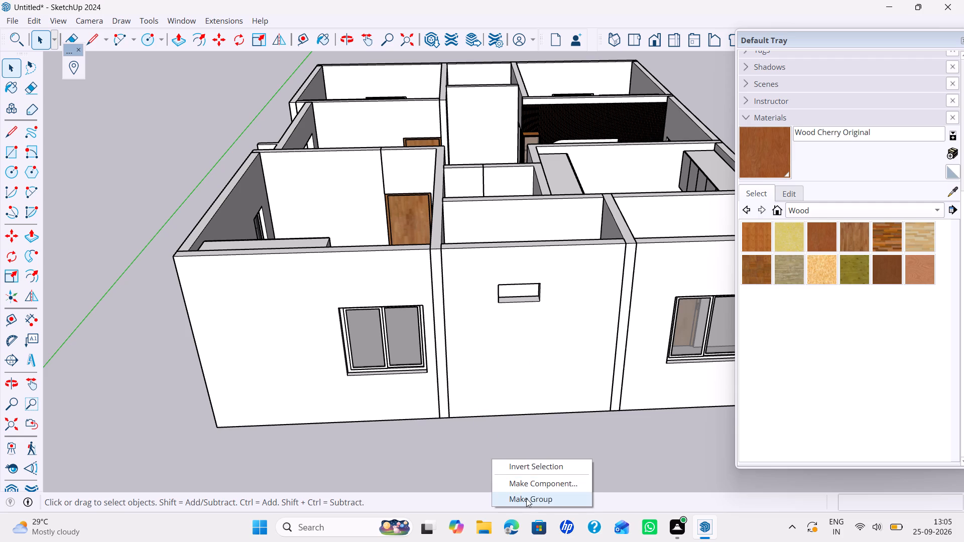
Draw a 2' by 1' rectangle filling the small high opening at the middle of the wall's thickness.
{"action": "key", "text": "r"}
{"action": "scroll", "coordinate": [509, 308], "scroll_direction": "up", "scroll_amount": 17}
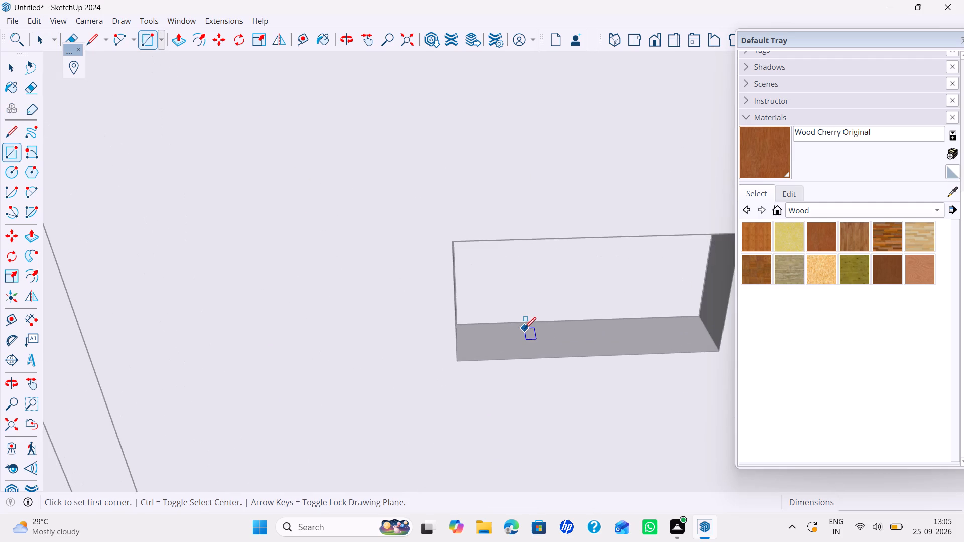
{"action": "middle_click_drag", "start_coordinate": [525, 328], "coordinate": [490, 362]}
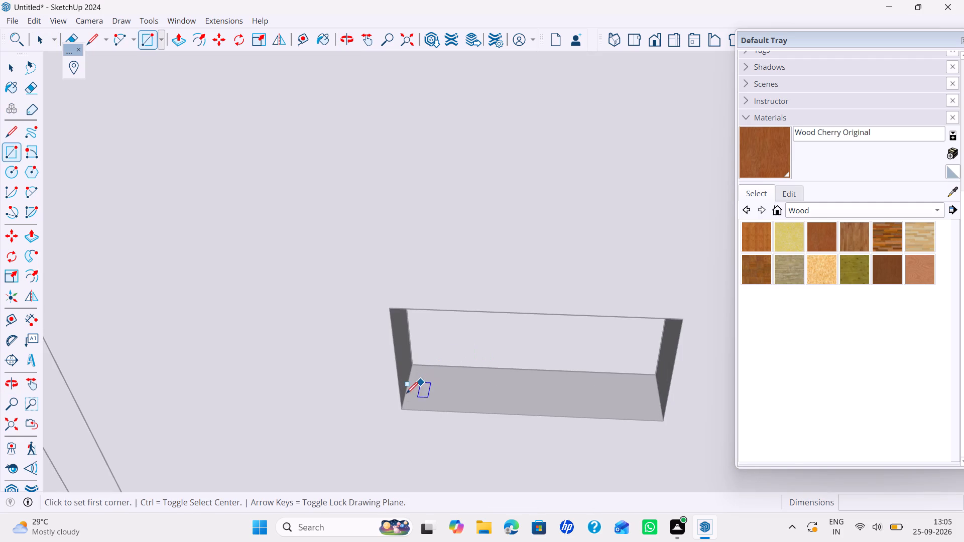
{"action": "left_click", "coordinate": [404, 387]}
{"action": "scroll", "coordinate": [470, 359], "scroll_direction": "down", "scroll_amount": 6}
{"action": "middle_click_drag", "start_coordinate": [476, 358], "coordinate": [469, 385], "text": "shift"}
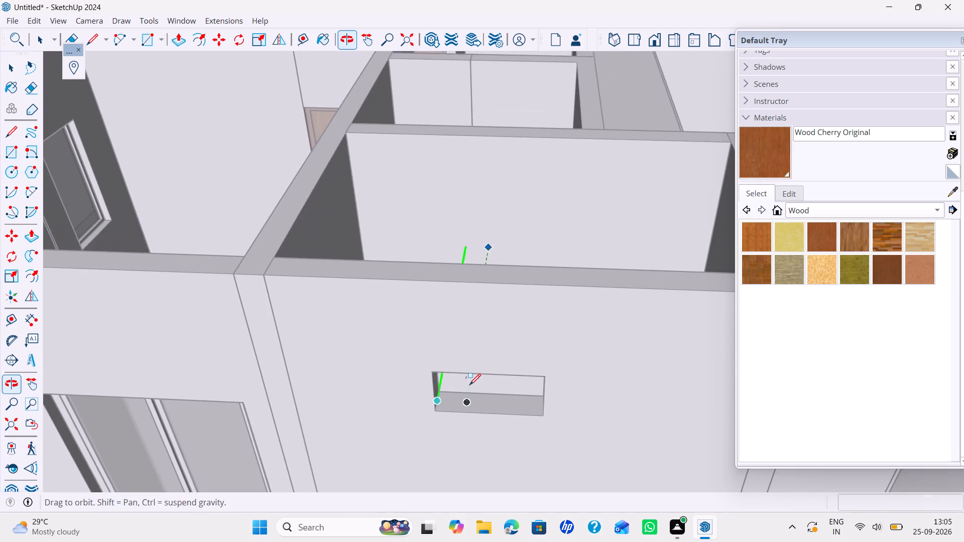
{"action": "middle_click_drag", "start_coordinate": [469, 385], "coordinate": [472, 344]}
{"action": "middle_click_drag", "start_coordinate": [478, 347], "coordinate": [485, 331]}
{"action": "middle_click_drag", "start_coordinate": [485, 331], "coordinate": [465, 341]}
{"action": "scroll", "coordinate": [590, 218], "scroll_direction": "up", "scroll_amount": 5}
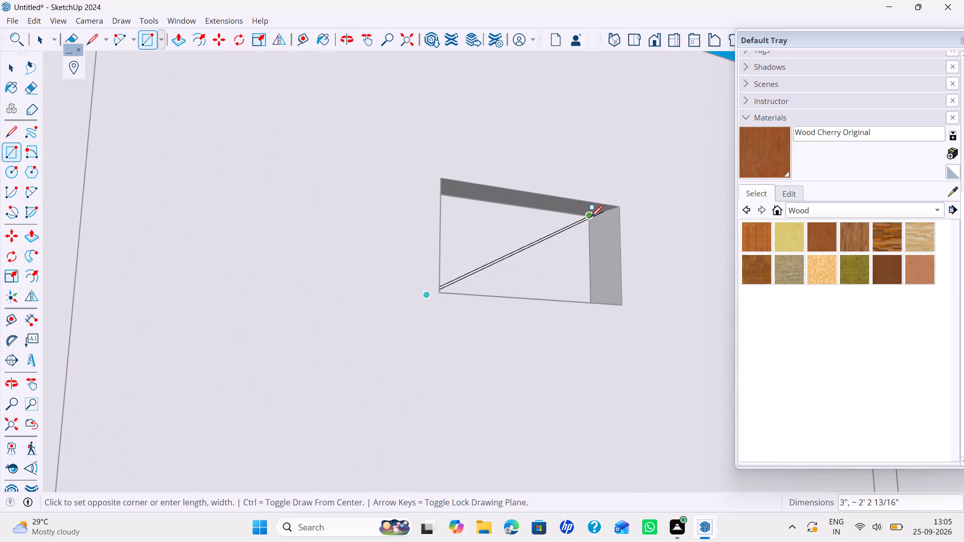
{"action": "scroll", "coordinate": [591, 217], "scroll_direction": "up", "scroll_amount": 6}
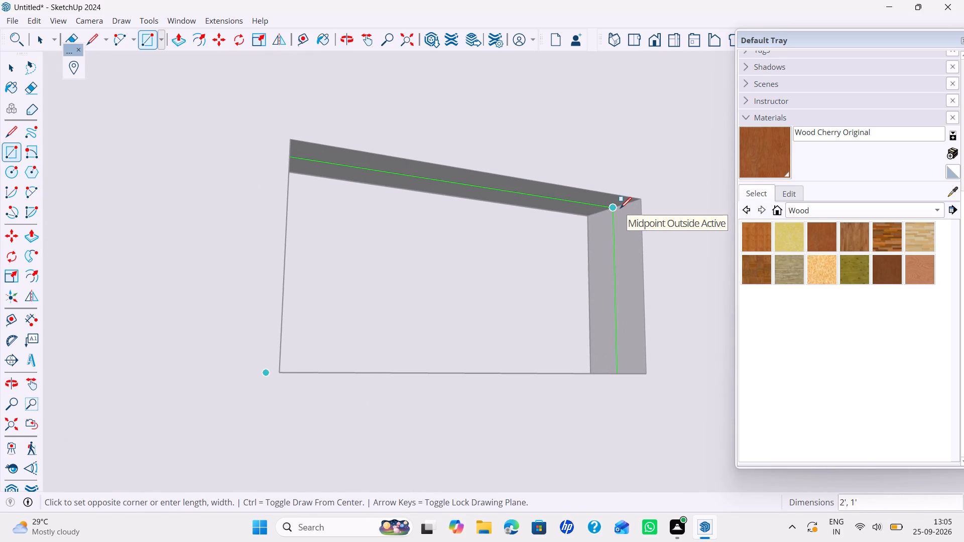
{"action": "left_click", "coordinate": [618, 207]}
{"action": "key", "text": "b"}
{"action": "key", "text": "space"}
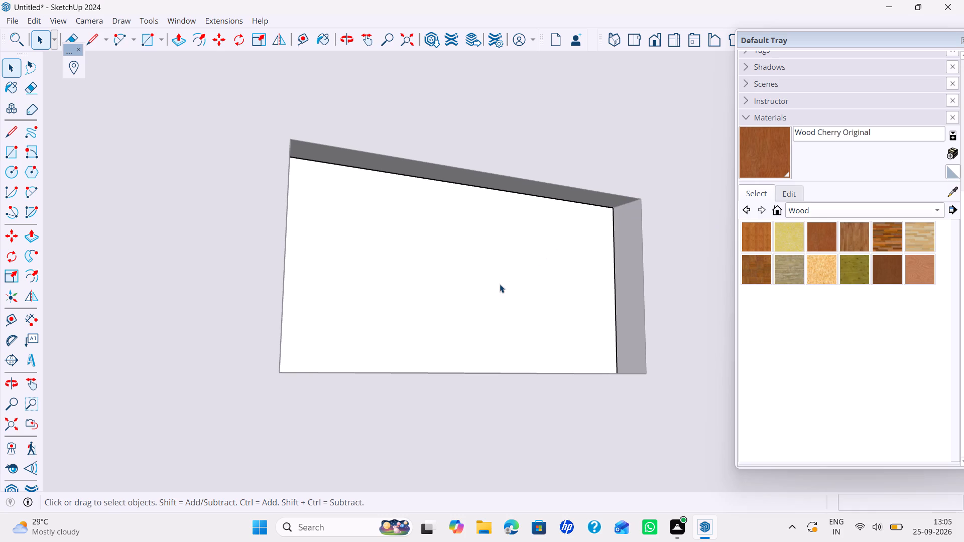
Offset the rectangle's outline 36 mm inward and delete the inner face, leaving a frame outline.
{"action": "key", "text": "f"}
{"action": "left_click", "coordinate": [458, 321]}
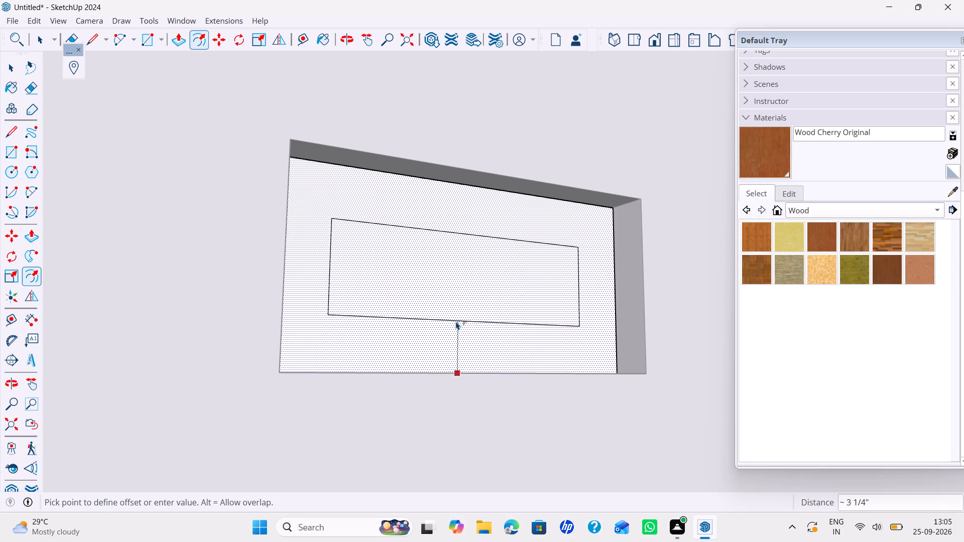
{"action": "type", "text": "36"}
{"action": "type", "text": "MM"}
{"action": "key", "text": "Return"}
{"action": "key", "text": "space"}
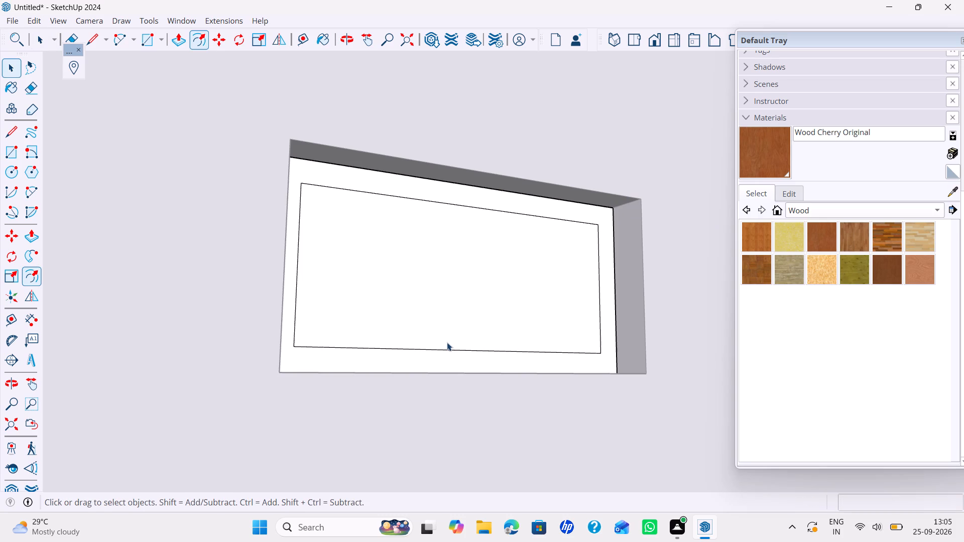
{"action": "left_click", "coordinate": [444, 346]}
{"action": "key", "text": "Delete"}
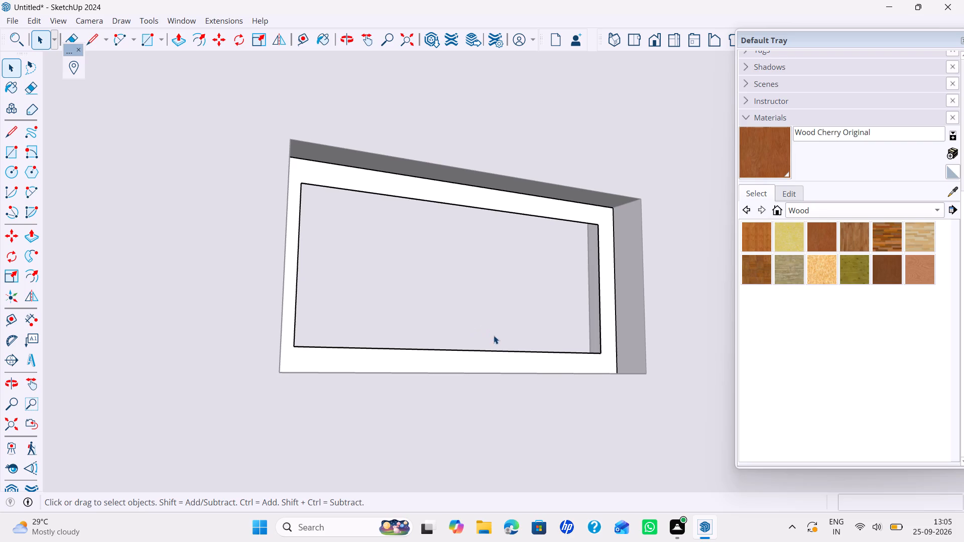
Extrude the frame face 50 mm outward with Push/Pull.
{"action": "key", "text": "p"}
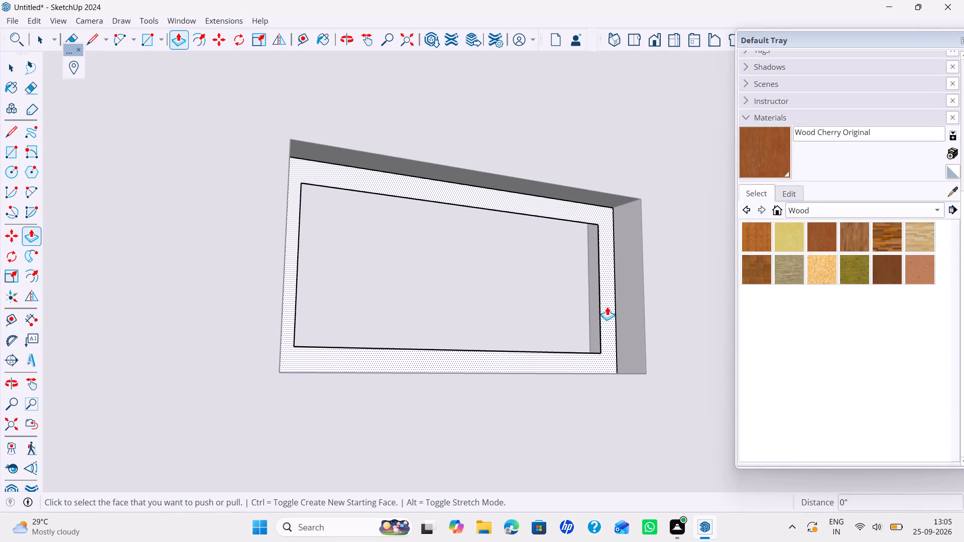
{"action": "left_click", "coordinate": [608, 307]}
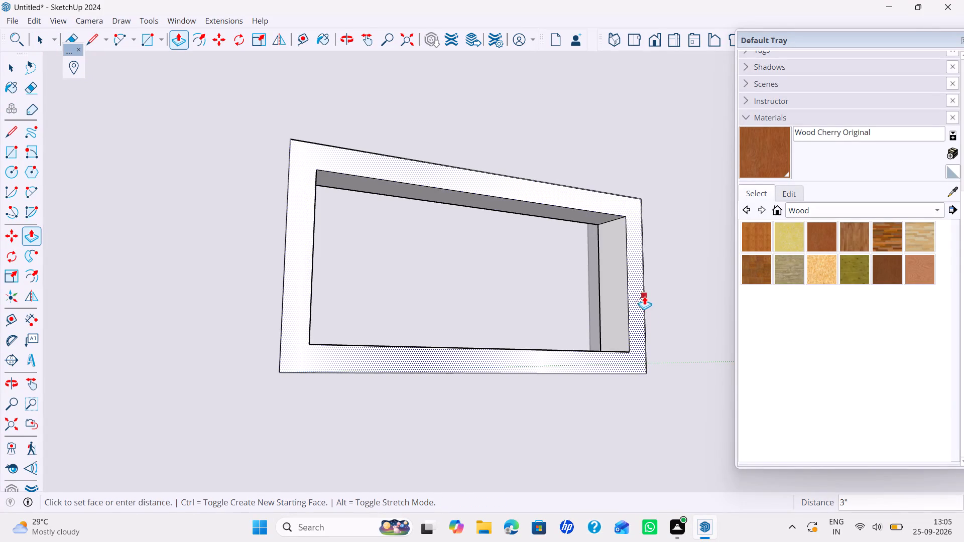
{"action": "key", "text": "Escape"}
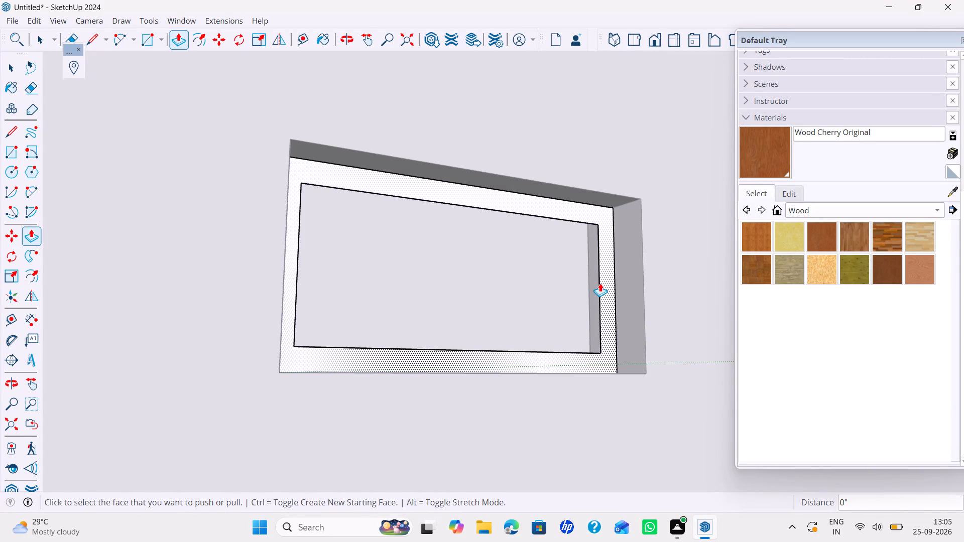
{"action": "left_click", "coordinate": [600, 283]}
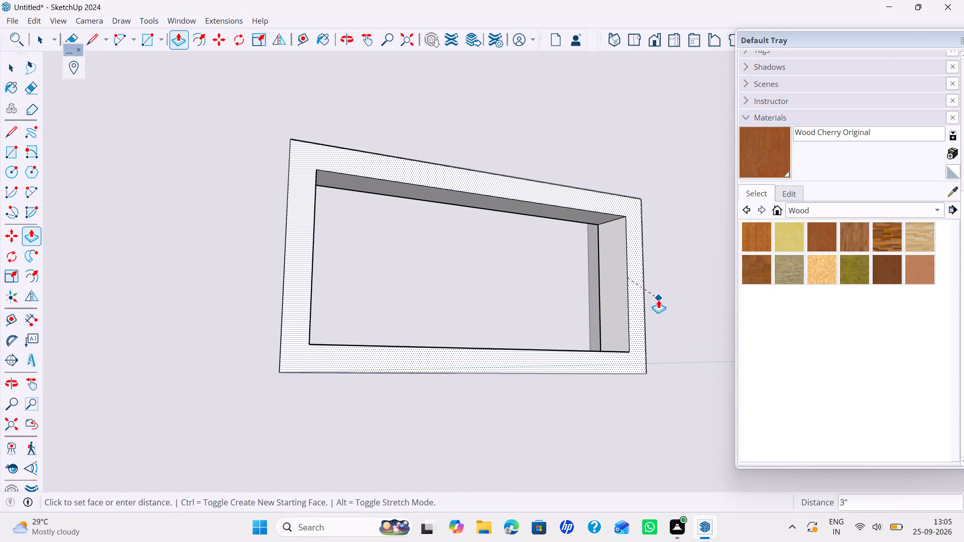
{"action": "key", "text": "5"}
{"action": "type", "text": "0MM"}
{"action": "key", "text": "Return"}
{"action": "key", "text": "space"}
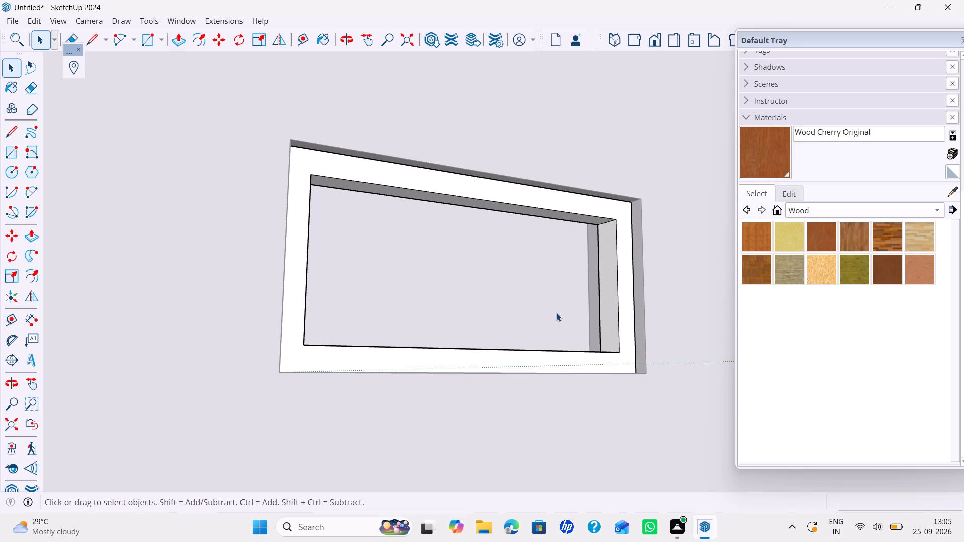
Create a new empty group inside the small window frame's group.
{"action": "right_click", "coordinate": [556, 313]}
{"action": "left_click", "coordinate": [589, 353]}
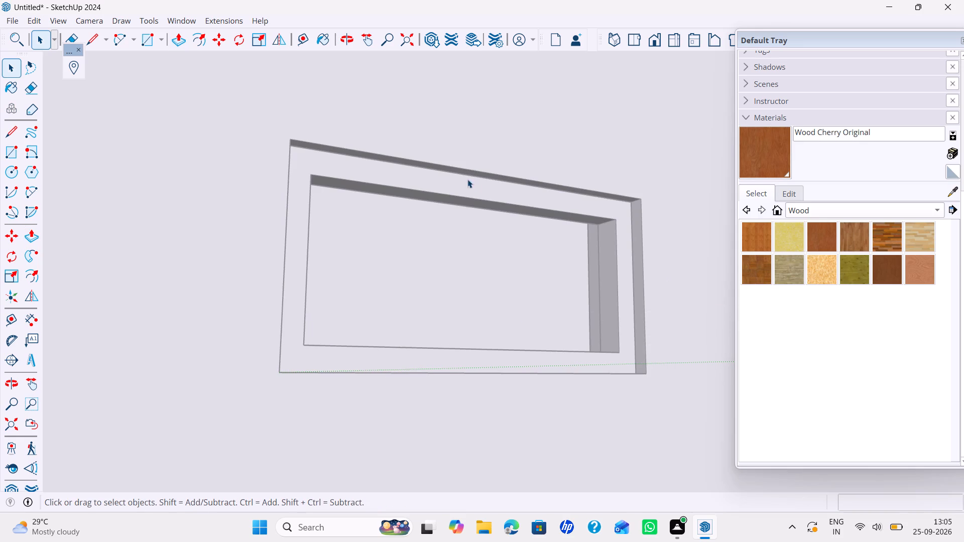
Draw a rectangle filling the small window frame's inner opening, between the midpoints of the frame's depth edges at opposite corners.
{"action": "key", "text": "r"}
{"action": "scroll", "coordinate": [623, 324], "scroll_direction": "up", "scroll_amount": 3}
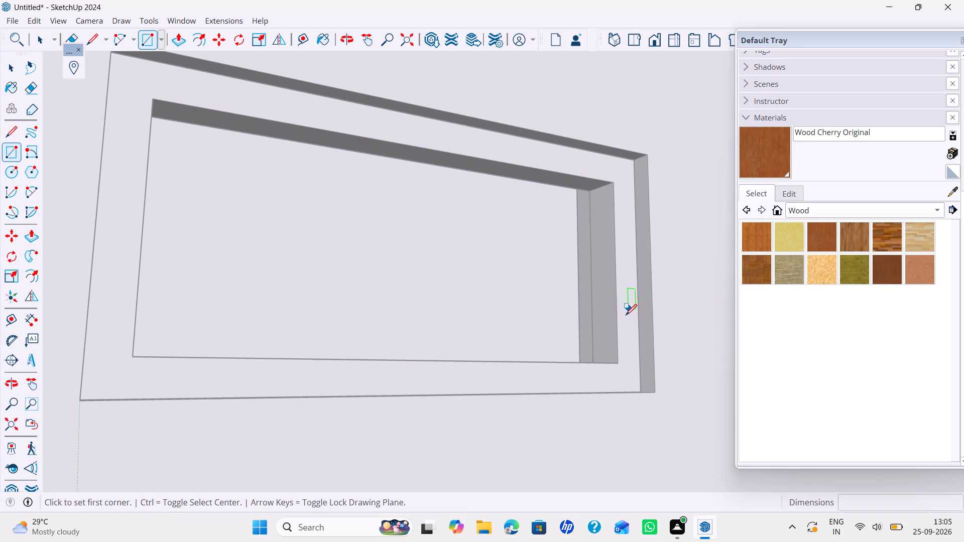
{"action": "middle_click_drag", "start_coordinate": [625, 317], "coordinate": [610, 416]}
{"action": "scroll", "coordinate": [595, 346], "scroll_direction": "up", "scroll_amount": 4}
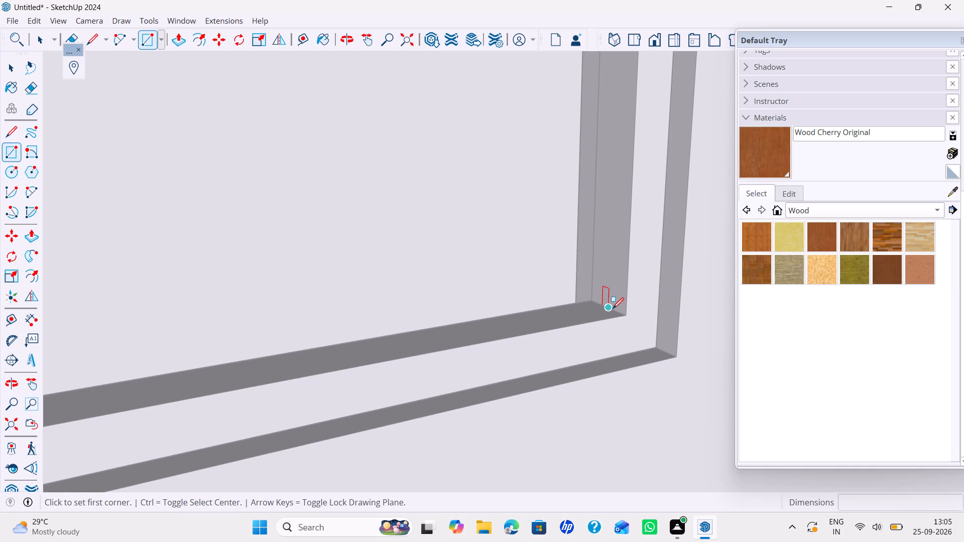
{"action": "left_click", "coordinate": [612, 309]}
{"action": "scroll", "coordinate": [559, 301], "scroll_direction": "down", "scroll_amount": 12}
{"action": "middle_click_drag", "start_coordinate": [508, 297], "coordinate": [615, 299], "text": "shift"}
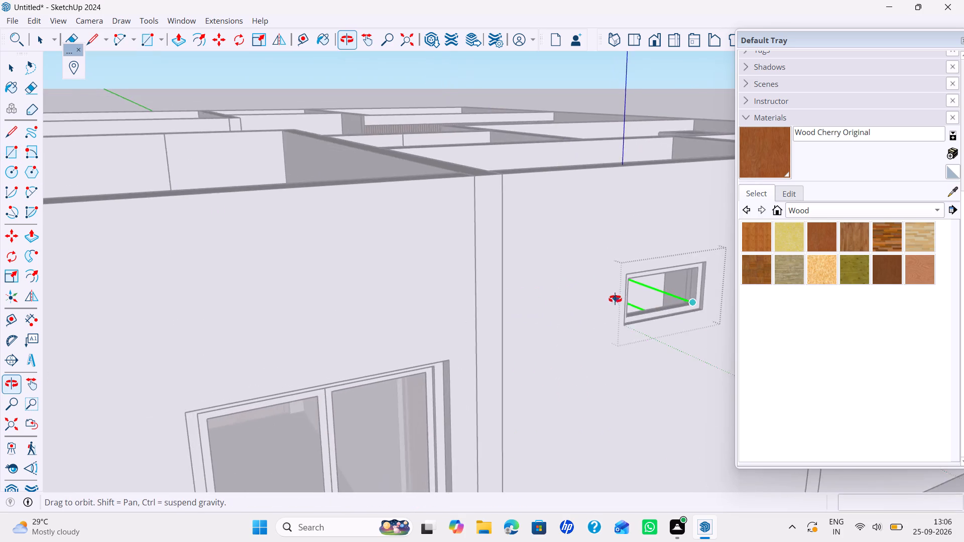
{"action": "middle_click_drag", "start_coordinate": [615, 299], "coordinate": [403, 287], "text": "shift"}
{"action": "middle_click_drag", "start_coordinate": [402, 280], "coordinate": [624, 329]}
{"action": "middle_click_drag", "start_coordinate": [587, 324], "coordinate": [505, 298]}
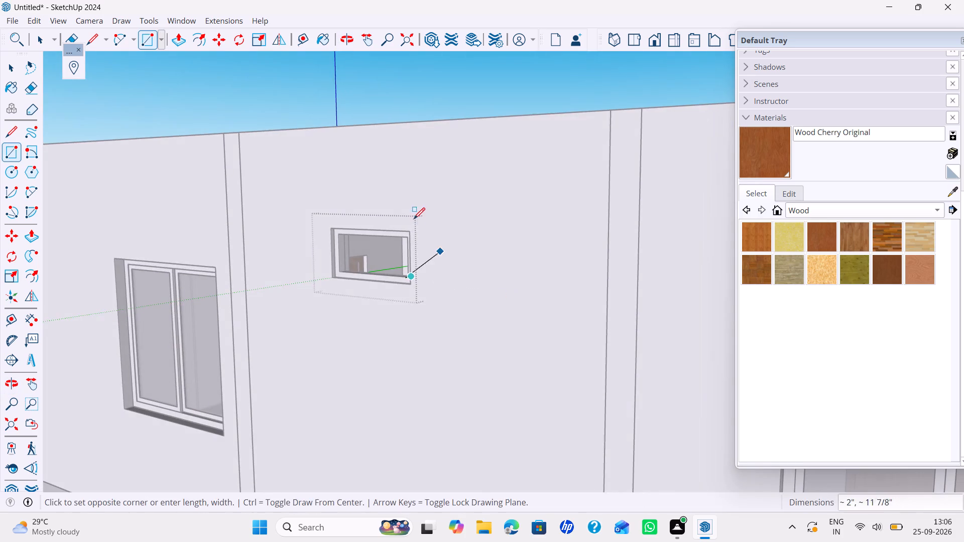
{"action": "middle_click_drag", "start_coordinate": [414, 219], "coordinate": [586, 288]}
{"action": "middle_click_drag", "start_coordinate": [547, 316], "coordinate": [537, 311]}
{"action": "scroll", "coordinate": [526, 317], "scroll_direction": "up", "scroll_amount": 4}
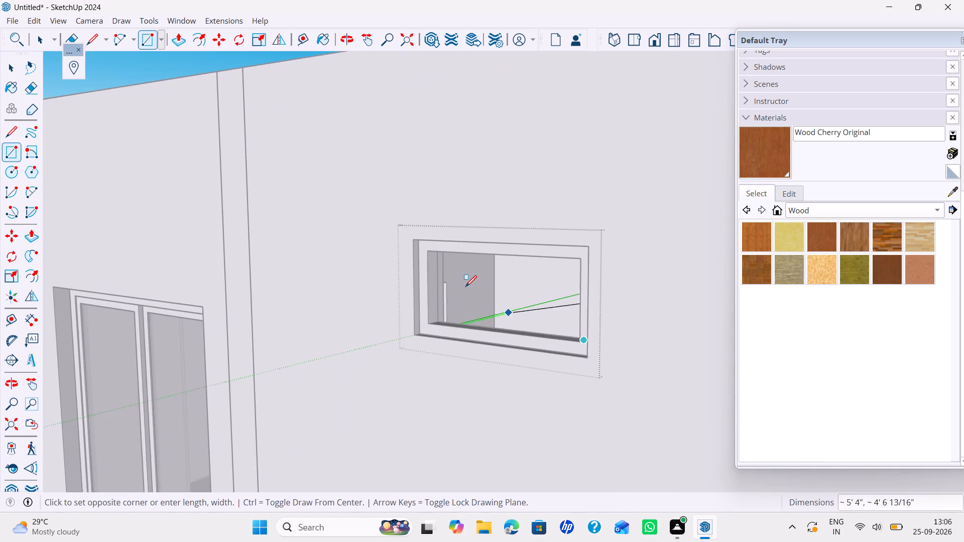
{"action": "scroll", "coordinate": [461, 278], "scroll_direction": "up", "scroll_amount": 5}
{"action": "middle_click_drag", "start_coordinate": [459, 277], "coordinate": [586, 295], "text": "shift"}
{"action": "middle_click_drag", "start_coordinate": [574, 296], "coordinate": [556, 260]}
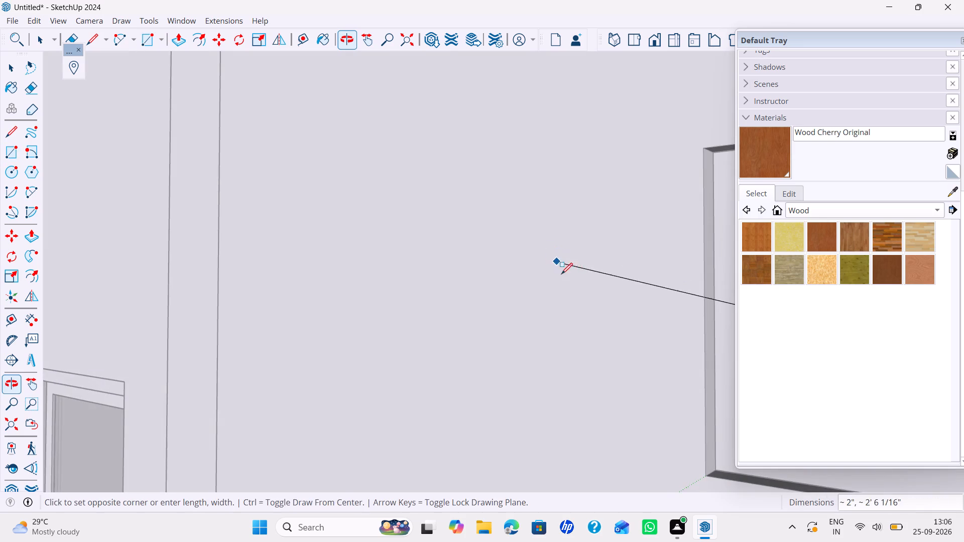
{"action": "scroll", "coordinate": [579, 277], "scroll_direction": "down", "scroll_amount": 5}
{"action": "middle_click_drag", "start_coordinate": [590, 287], "coordinate": [514, 305]}
{"action": "scroll", "coordinate": [627, 299], "scroll_direction": "up", "scroll_amount": 5}
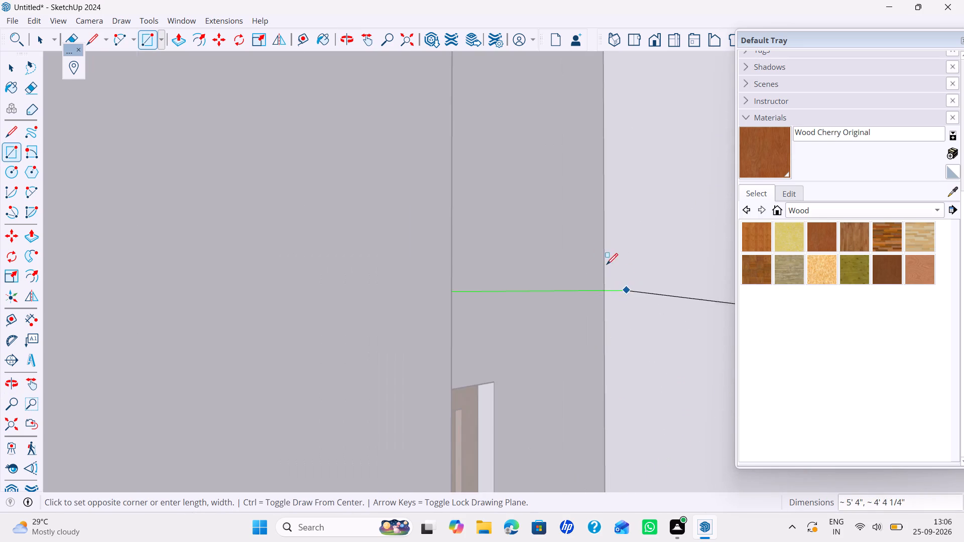
{"action": "scroll", "coordinate": [589, 248], "scroll_direction": "down", "scroll_amount": 4}
{"action": "middle_click_drag", "start_coordinate": [588, 257], "coordinate": [587, 301], "text": "shift"}
{"action": "middle_click_drag", "start_coordinate": [586, 299], "coordinate": [581, 260]}
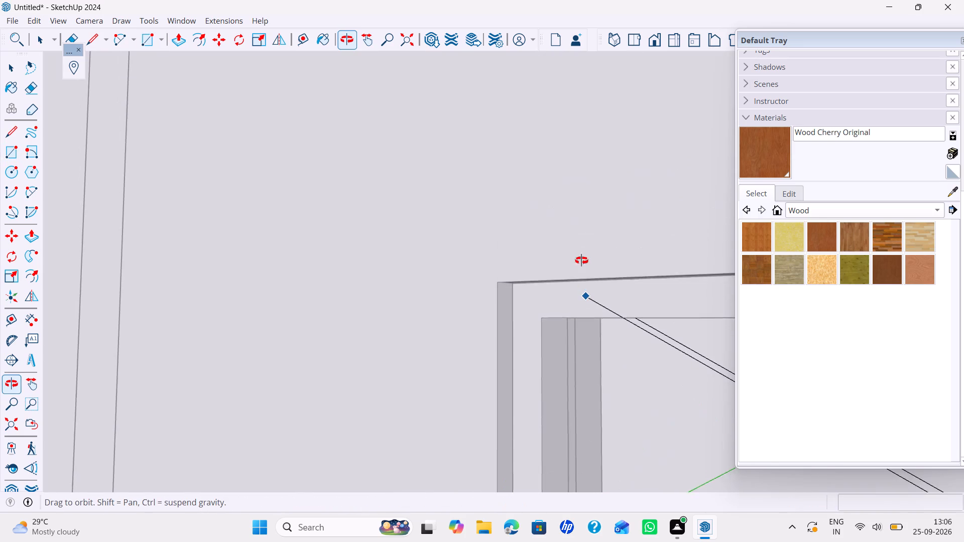
{"action": "middle_click_drag", "start_coordinate": [581, 260], "coordinate": [570, 228]}
{"action": "scroll", "coordinate": [554, 327], "scroll_direction": "up", "scroll_amount": 3}
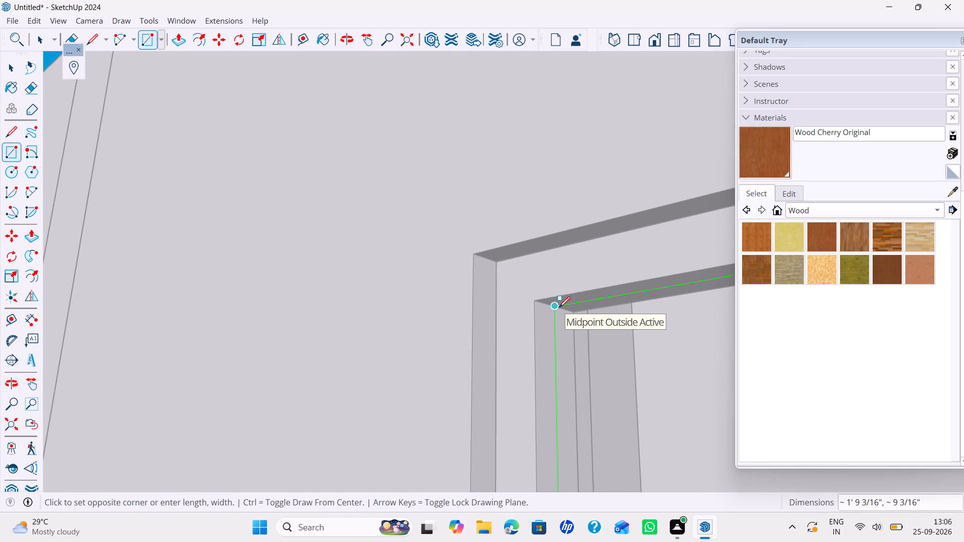
{"action": "left_click", "coordinate": [559, 308]}
{"action": "key", "text": "space"}
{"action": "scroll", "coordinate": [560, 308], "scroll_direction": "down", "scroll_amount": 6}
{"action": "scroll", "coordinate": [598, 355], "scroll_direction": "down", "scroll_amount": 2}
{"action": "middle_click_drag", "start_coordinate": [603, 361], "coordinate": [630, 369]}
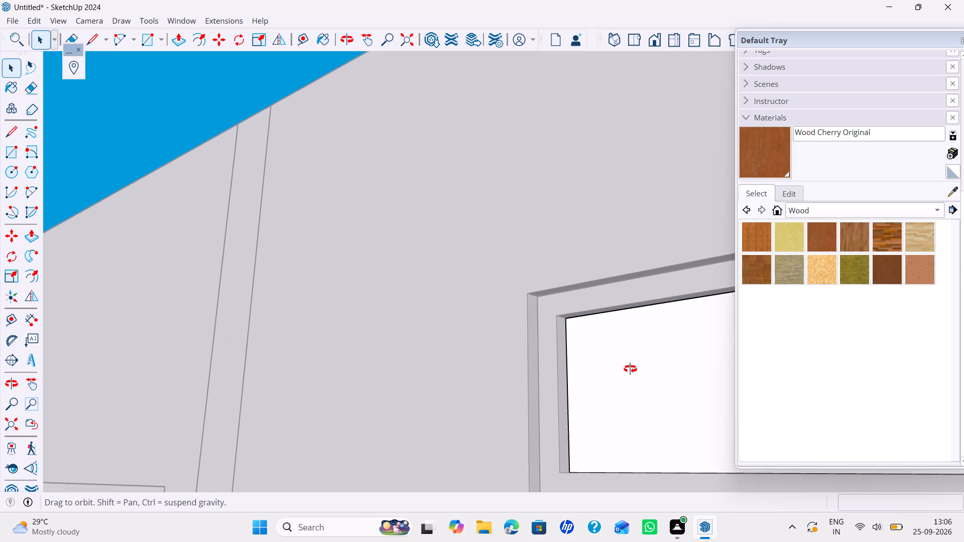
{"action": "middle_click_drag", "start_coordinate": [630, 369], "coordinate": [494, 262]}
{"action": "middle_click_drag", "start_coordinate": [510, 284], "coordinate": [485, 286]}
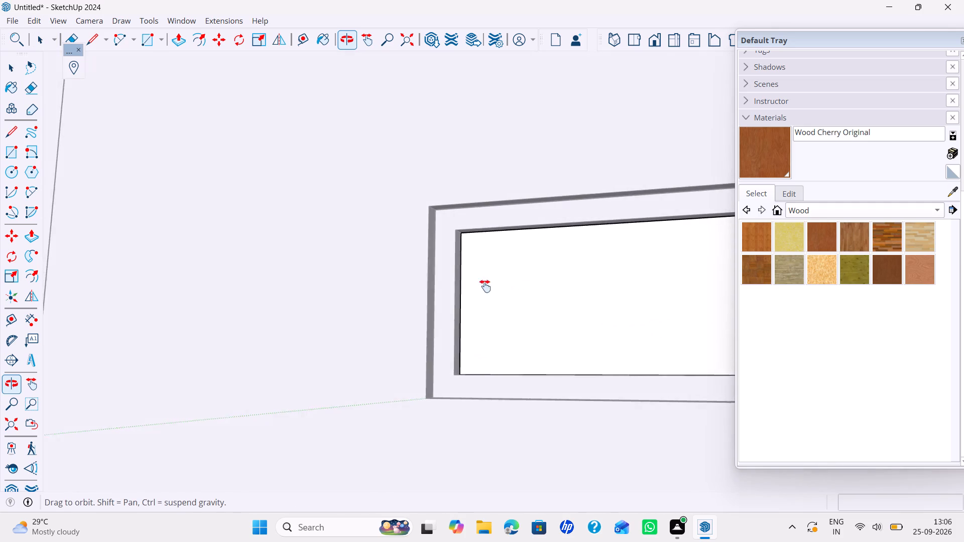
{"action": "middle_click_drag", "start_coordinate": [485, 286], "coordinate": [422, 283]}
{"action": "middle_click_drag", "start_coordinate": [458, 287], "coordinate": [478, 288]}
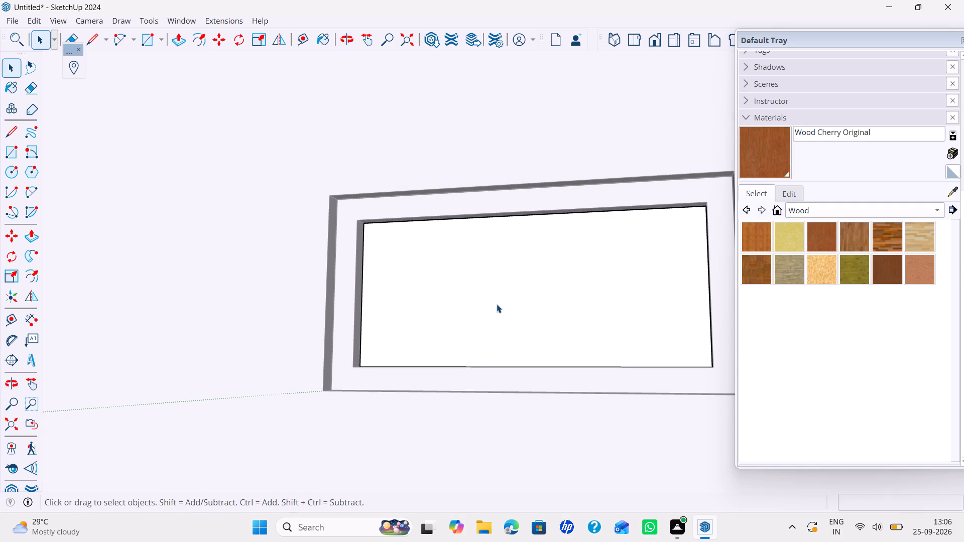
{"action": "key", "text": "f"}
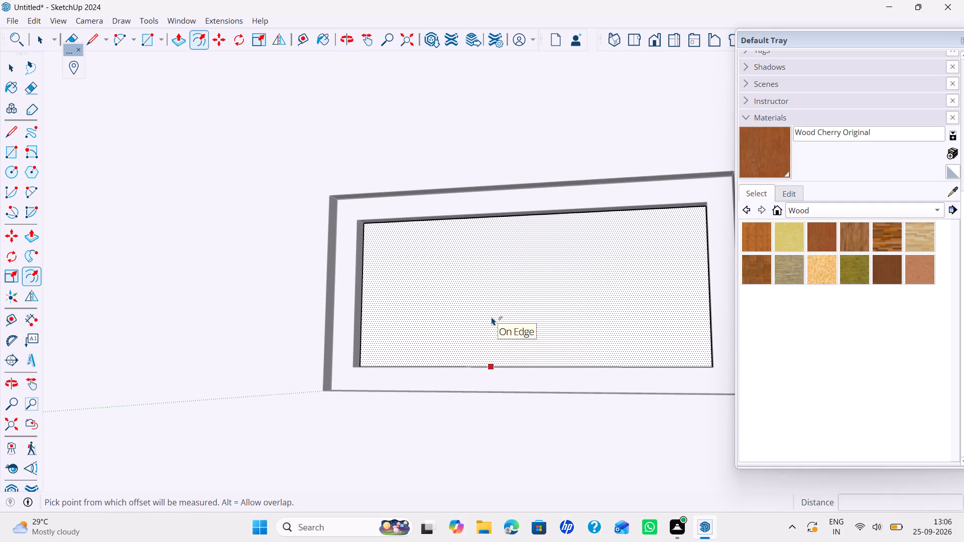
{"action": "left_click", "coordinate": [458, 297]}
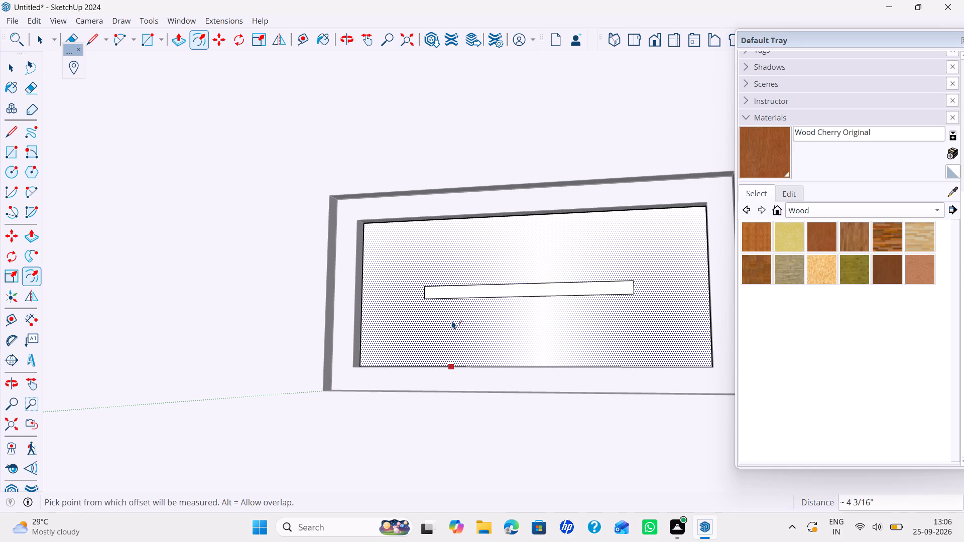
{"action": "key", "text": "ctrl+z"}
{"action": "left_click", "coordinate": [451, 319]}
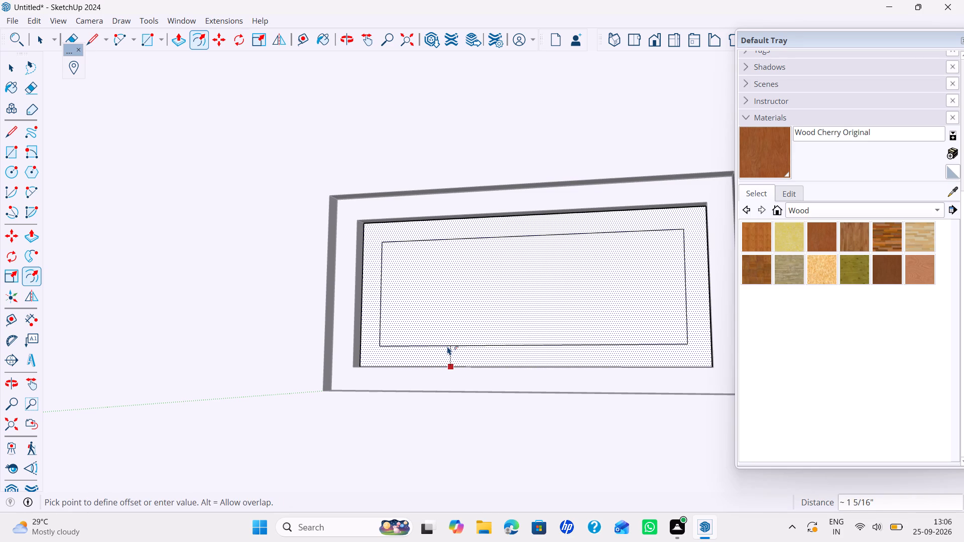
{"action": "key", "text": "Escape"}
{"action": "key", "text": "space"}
Extrude the rectangle 8 mm with Push/Pull to form the window's pane and leave the pane's group.
{"action": "type", "text": "P"}
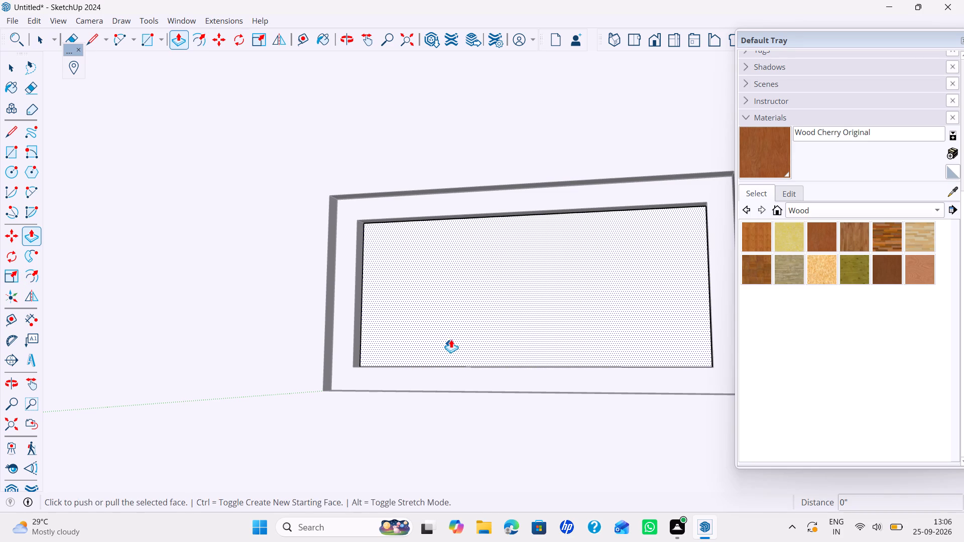
{"action": "left_click", "coordinate": [451, 339]}
{"action": "type", "text": "8MM"}
{"action": "key", "text": "Return"}
{"action": "key", "text": "space"}
{"action": "left_click", "coordinate": [459, 447]}
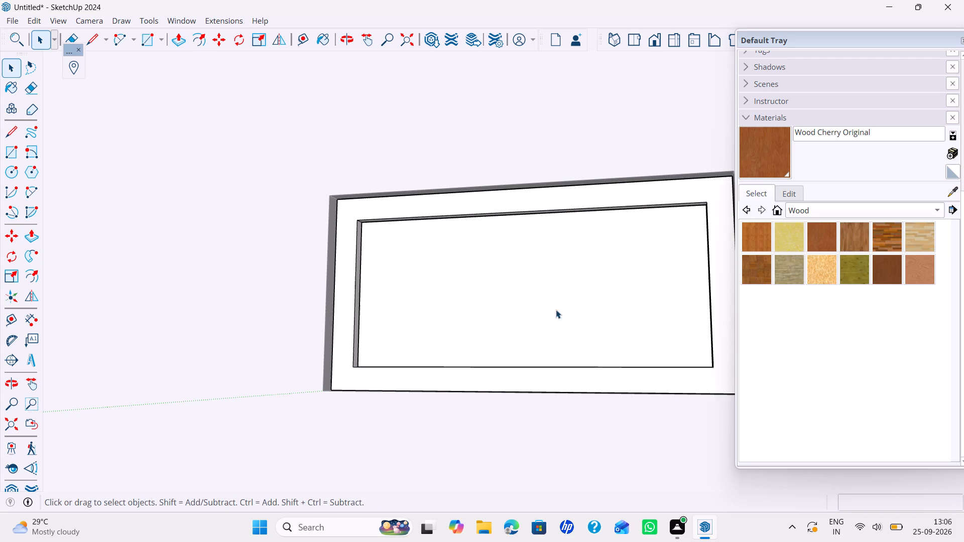
Apply the Translucent Glass Gray material from Glass and Mirrors to the pane of the small window.
{"action": "left_click", "coordinate": [817, 215]}
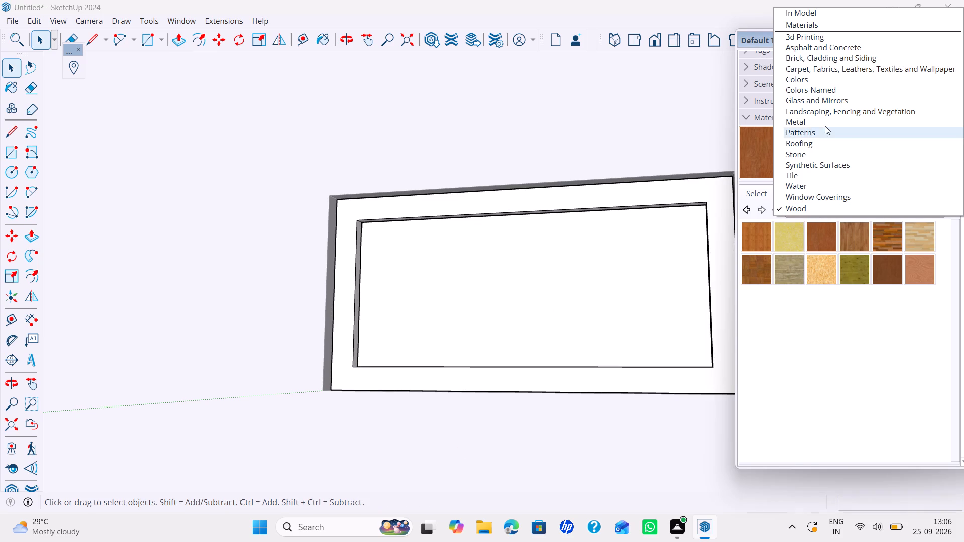
{"action": "left_click", "coordinate": [819, 97]}
{"action": "left_click", "coordinate": [786, 268]}
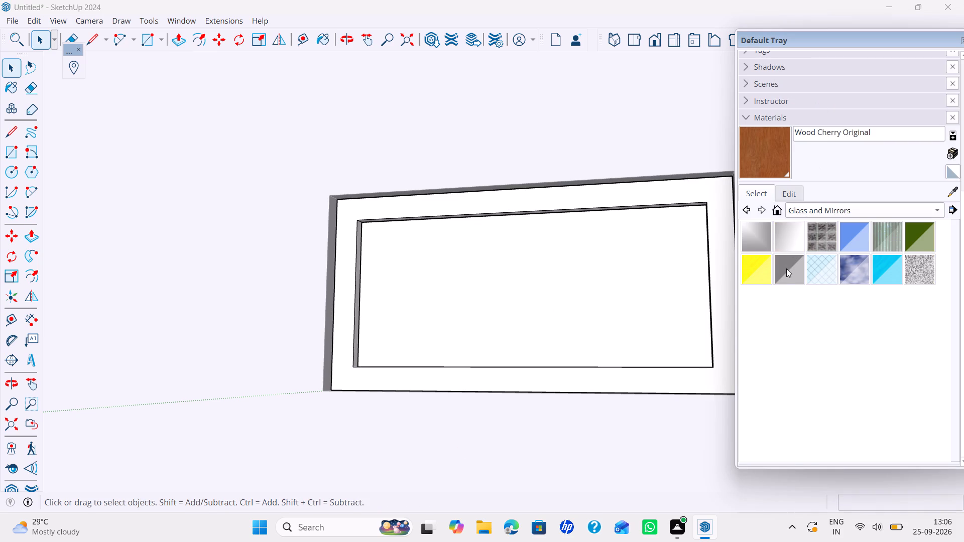
{"action": "left_click", "coordinate": [527, 279]}
{"action": "key", "text": "space"}
{"action": "left_click", "coordinate": [537, 87]}
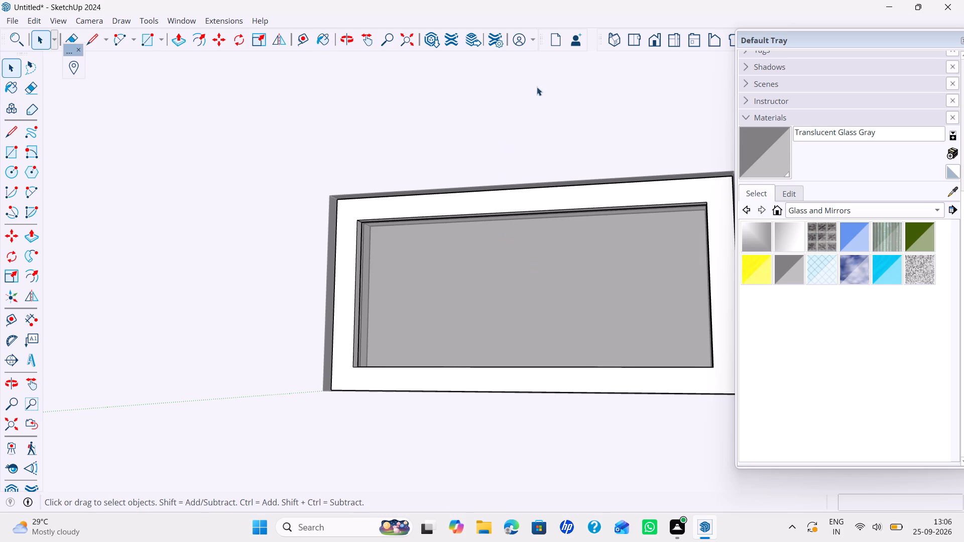
Select the glass pane inside the window group and move it 4 3/16" sideways along the frame opening, exposing its end.
{"action": "left_click", "coordinate": [641, 297]}
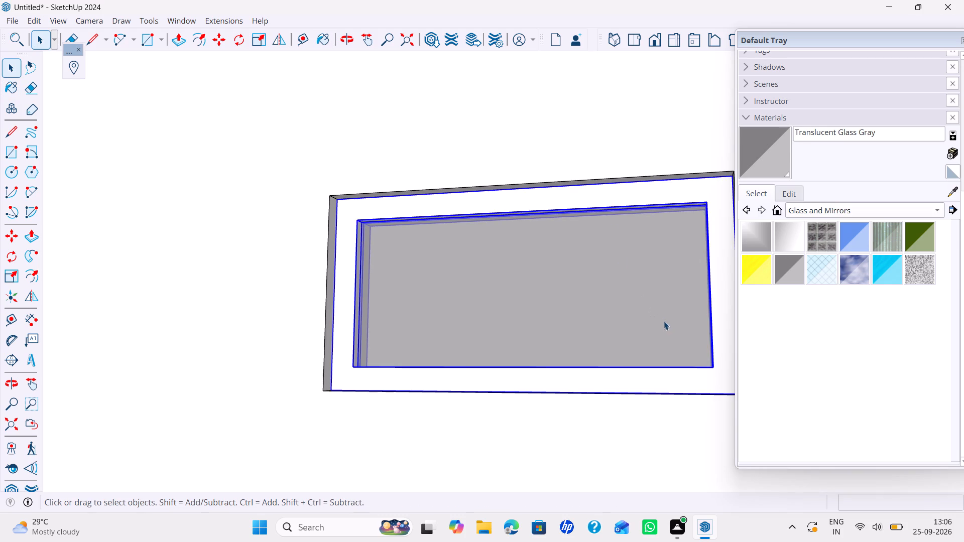
{"action": "left_click", "coordinate": [665, 320]}
{"action": "left_click", "coordinate": [665, 320]}
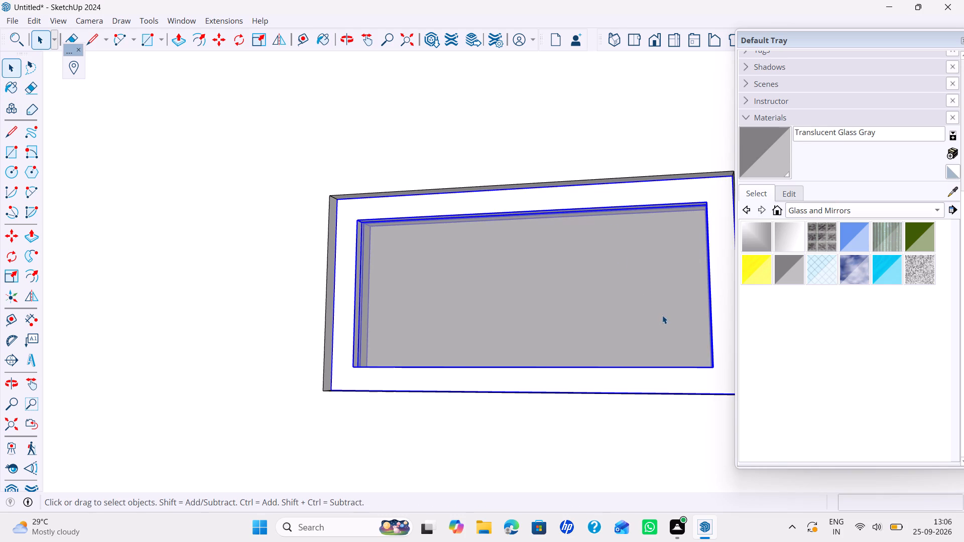
{"action": "double_click", "coordinate": [662, 315]}
{"action": "left_click", "coordinate": [648, 314]}
{"action": "key", "text": "m"}
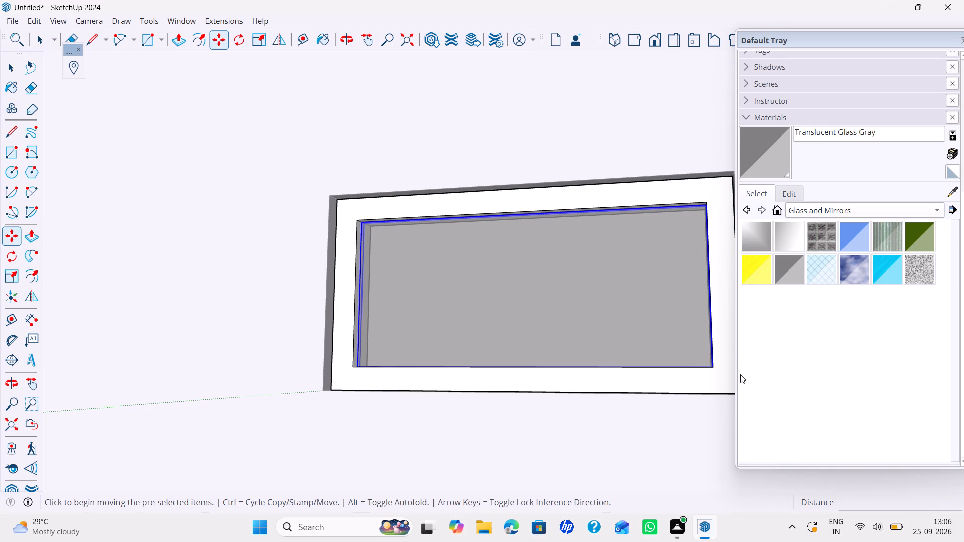
{"action": "scroll", "coordinate": [740, 375], "scroll_direction": "up", "scroll_amount": 5}
{"action": "middle_click_drag", "start_coordinate": [679, 354], "coordinate": [706, 418]}
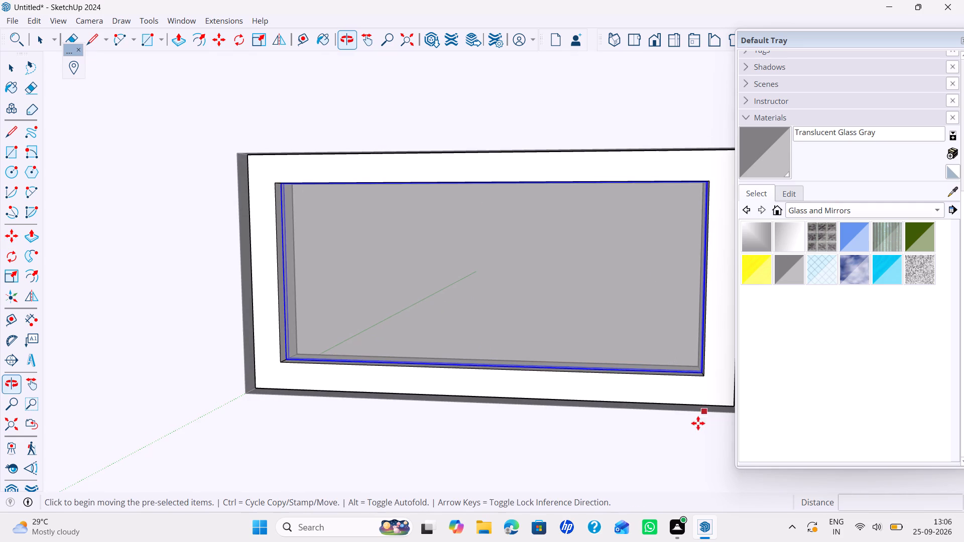
{"action": "scroll", "coordinate": [706, 397], "scroll_direction": "up", "scroll_amount": 4}
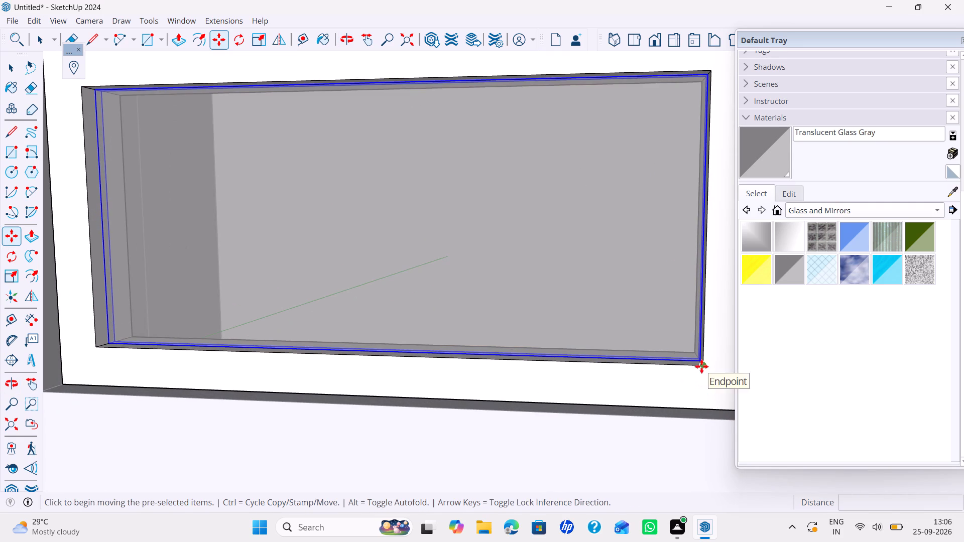
{"action": "left_click", "coordinate": [701, 366]}
{"action": "left_click", "coordinate": [571, 360]}
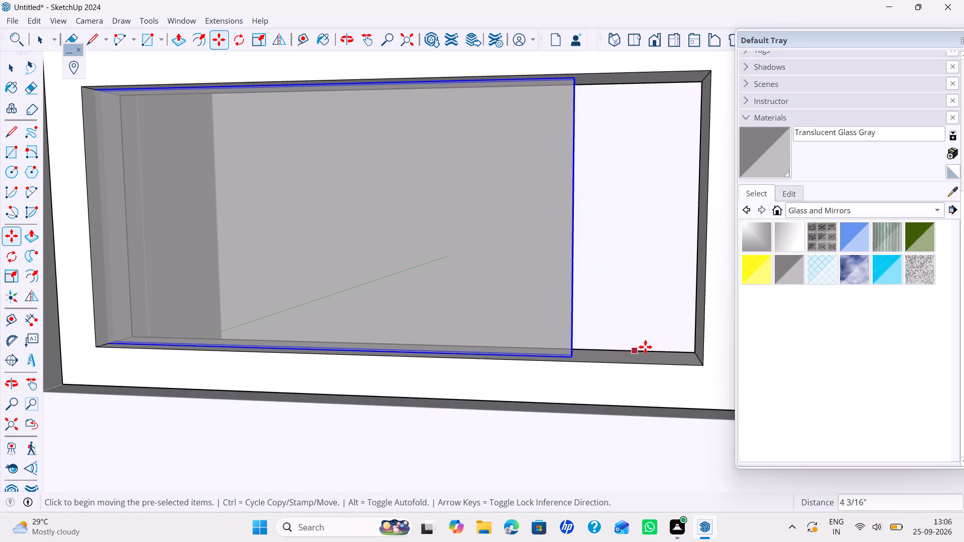
Move the glass pane by its bottom end-edge midpoint to the midpoint of the frame's inner corner edge, centring it in the frame's depth.
{"action": "middle_click_drag", "start_coordinate": [645, 347], "coordinate": [642, 272]}
{"action": "scroll", "coordinate": [588, 309], "scroll_direction": "up", "scroll_amount": 1}
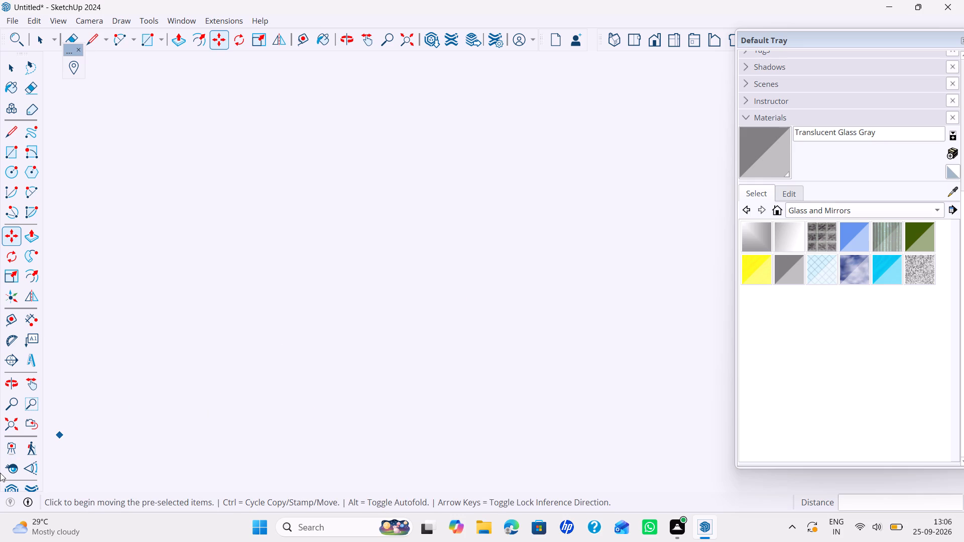
{"action": "left_click", "coordinate": [37, 432]}
{"action": "left_click", "coordinate": [36, 429]}
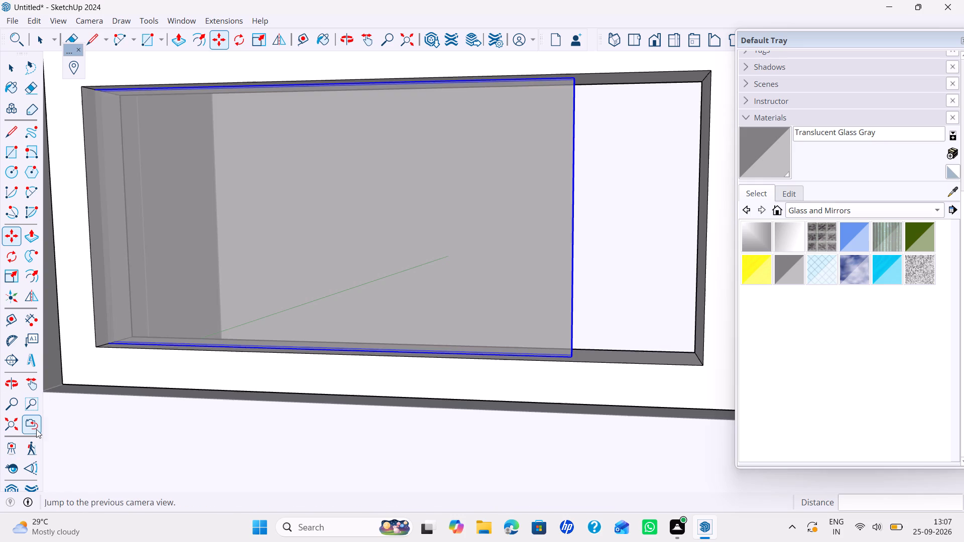
{"action": "middle_click_drag", "start_coordinate": [530, 359], "coordinate": [512, 370]}
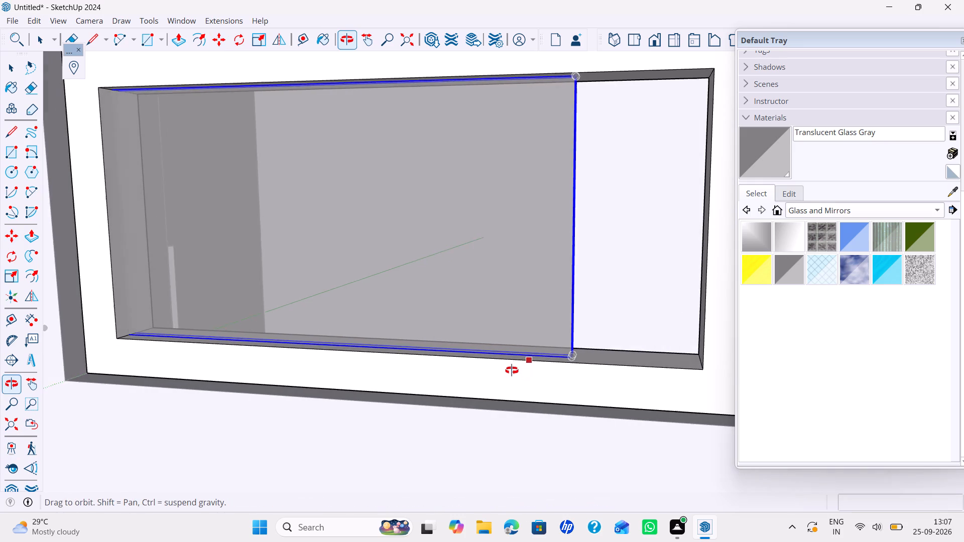
{"action": "scroll", "coordinate": [619, 354], "scroll_direction": "up", "scroll_amount": 13}
{"action": "middle_click_drag", "start_coordinate": [605, 354], "coordinate": [560, 392]}
{"action": "scroll", "coordinate": [560, 387], "scroll_direction": "up", "scroll_amount": 9}
{"action": "left_click", "coordinate": [547, 349]}
{"action": "scroll", "coordinate": [544, 362], "scroll_direction": "down", "scroll_amount": 5}
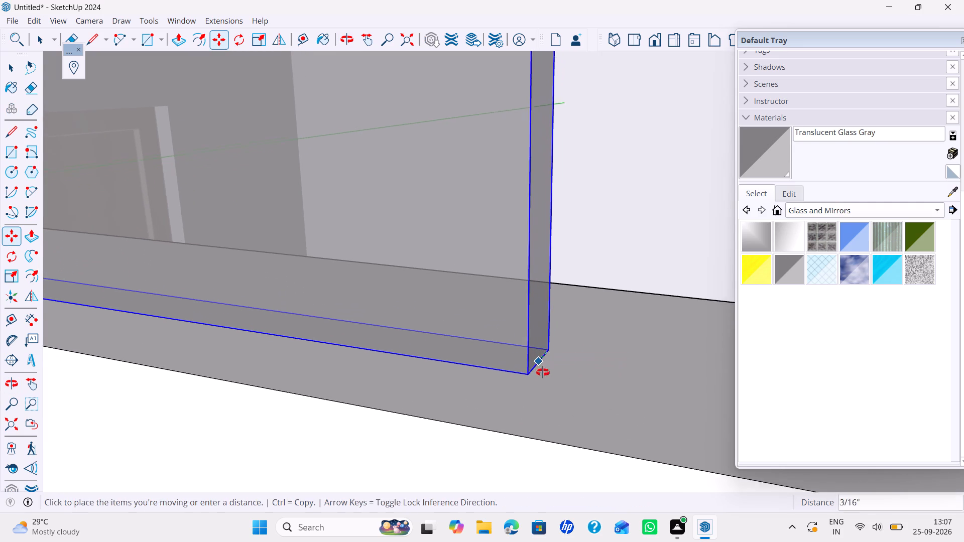
{"action": "middle_click_drag", "start_coordinate": [543, 372], "coordinate": [571, 454]}
{"action": "scroll", "coordinate": [606, 436], "scroll_direction": "down", "scroll_amount": 5}
{"action": "middle_click_drag", "start_coordinate": [606, 428], "coordinate": [585, 432], "text": "shift"}
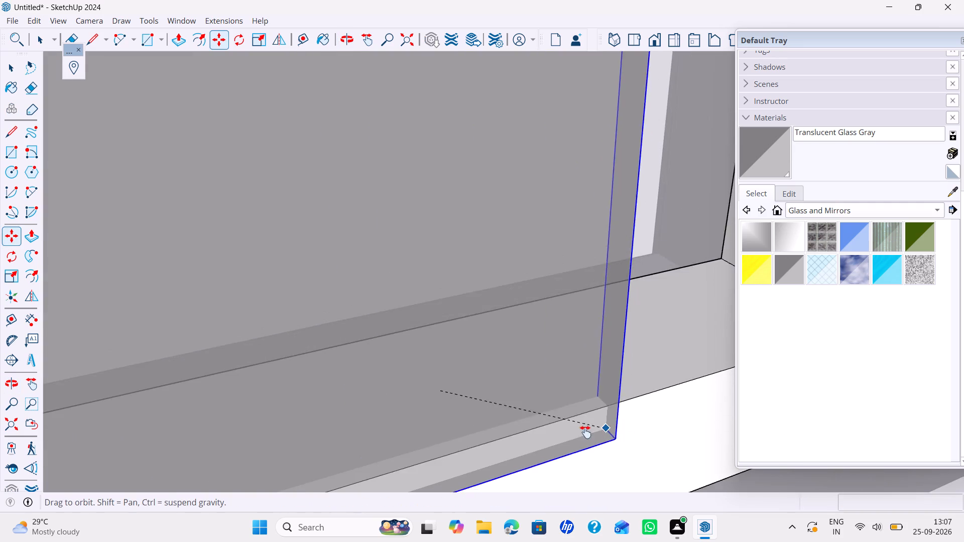
{"action": "middle_click_drag", "start_coordinate": [585, 432], "coordinate": [504, 415], "text": "shift"}
{"action": "middle_click_drag", "start_coordinate": [609, 368], "coordinate": [561, 416], "text": "shift"}
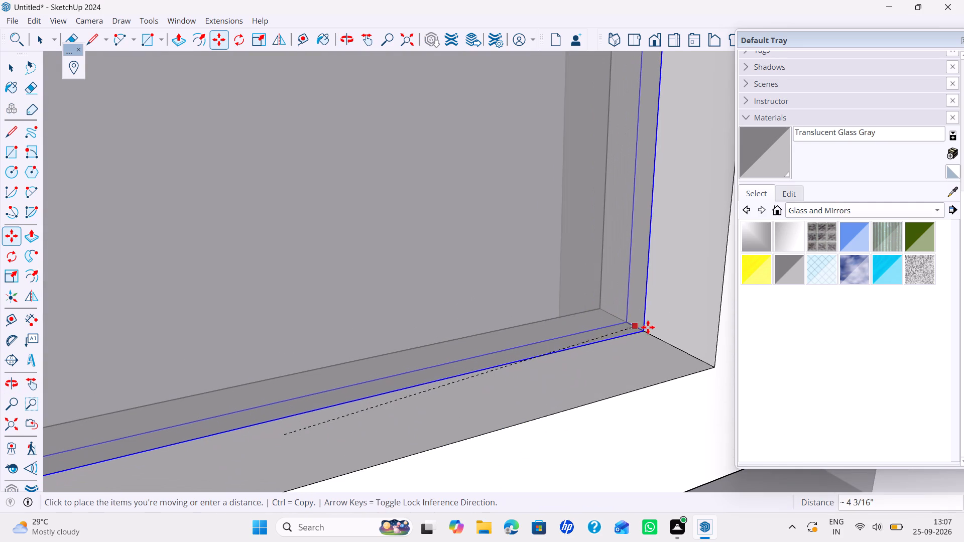
{"action": "left_click", "coordinate": [651, 337]}
{"action": "key", "text": "space"}
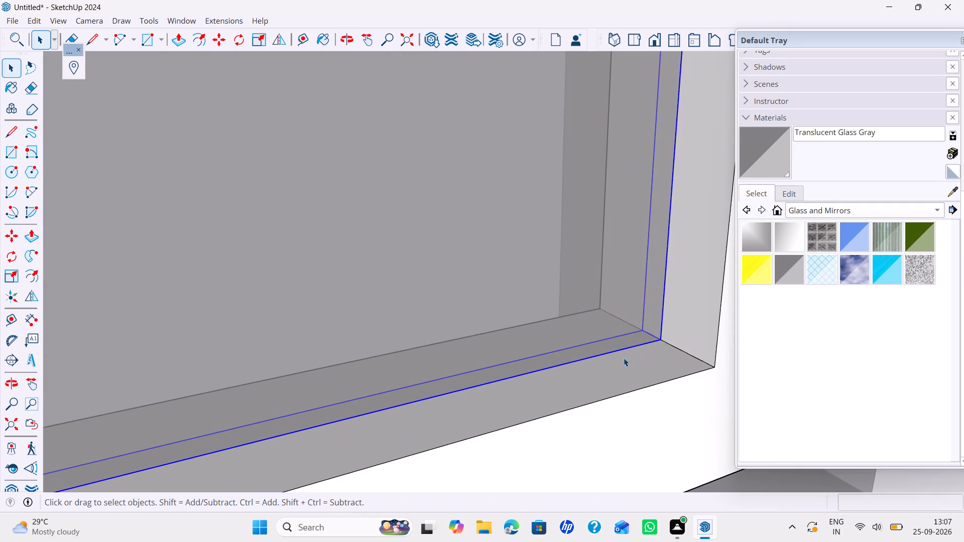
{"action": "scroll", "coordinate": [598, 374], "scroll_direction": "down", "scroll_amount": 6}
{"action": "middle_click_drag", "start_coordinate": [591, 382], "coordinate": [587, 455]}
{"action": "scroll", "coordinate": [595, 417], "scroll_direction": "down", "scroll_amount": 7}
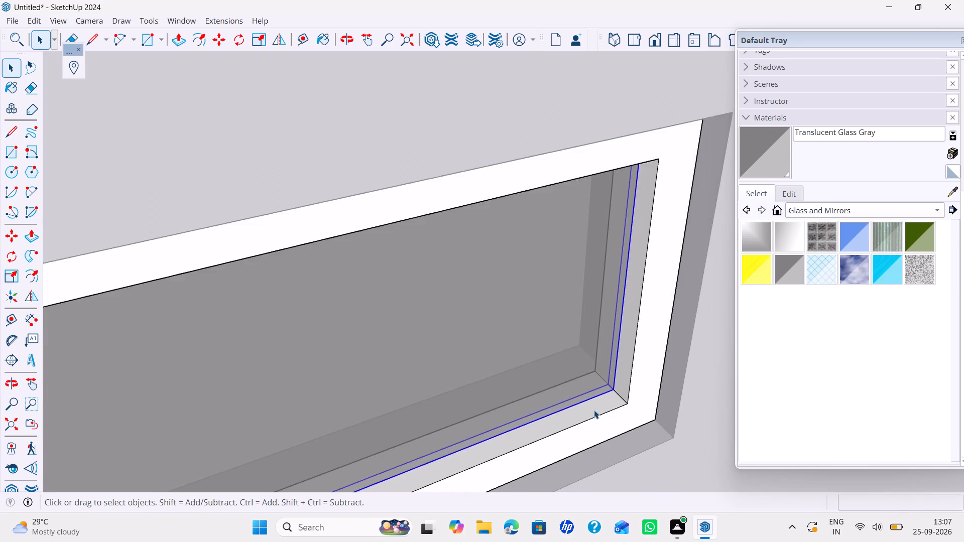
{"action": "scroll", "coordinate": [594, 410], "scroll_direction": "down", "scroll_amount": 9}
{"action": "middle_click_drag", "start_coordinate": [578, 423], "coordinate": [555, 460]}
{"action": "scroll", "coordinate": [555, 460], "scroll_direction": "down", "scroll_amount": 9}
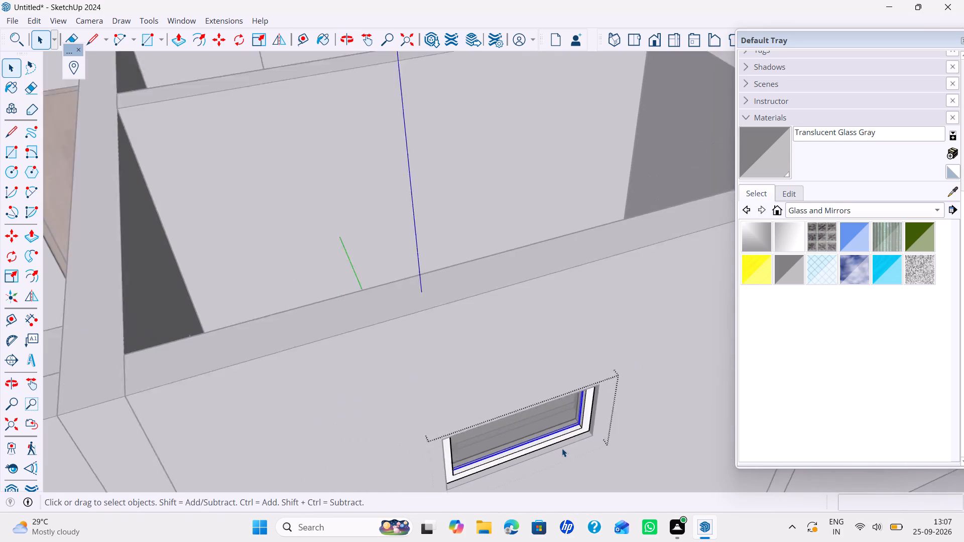
Copy the framed and glazed small high window about 38' across the house to the matching opening in the opposite outer wall.
{"action": "scroll", "coordinate": [562, 448], "scroll_direction": "down", "scroll_amount": 1}
{"action": "middle_click_drag", "start_coordinate": [558, 450], "coordinate": [541, 457]}
{"action": "left_click", "coordinate": [658, 364]}
{"action": "scroll", "coordinate": [634, 383], "scroll_direction": "down", "scroll_amount": 6}
{"action": "middle_click_drag", "start_coordinate": [634, 384], "coordinate": [570, 418]}
{"action": "middle_click_drag", "start_coordinate": [572, 421], "coordinate": [483, 339]}
{"action": "middle_click_drag", "start_coordinate": [487, 339], "coordinate": [512, 340]}
{"action": "left_click", "coordinate": [388, 323]}
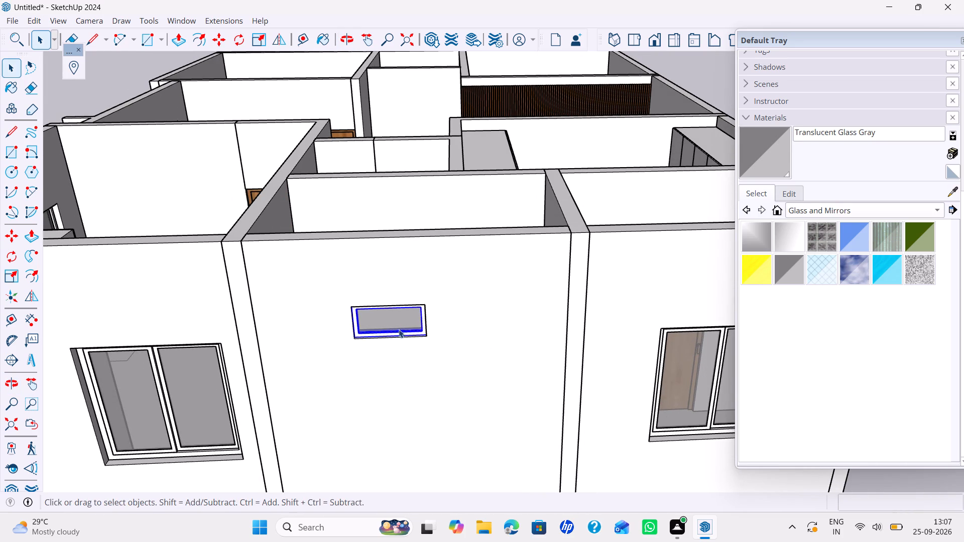
{"action": "key", "text": "m"}
{"action": "scroll", "coordinate": [425, 311], "scroll_direction": "up", "scroll_amount": 5}
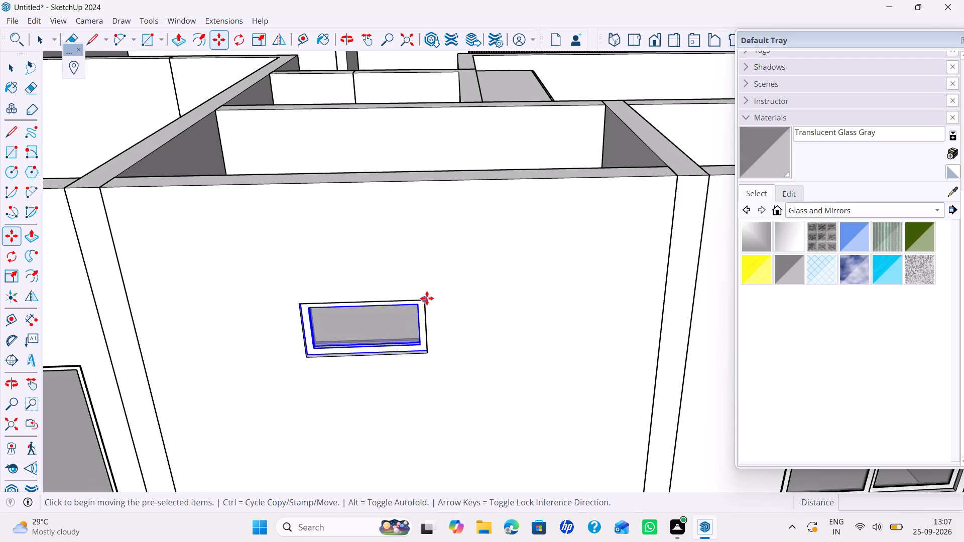
{"action": "left_click", "coordinate": [425, 298], "text": "ctrl"}
{"action": "scroll", "coordinate": [418, 200], "scroll_direction": "down", "scroll_amount": 7}
{"action": "middle_click_drag", "start_coordinate": [418, 200], "coordinate": [443, 289], "text": "shift"}
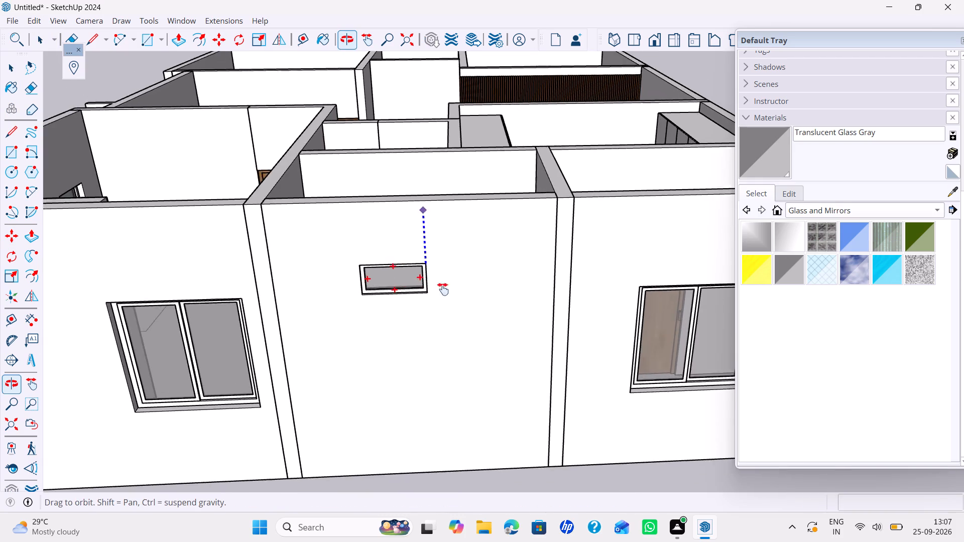
{"action": "middle_click_drag", "start_coordinate": [443, 289], "coordinate": [447, 314], "text": "shift"}
{"action": "middle_click_drag", "start_coordinate": [465, 181], "coordinate": [451, 318], "text": "shift"}
{"action": "middle_click_drag", "start_coordinate": [451, 306], "coordinate": [438, 393]}
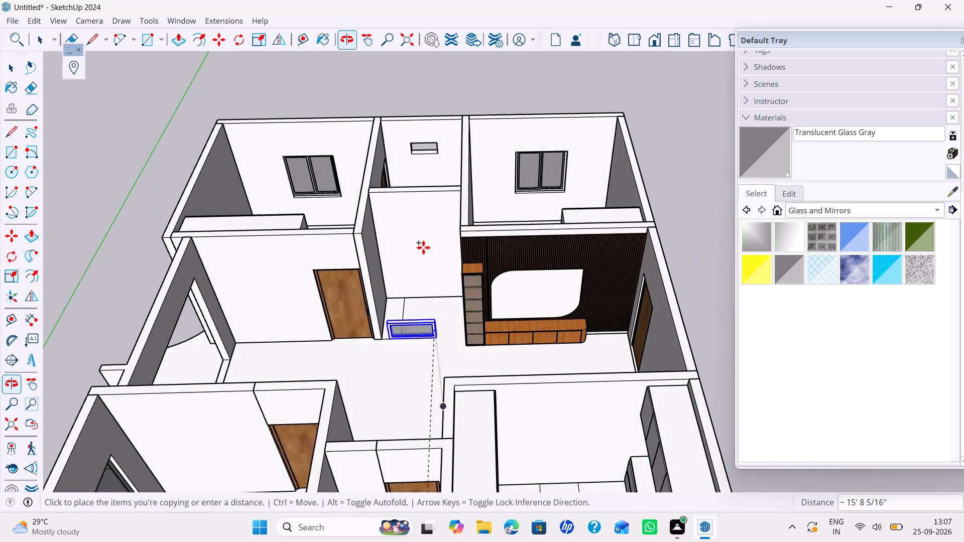
{"action": "scroll", "coordinate": [426, 147], "scroll_direction": "up", "scroll_amount": 14}
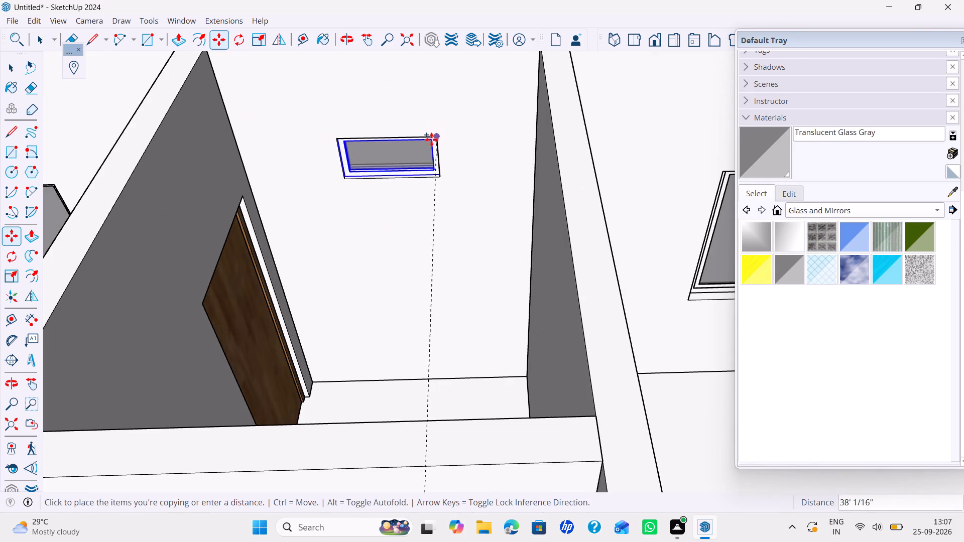
{"action": "left_click", "coordinate": [439, 139]}
{"action": "scroll", "coordinate": [435, 201], "scroll_direction": "down", "scroll_amount": 7}
{"action": "scroll", "coordinate": [442, 264], "scroll_direction": "down", "scroll_amount": 8}
{"action": "scroll", "coordinate": [453, 305], "scroll_direction": "down", "scroll_amount": 14}
{"action": "middle_click_drag", "start_coordinate": [455, 346], "coordinate": [457, 294]}
{"action": "key", "text": "space"}
{"action": "key", "text": "space"}
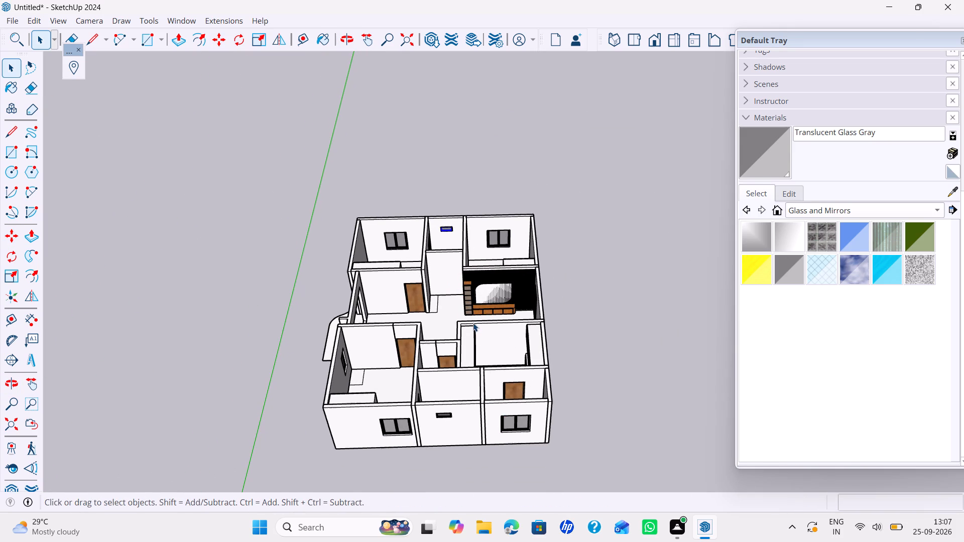
Inspect the whole house model from above, checking the windows, doors and the slatted TV wall.
{"action": "scroll", "coordinate": [475, 330], "scroll_direction": "down", "scroll_amount": 6}
{"action": "middle_click_drag", "start_coordinate": [479, 350], "coordinate": [475, 374], "text": "shift"}
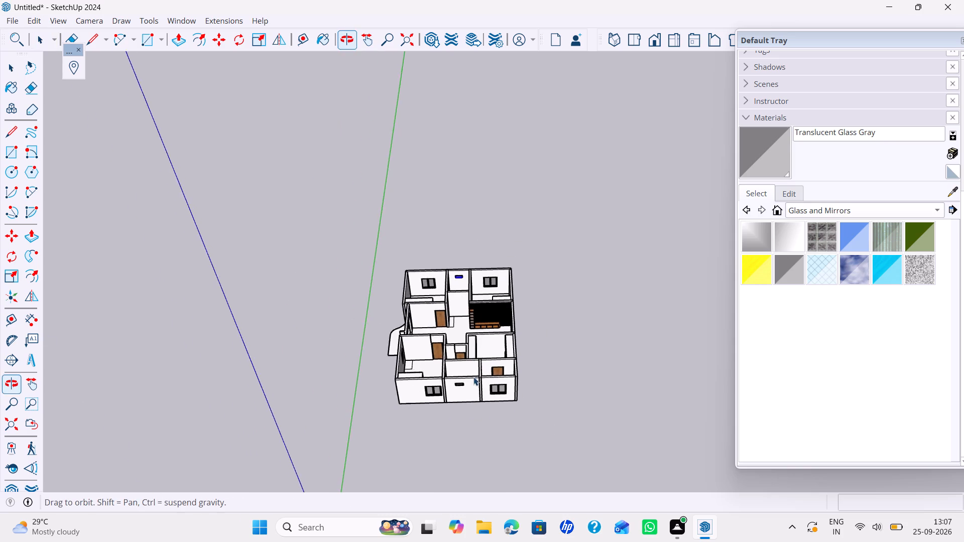
{"action": "scroll", "coordinate": [473, 378], "scroll_direction": "down", "scroll_amount": 3}
{"action": "middle_click_drag", "start_coordinate": [472, 378], "coordinate": [426, 397], "text": "shift"}
{"action": "middle_click_drag", "start_coordinate": [425, 399], "coordinate": [396, 393]}
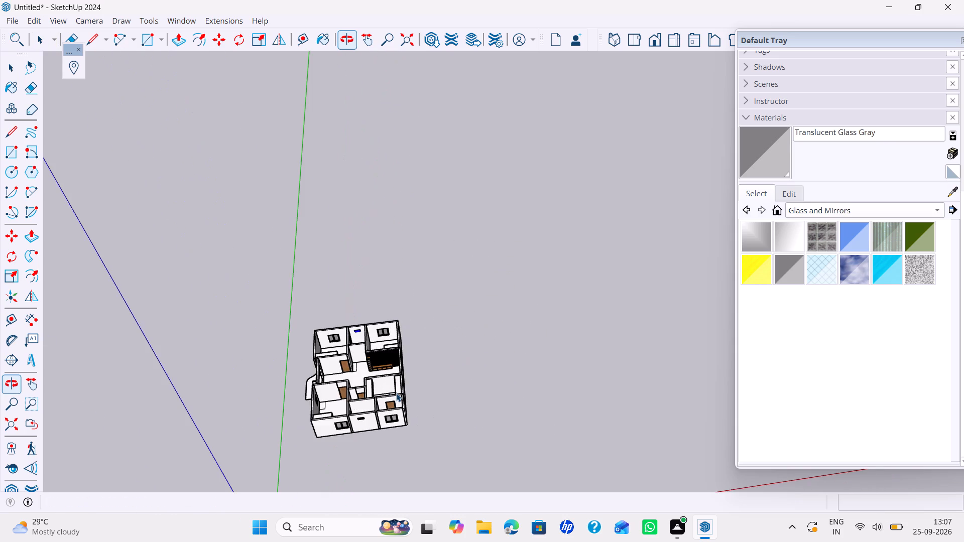
{"action": "scroll", "coordinate": [404, 387], "scroll_direction": "down", "scroll_amount": 7}
{"action": "left_click", "coordinate": [423, 376]}
{"action": "scroll", "coordinate": [368, 398], "scroll_direction": "up", "scroll_amount": 18}
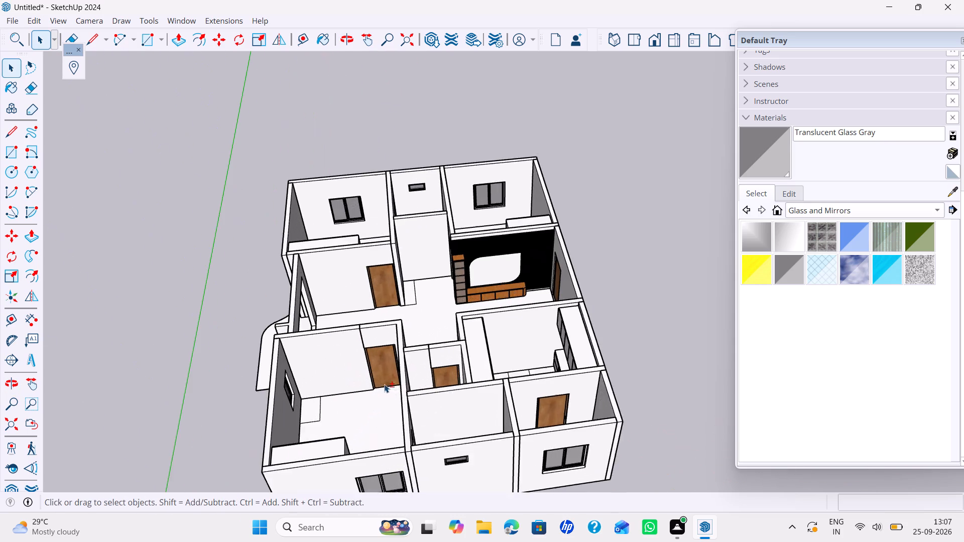
{"action": "middle_click_drag", "start_coordinate": [388, 392], "coordinate": [400, 423], "text": "shift"}
{"action": "middle_click_drag", "start_coordinate": [391, 417], "coordinate": [358, 362]}
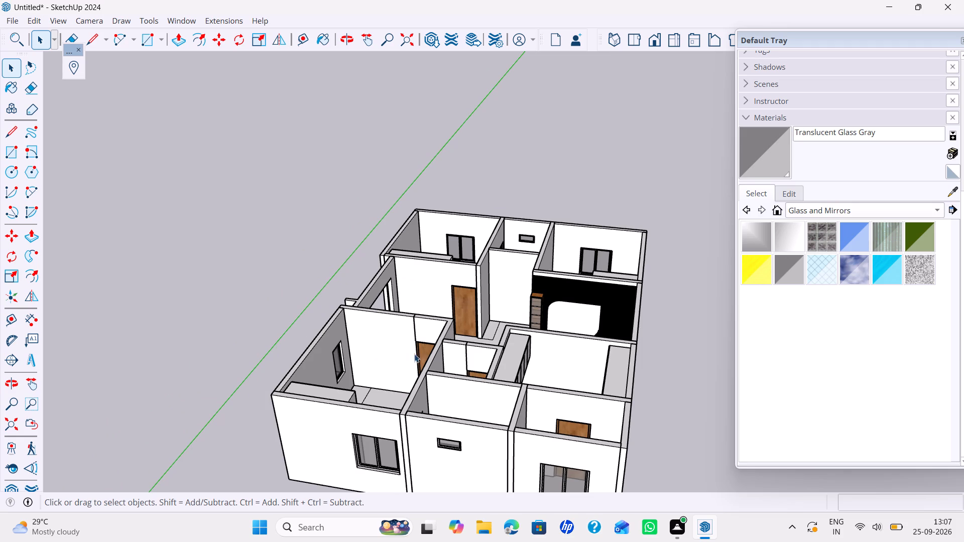
{"action": "scroll", "coordinate": [589, 303], "scroll_direction": "up", "scroll_amount": 8}
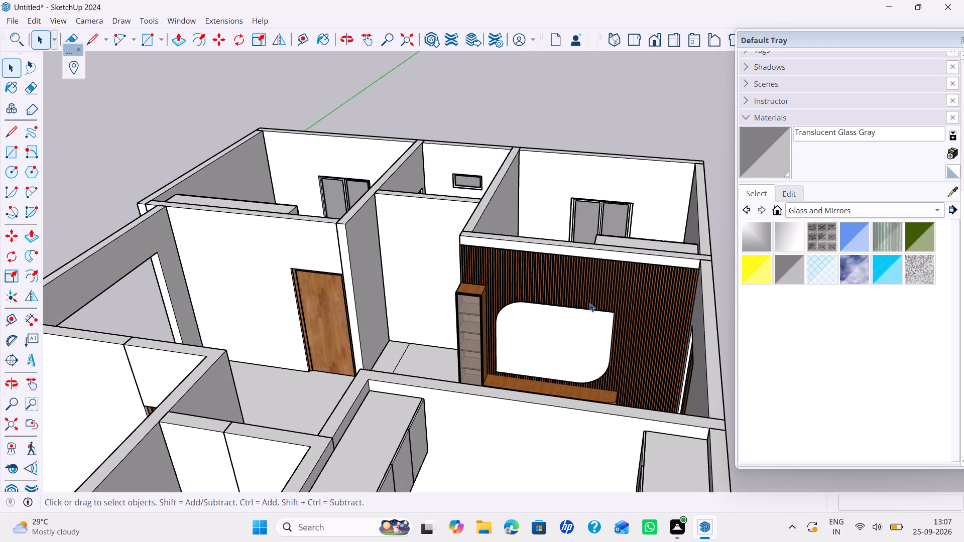
{"action": "scroll", "coordinate": [591, 301], "scroll_direction": "up", "scroll_amount": 1}
{"action": "middle_click_drag", "start_coordinate": [591, 301], "coordinate": [581, 301]}
{"action": "scroll", "coordinate": [567, 312], "scroll_direction": "down", "scroll_amount": 9}
{"action": "middle_click_drag", "start_coordinate": [565, 329], "coordinate": [665, 381], "text": "shift"}
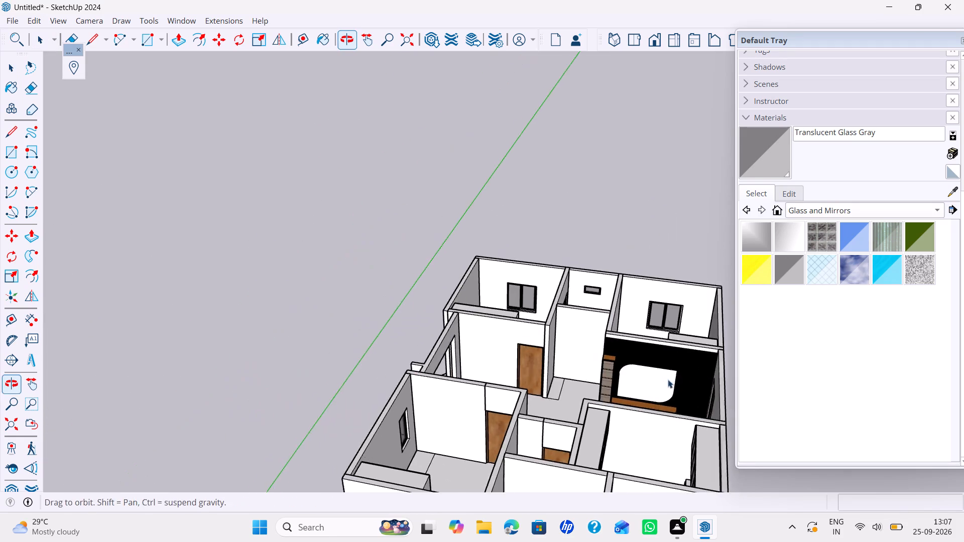
Start a new group and draw a horizontal 27' 9" by 11' rectangle over the central hall between the inner wall-top corners.
{"action": "middle_click_drag", "start_coordinate": [661, 378], "coordinate": [324, 387]}
{"action": "scroll", "coordinate": [321, 382], "scroll_direction": "down", "scroll_amount": 2}
{"action": "middle_click_drag", "start_coordinate": [333, 382], "coordinate": [388, 389], "text": "shift"}
{"action": "middle_click_drag", "start_coordinate": [391, 391], "coordinate": [369, 393]}
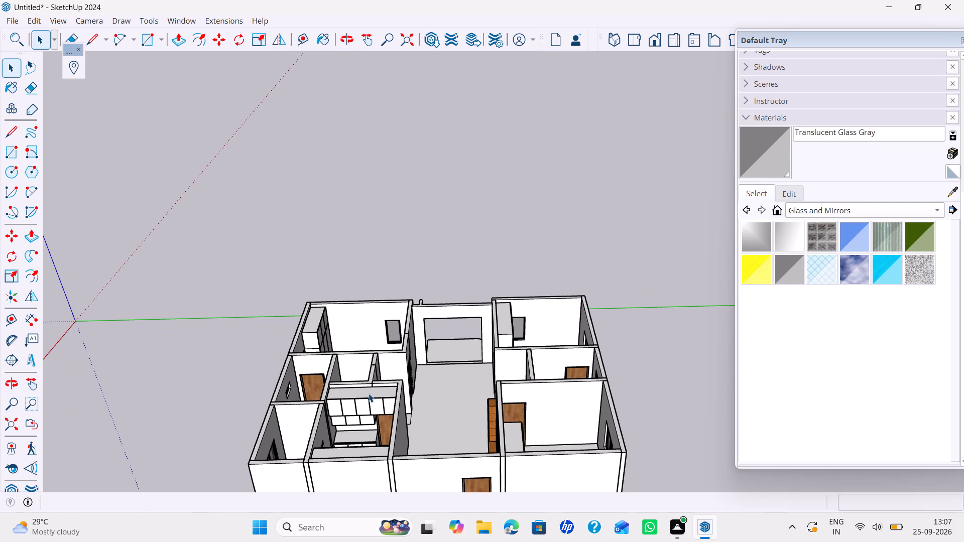
{"action": "right_click", "coordinate": [432, 261]}
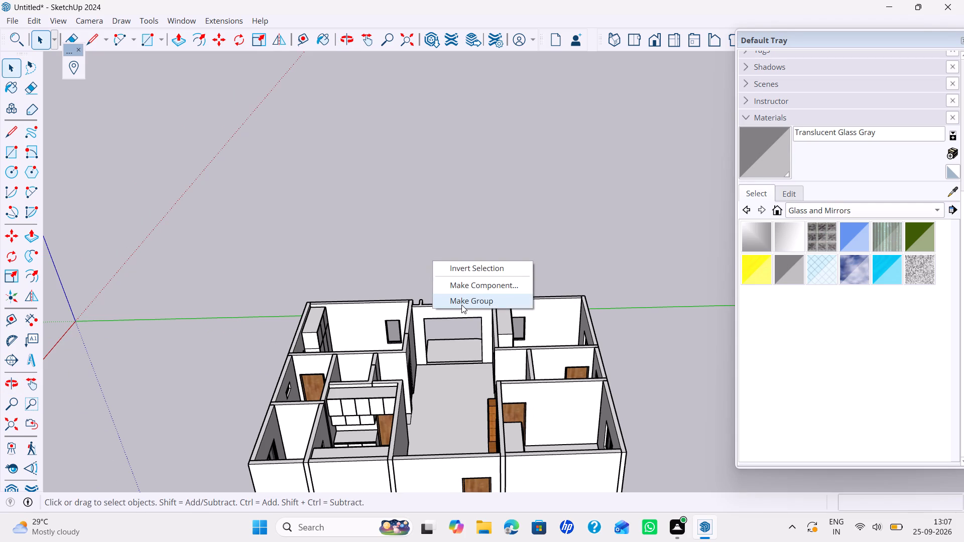
{"action": "left_click", "coordinate": [461, 305]}
{"action": "key", "text": "r"}
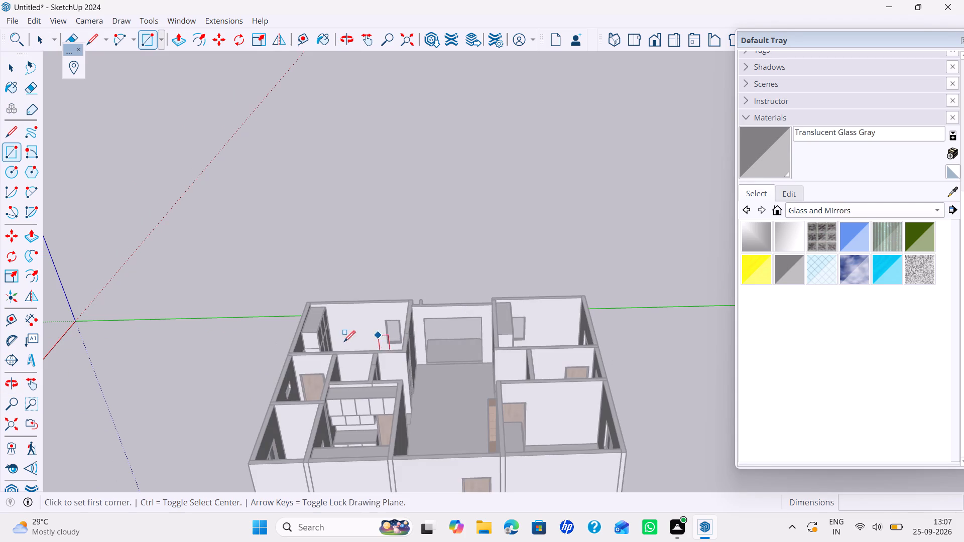
{"action": "scroll", "coordinate": [395, 319], "scroll_direction": "up", "scroll_amount": 8}
{"action": "left_click", "coordinate": [433, 291]}
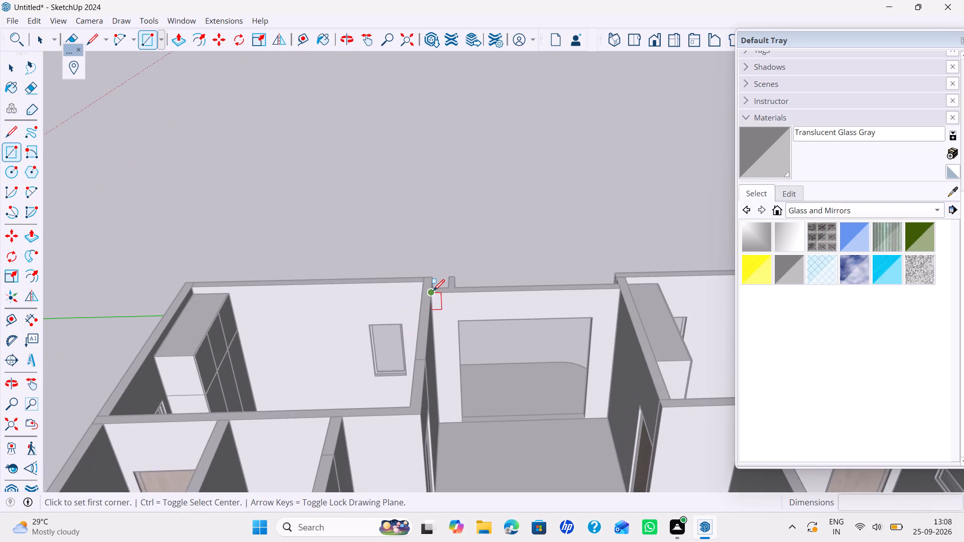
{"action": "scroll", "coordinate": [472, 361], "scroll_direction": "down", "scroll_amount": 10}
{"action": "middle_click_drag", "start_coordinate": [487, 395], "coordinate": [448, 326], "text": "shift"}
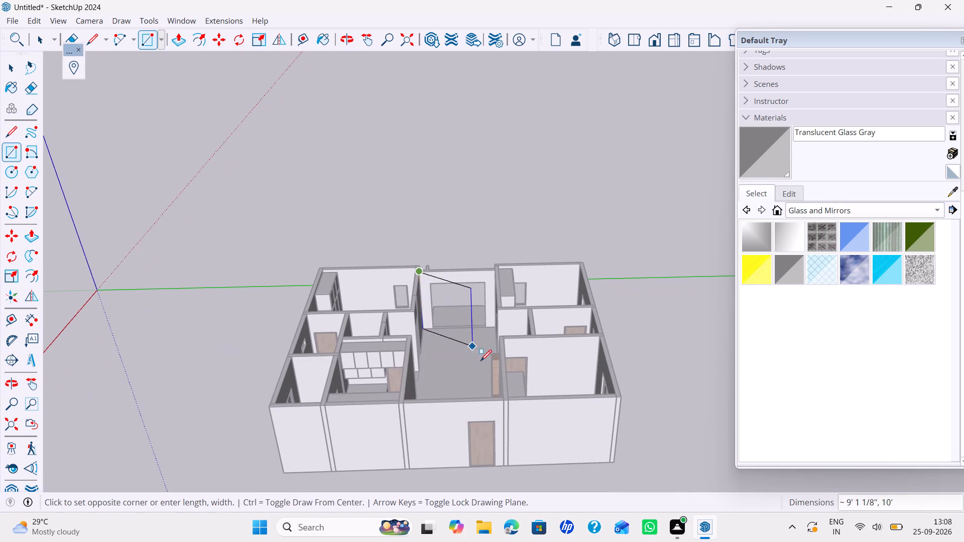
{"action": "scroll", "coordinate": [501, 410], "scroll_direction": "up", "scroll_amount": 11}
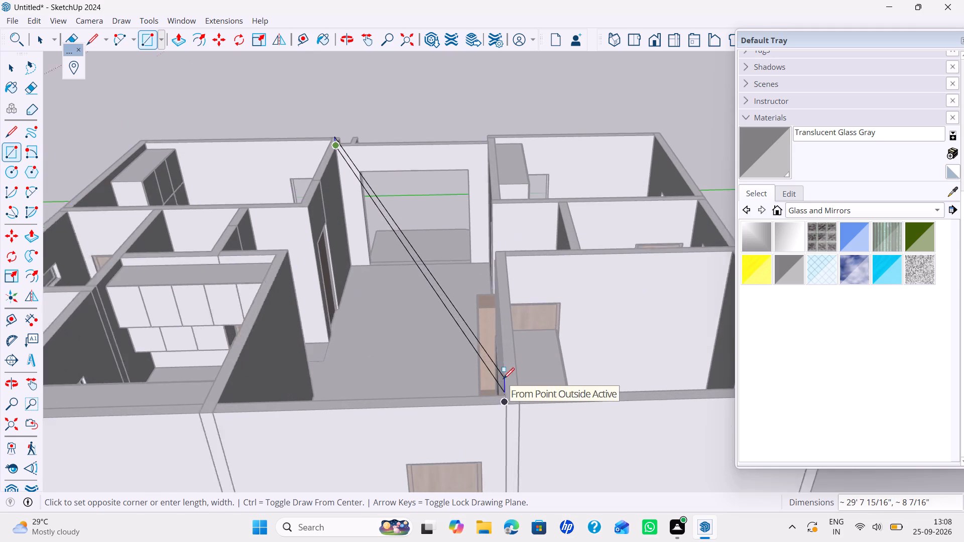
{"action": "scroll", "coordinate": [502, 397], "scroll_direction": "up", "scroll_amount": 3}
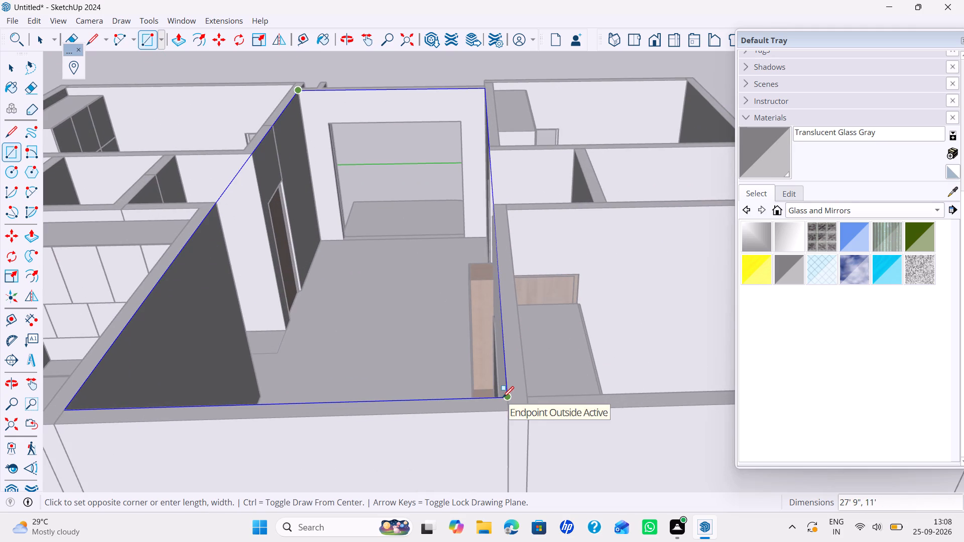
{"action": "key", "text": "Up"}
{"action": "scroll", "coordinate": [505, 397], "scroll_direction": "up", "scroll_amount": 3}
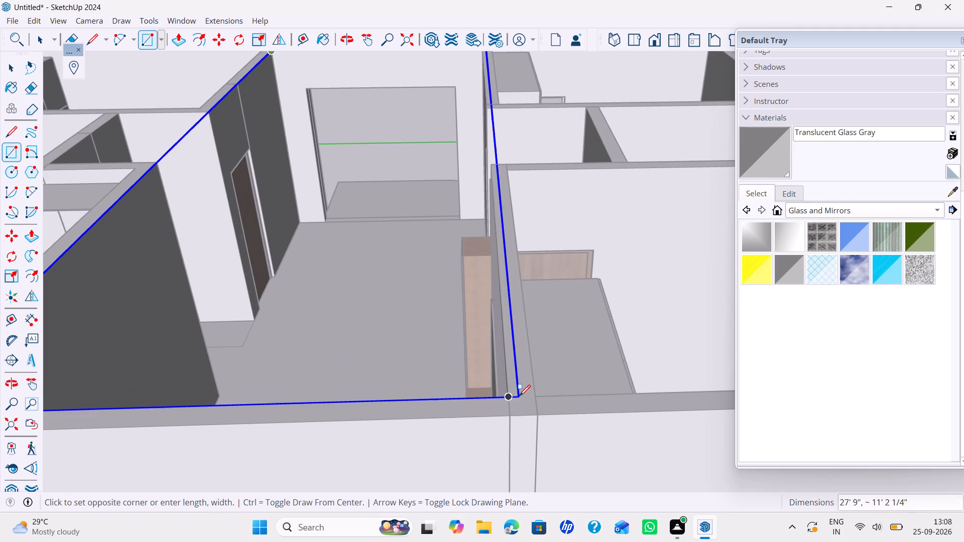
{"action": "scroll", "coordinate": [510, 402], "scroll_direction": "up", "scroll_amount": 3}
{"action": "middle_click_drag", "start_coordinate": [513, 402], "coordinate": [539, 372]}
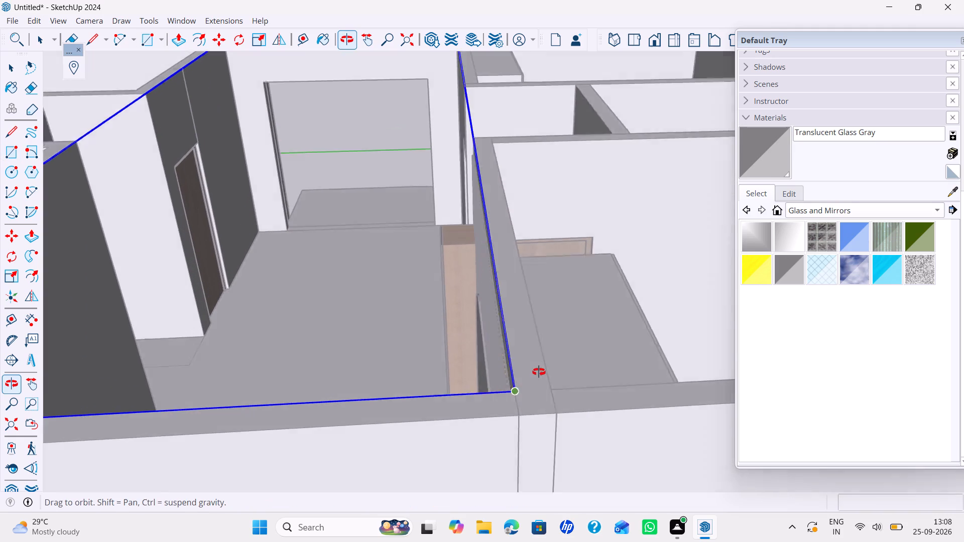
{"action": "middle_click_drag", "start_coordinate": [539, 372], "coordinate": [578, 349]}
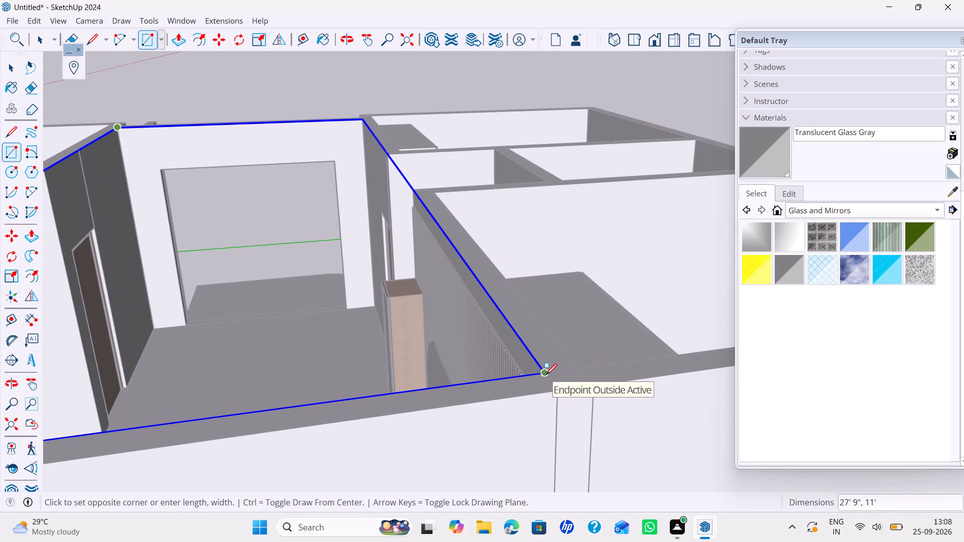
{"action": "left_click", "coordinate": [546, 375]}
{"action": "key", "text": "space"}
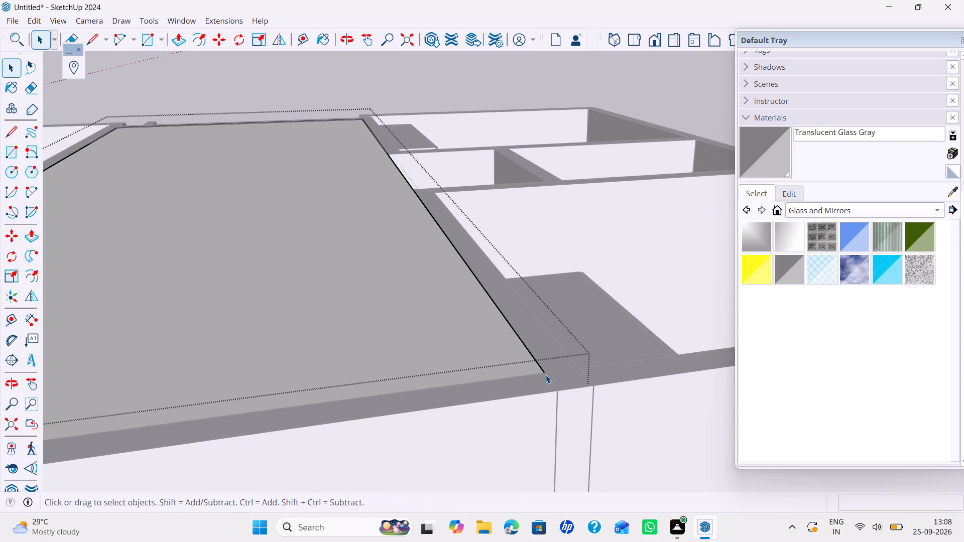
Extrude the hall's rectangle upward 6" with Push/Pull to form a ceiling slab and leave its group.
{"action": "key", "text": "p"}
{"action": "left_click", "coordinate": [447, 356]}
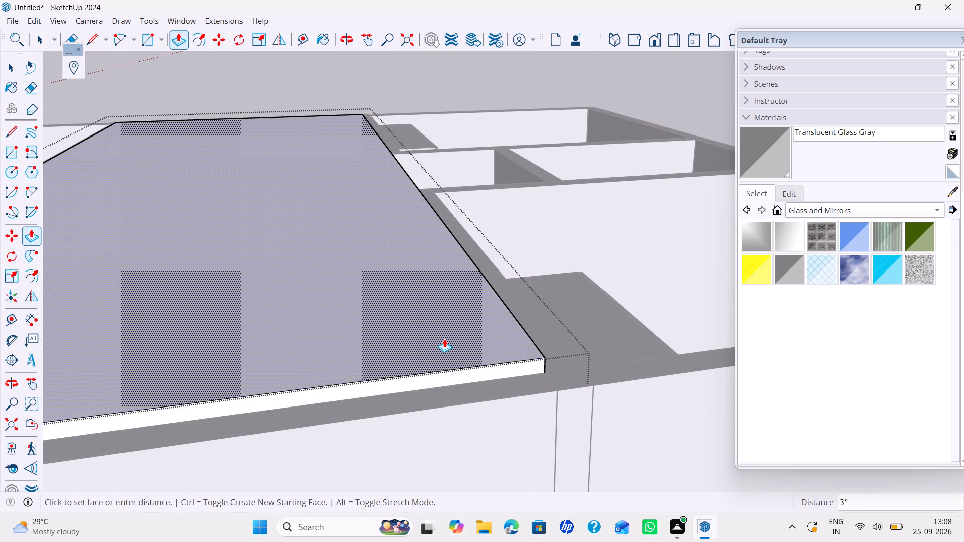
{"action": "type", "text": "6\""}
{"action": "key", "text": "Return"}
{"action": "key", "text": "space"}
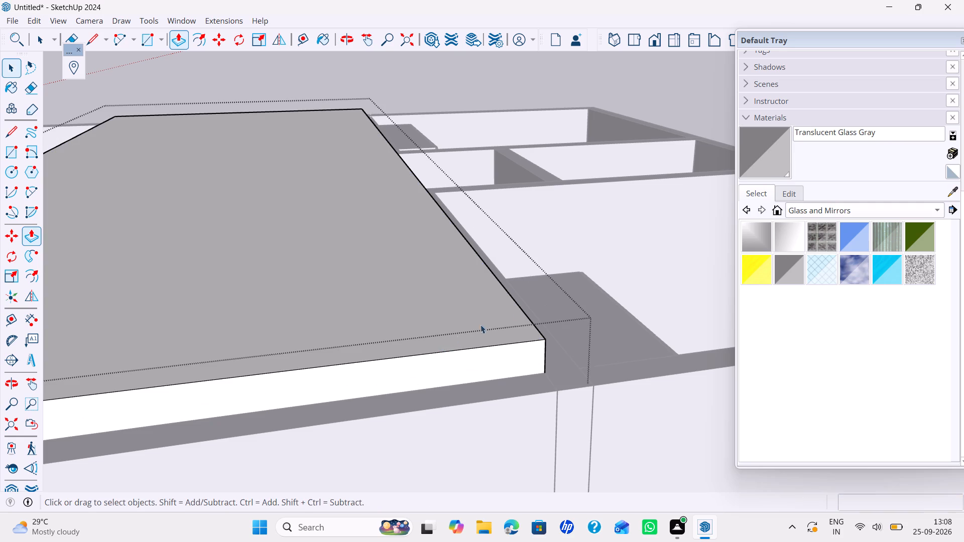
{"action": "left_click", "coordinate": [571, 288]}
Move the ceiling slab group straight down by its top corner until its top is level with the wall tops.
{"action": "left_click", "coordinate": [497, 328]}
{"action": "key", "text": "m"}
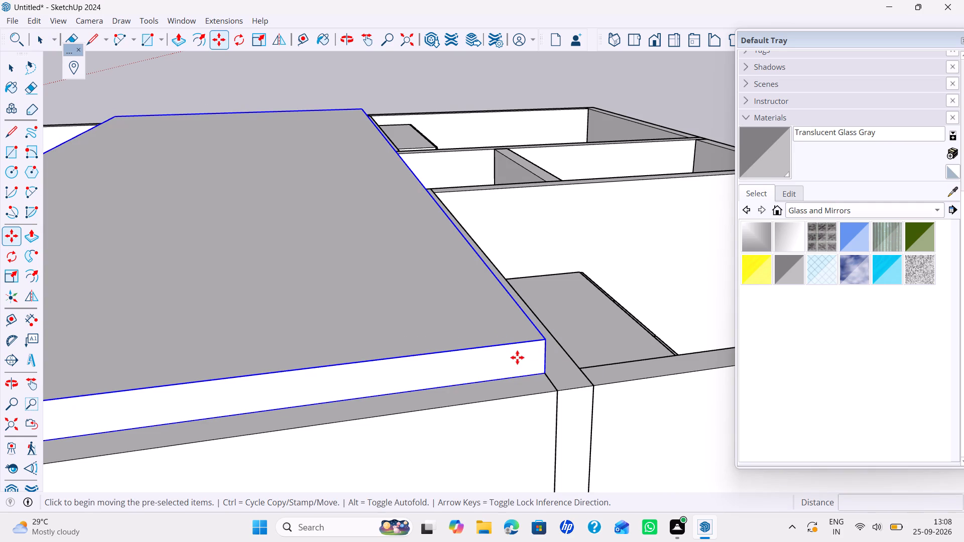
{"action": "left_click", "coordinate": [543, 337]}
{"action": "key", "text": "Up"}
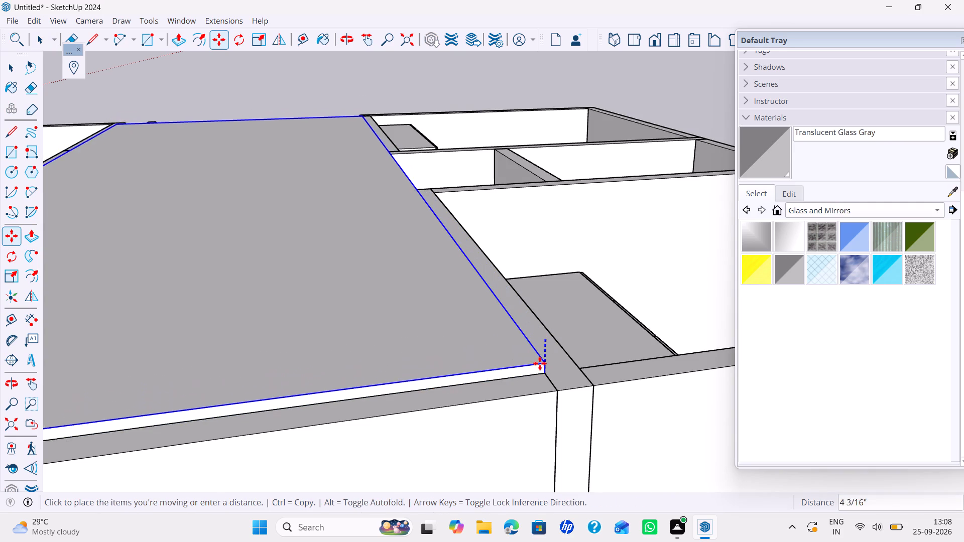
{"action": "left_click", "coordinate": [558, 391]}
{"action": "key", "text": "space"}
Hide the ceiling slab group over the central hall.
{"action": "scroll", "coordinate": [497, 348], "scroll_direction": "down", "scroll_amount": 6}
{"action": "middle_click_drag", "start_coordinate": [497, 348], "coordinate": [496, 429]}
{"action": "scroll", "coordinate": [490, 368], "scroll_direction": "down", "scroll_amount": 4, "text": "shift"}
{"action": "middle_click_drag", "start_coordinate": [489, 368], "coordinate": [579, 403], "text": "shift"}
{"action": "middle_click_drag", "start_coordinate": [553, 392], "coordinate": [517, 445]}
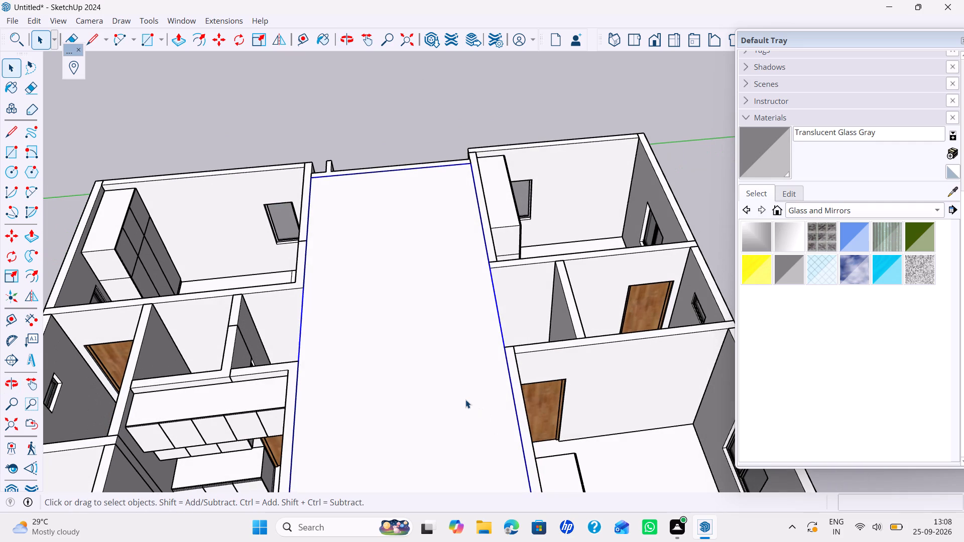
{"action": "right_click", "coordinate": [462, 397]}
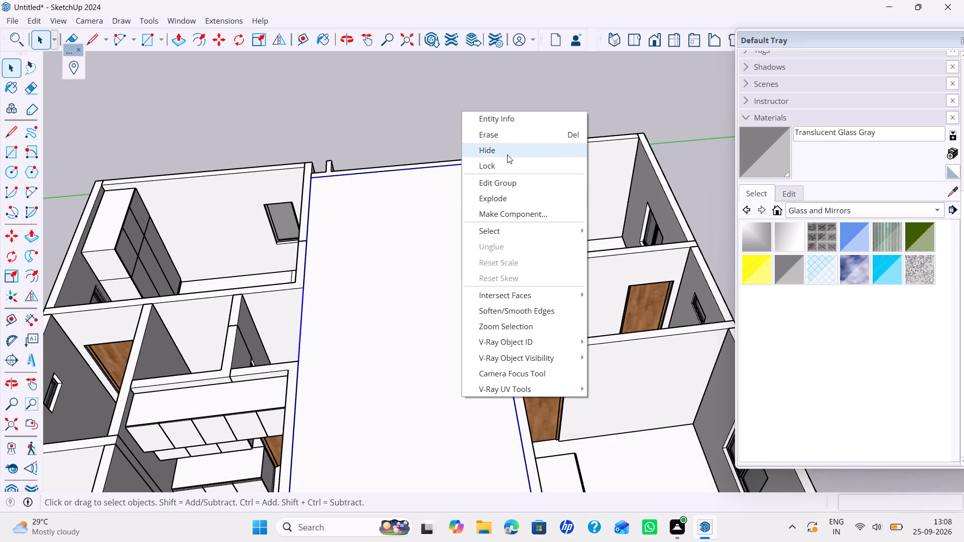
{"action": "left_click", "coordinate": [507, 155]}
Start a new group and draw a vertical rectangle about 8' by 8' filling the front entrance opening, from its bottom corner to the opposite top corner.
{"action": "middle_click_drag", "start_coordinate": [398, 244], "coordinate": [426, 344], "text": "shift"}
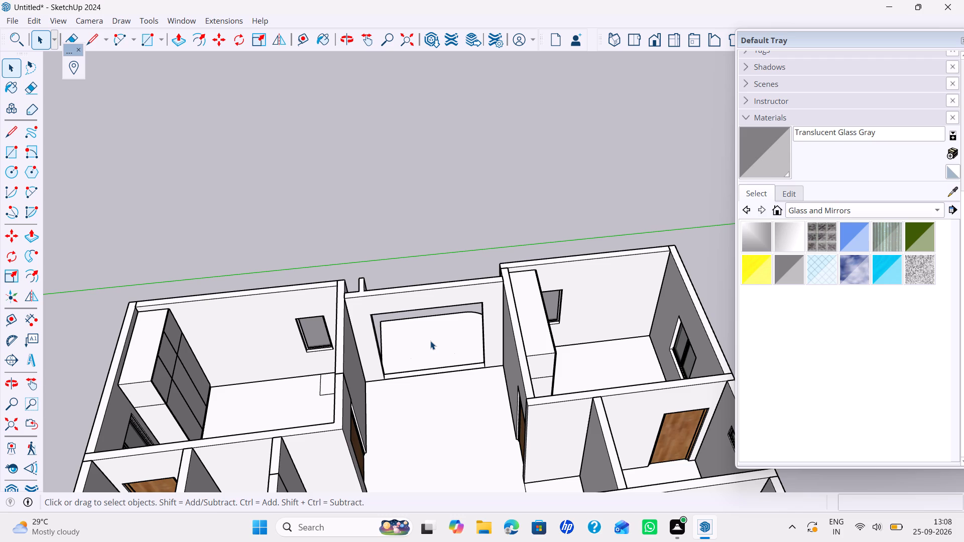
{"action": "right_click", "coordinate": [392, 244]}
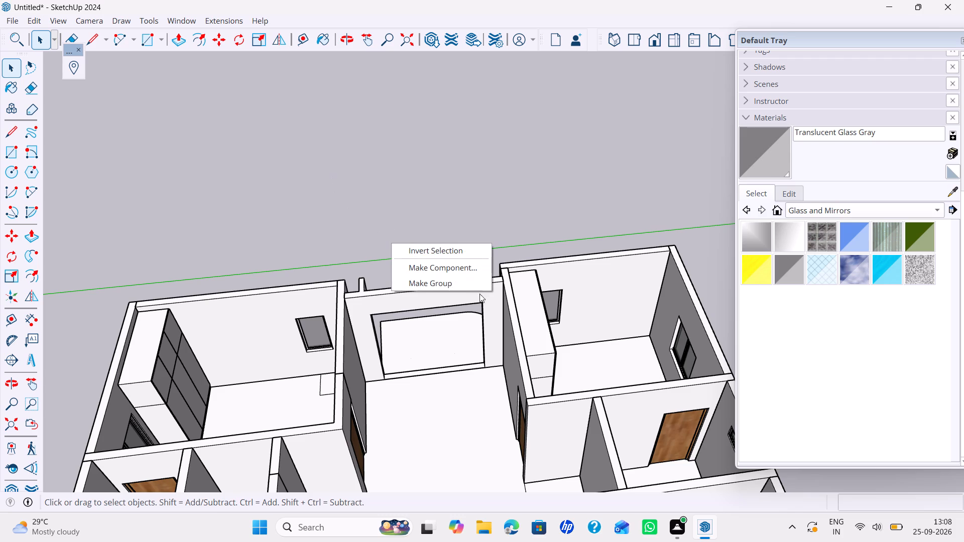
{"action": "left_click", "coordinate": [453, 287]}
{"action": "middle_click_drag", "start_coordinate": [415, 275], "coordinate": [635, 272]}
{"action": "middle_click_drag", "start_coordinate": [576, 278], "coordinate": [689, 236]}
{"action": "scroll", "coordinate": [496, 267], "scroll_direction": "down", "scroll_amount": 4}
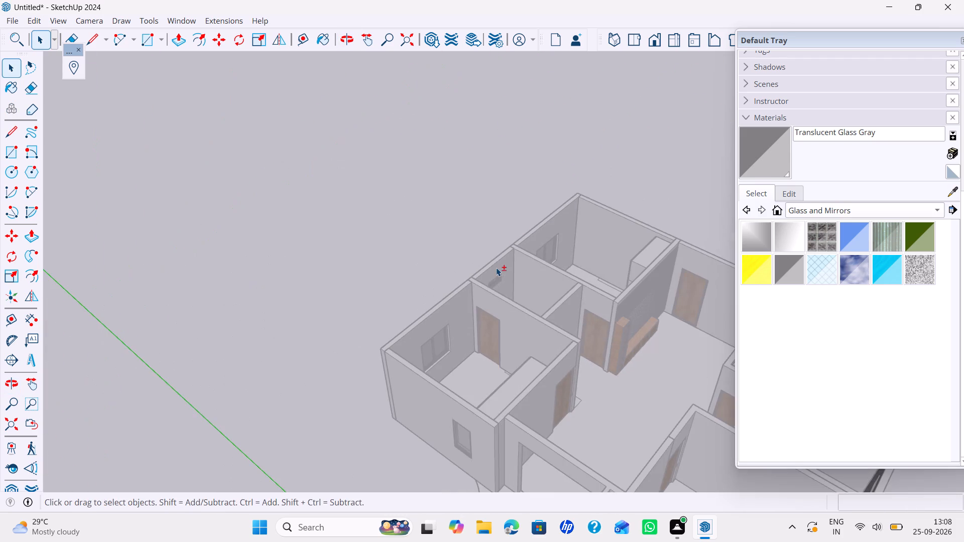
{"action": "middle_click_drag", "start_coordinate": [496, 267], "coordinate": [468, 251], "text": "shift"}
{"action": "middle_click_drag", "start_coordinate": [513, 330], "coordinate": [175, 124]}
{"action": "middle_click_drag", "start_coordinate": [193, 157], "coordinate": [412, 148]}
{"action": "scroll", "coordinate": [412, 148], "scroll_direction": "up", "scroll_amount": 1}
{"action": "scroll", "coordinate": [367, 187], "scroll_direction": "down", "scroll_amount": 5}
{"action": "middle_click_drag", "start_coordinate": [367, 193], "coordinate": [485, 161], "text": "shift"}
{"action": "middle_click_drag", "start_coordinate": [376, 242], "coordinate": [379, 185]}
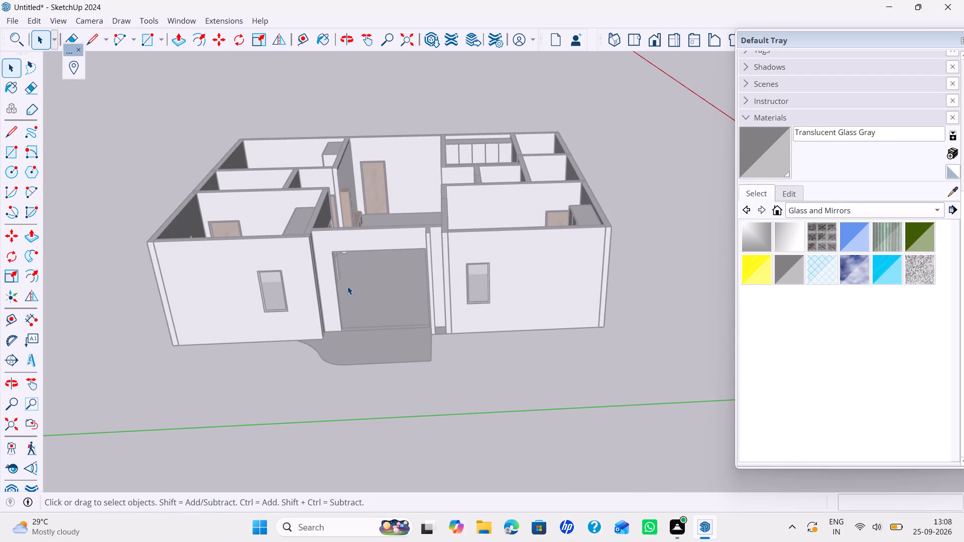
{"action": "scroll", "coordinate": [331, 321], "scroll_direction": "up", "scroll_amount": 7}
{"action": "middle_click_drag", "start_coordinate": [335, 316], "coordinate": [330, 322]}
{"action": "key", "text": "r"}
{"action": "scroll", "coordinate": [352, 321], "scroll_direction": "up", "scroll_amount": 5}
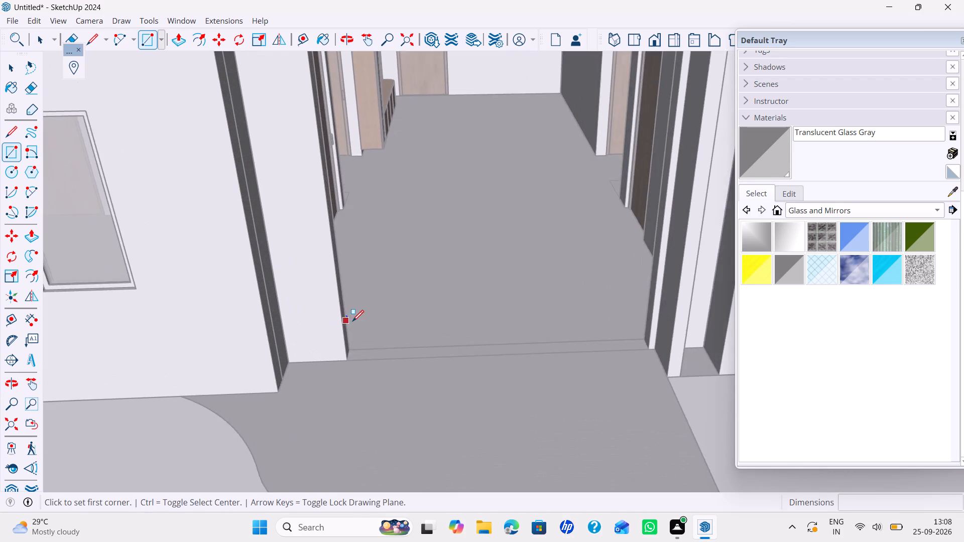
{"action": "scroll", "coordinate": [352, 322], "scroll_direction": "up", "scroll_amount": 6}
{"action": "scroll", "coordinate": [355, 363], "scroll_direction": "up", "scroll_amount": 3}
{"action": "scroll", "coordinate": [355, 363], "scroll_direction": "down", "scroll_amount": 4}
{"action": "middle_click_drag", "start_coordinate": [355, 363], "coordinate": [341, 338], "text": "shift"}
{"action": "scroll", "coordinate": [341, 347], "scroll_direction": "up", "scroll_amount": 5}
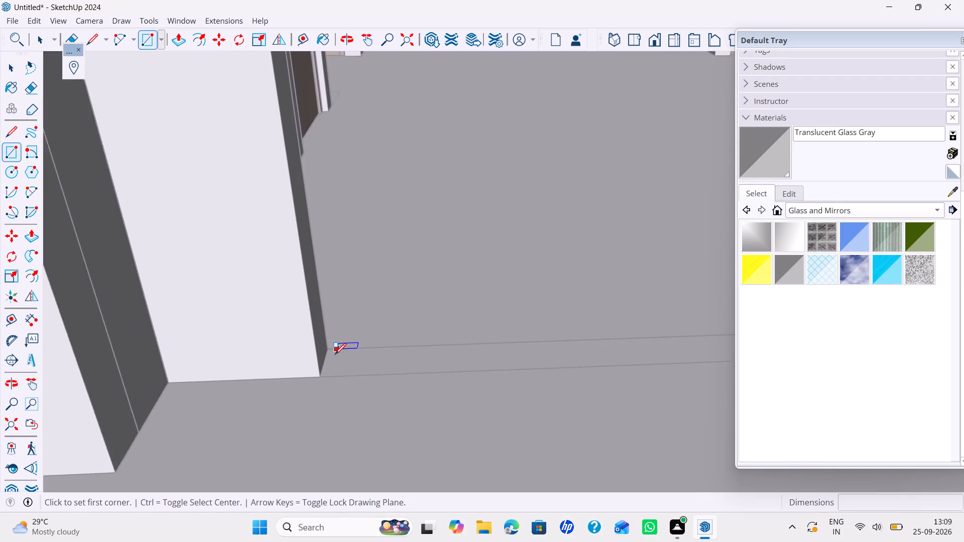
{"action": "left_click", "coordinate": [321, 364]}
{"action": "scroll", "coordinate": [351, 349], "scroll_direction": "down", "scroll_amount": 9}
{"action": "scroll", "coordinate": [396, 344], "scroll_direction": "down", "scroll_amount": 7}
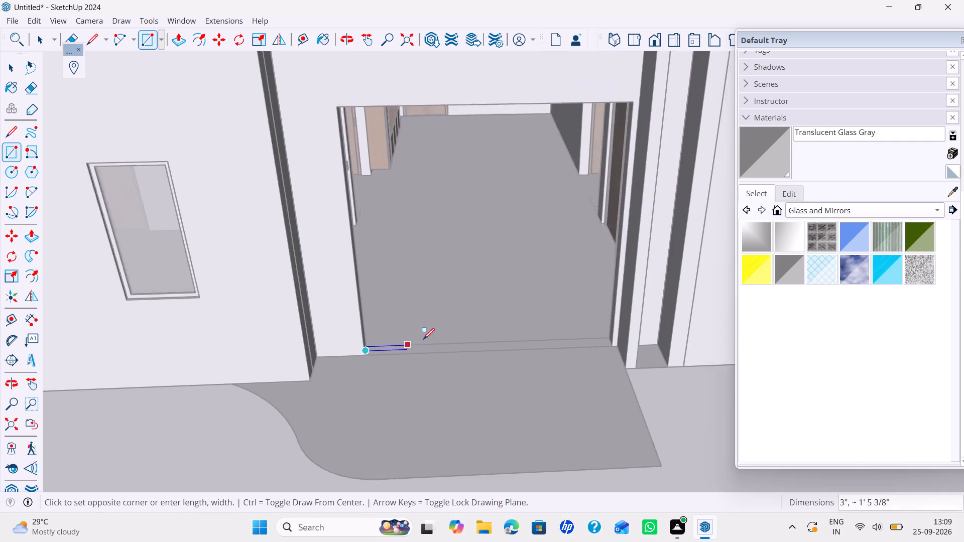
{"action": "middle_click_drag", "start_coordinate": [441, 330], "coordinate": [338, 381], "text": "shift"}
{"action": "middle_click_drag", "start_coordinate": [404, 359], "coordinate": [412, 354]}
{"action": "key", "text": "Left"}
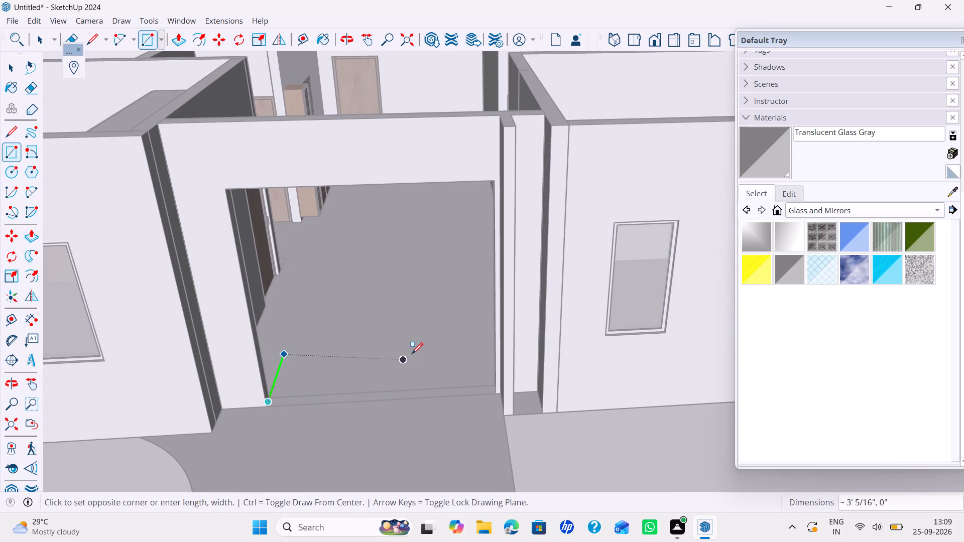
{"action": "key", "text": "Right"}
{"action": "scroll", "coordinate": [485, 199], "scroll_direction": "up", "scroll_amount": 6}
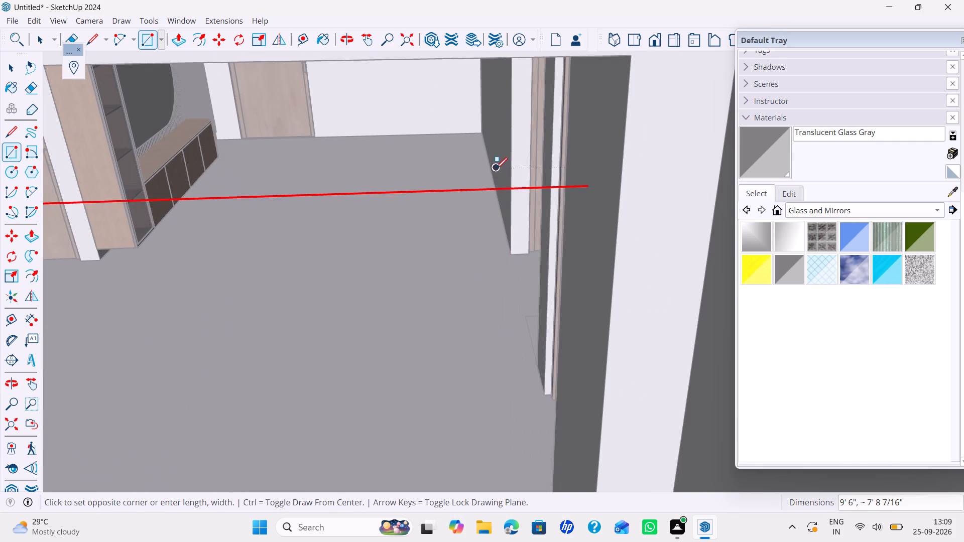
{"action": "scroll", "coordinate": [500, 164], "scroll_direction": "down", "scroll_amount": 3}
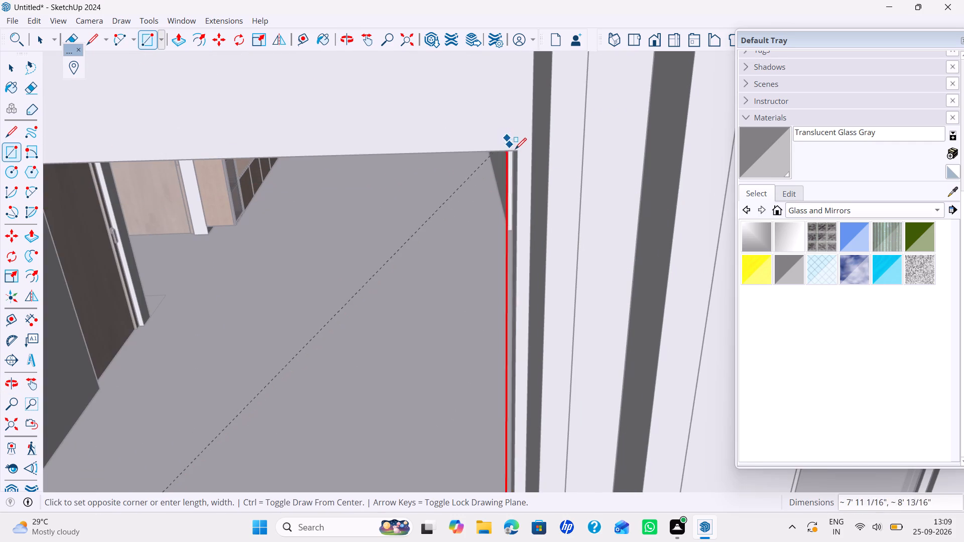
{"action": "left_click", "coordinate": [516, 151]}
{"action": "key", "text": "space"}
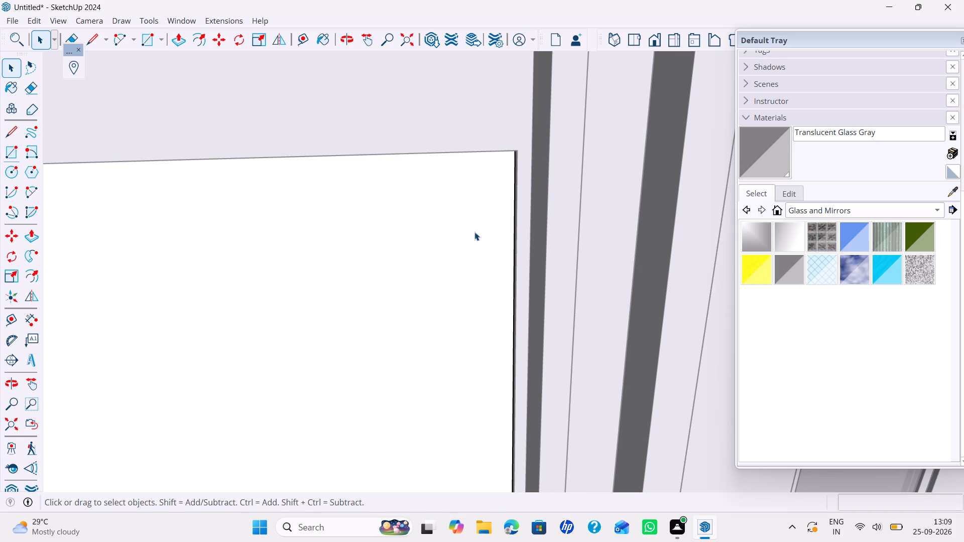
Offset the entrance rectangle 50 mm inward and delete the inner face to leave a frame outline.
{"action": "scroll", "coordinate": [470, 239], "scroll_direction": "down", "scroll_amount": 6}
{"action": "key", "text": "f"}
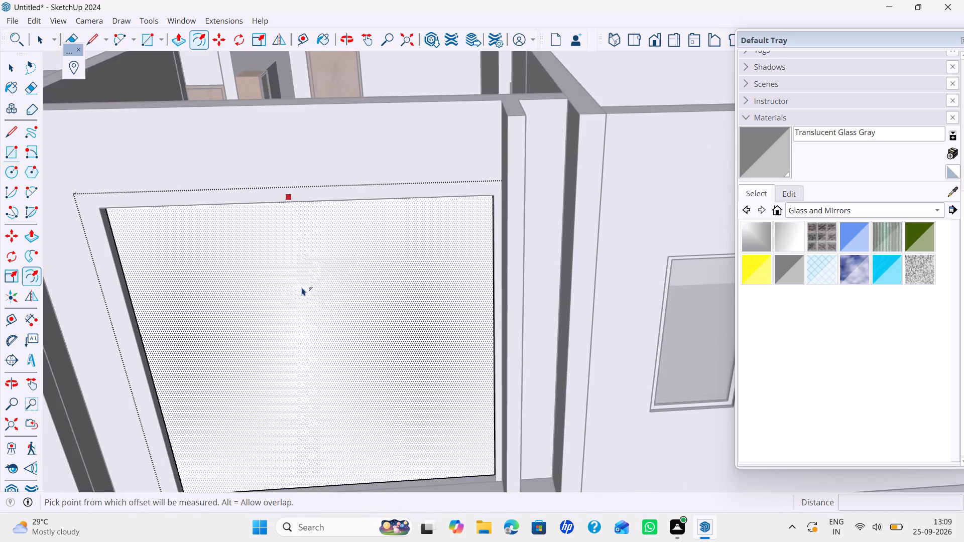
{"action": "left_click", "coordinate": [302, 287]}
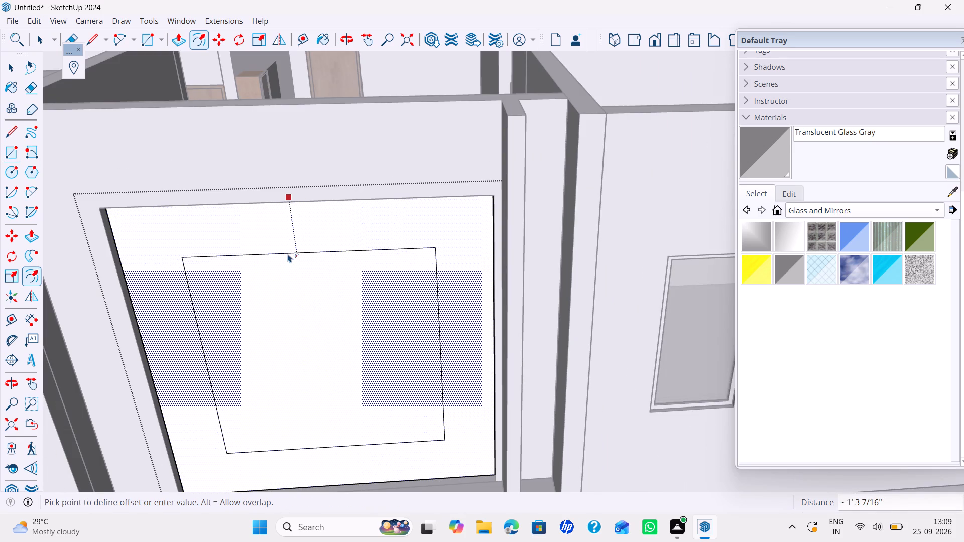
{"action": "type", "text": "50MM"}
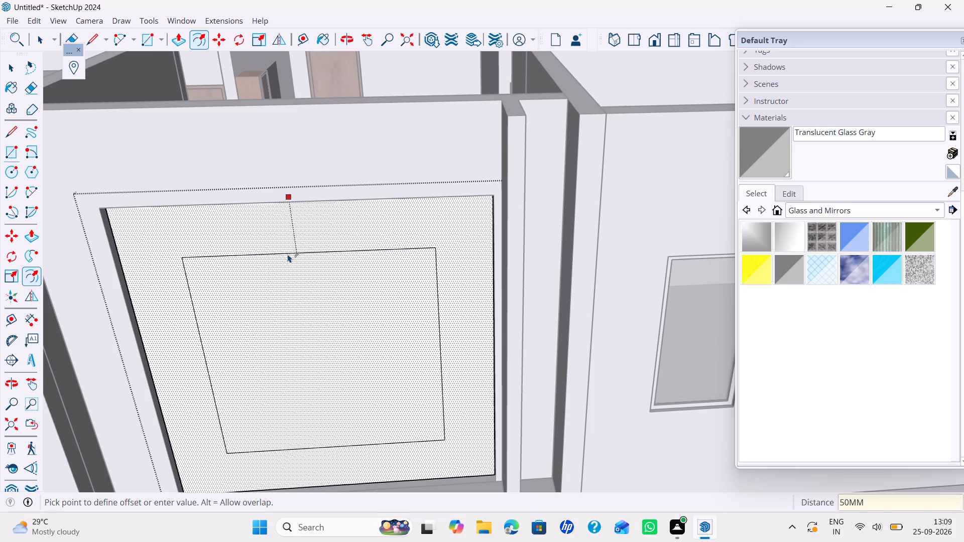
{"action": "key", "text": "Return"}
{"action": "key", "text": "space"}
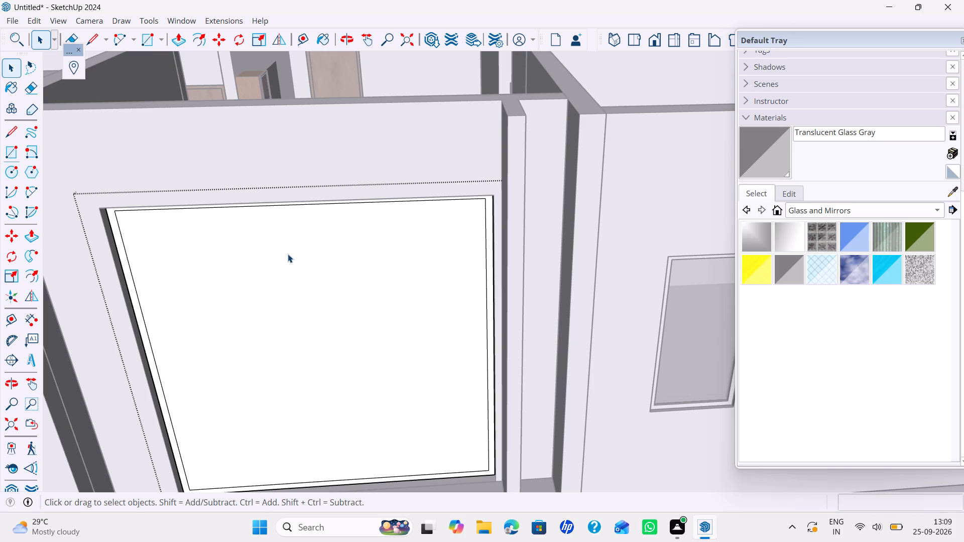
{"action": "left_click", "coordinate": [289, 255]}
{"action": "key", "text": "Delete"}
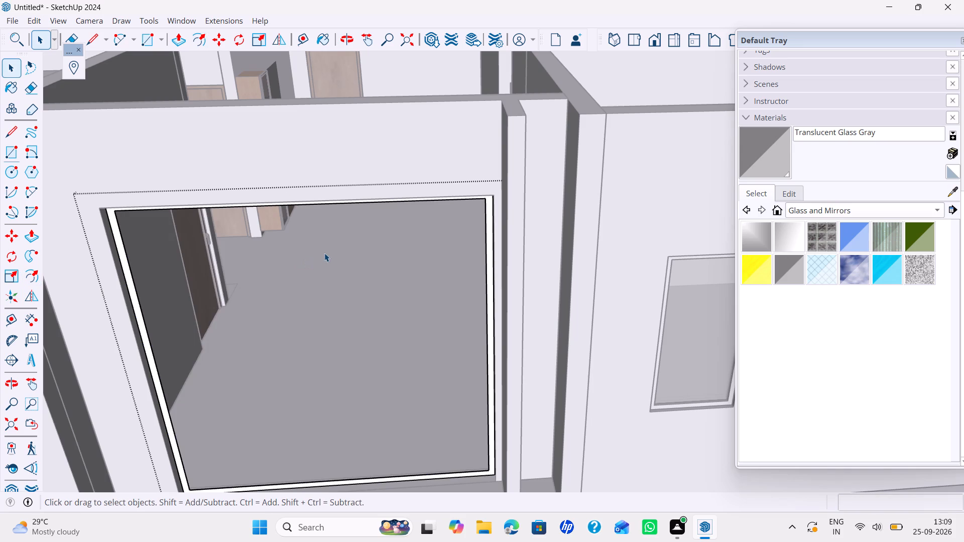
Extrude the entrance frame's face outward 50 mm with Push/Pull.
{"action": "key", "text": "p"}
{"action": "left_click", "coordinate": [492, 237]}
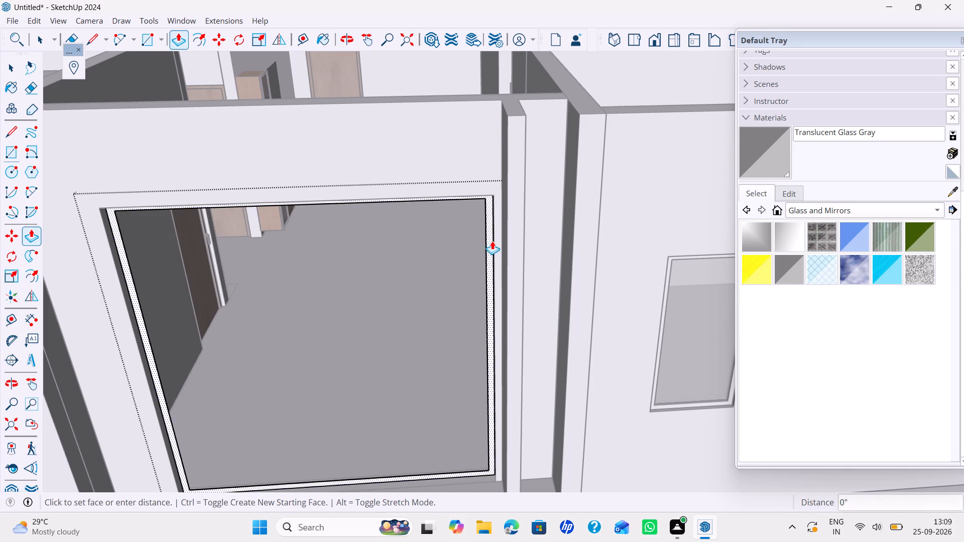
{"action": "type", "text": "50"}
{"action": "type", "text": "MM"}
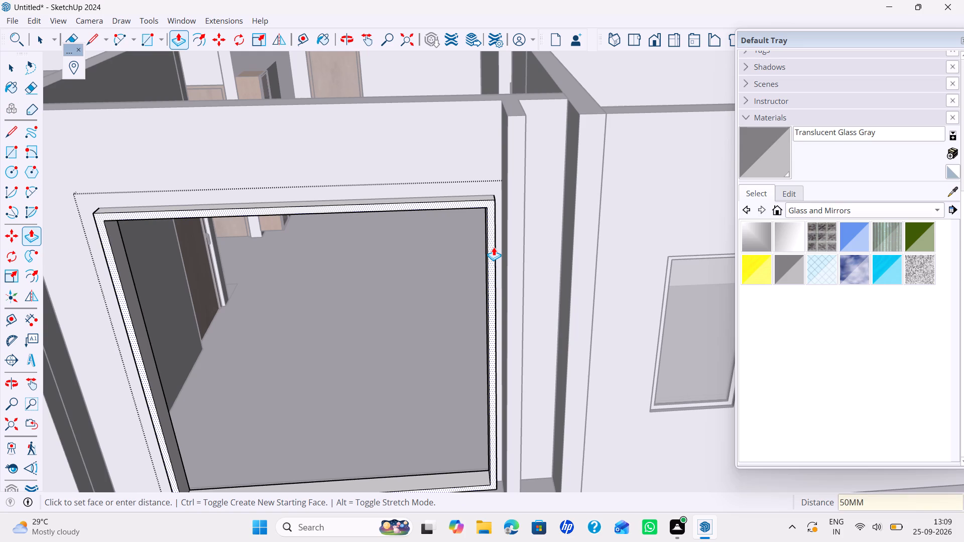
{"action": "key", "text": "Return"}
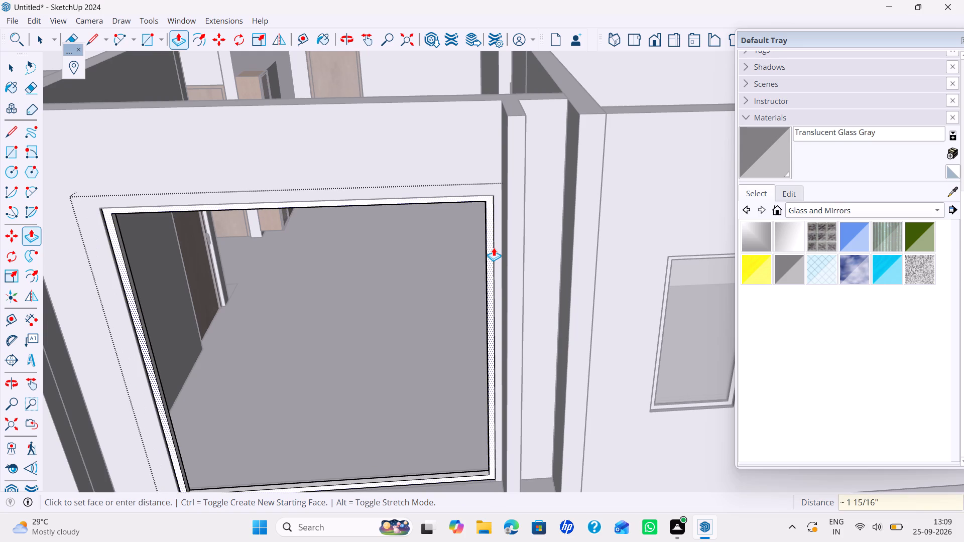
{"action": "key", "text": "space"}
Extrude the front face of the entrance frame a further 25 mm with Push/Pull.
{"action": "scroll", "coordinate": [461, 274], "scroll_direction": "down", "scroll_amount": 3}
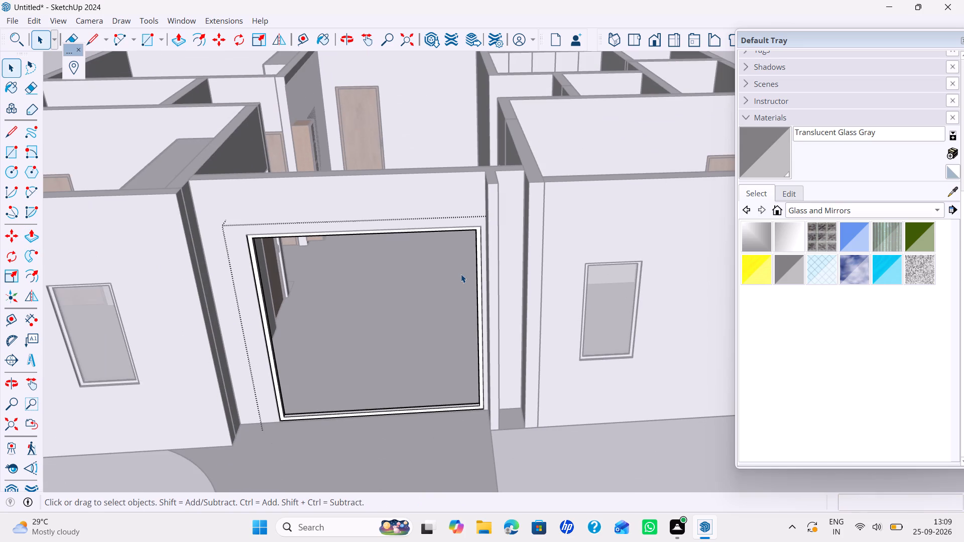
{"action": "key", "text": "p"}
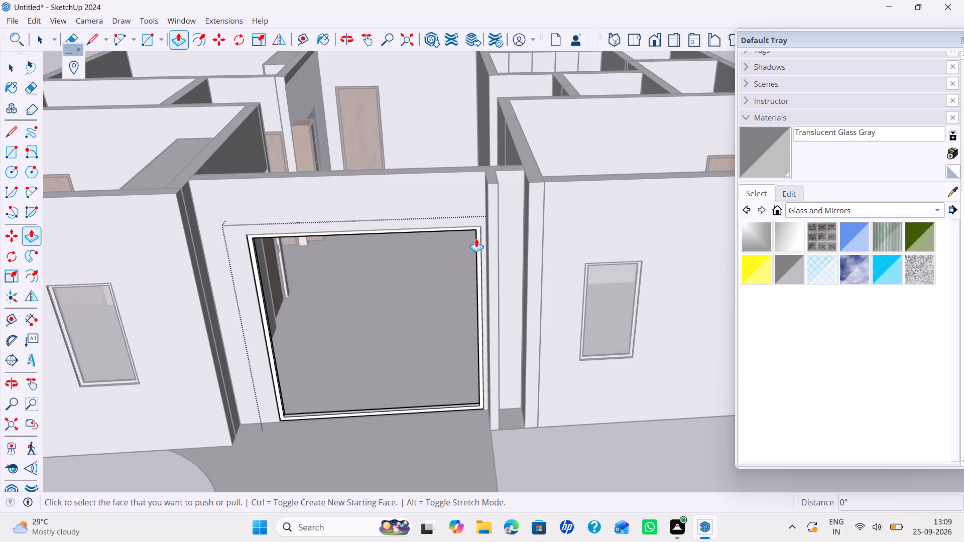
{"action": "scroll", "coordinate": [476, 238], "scroll_direction": "up", "scroll_amount": 2}
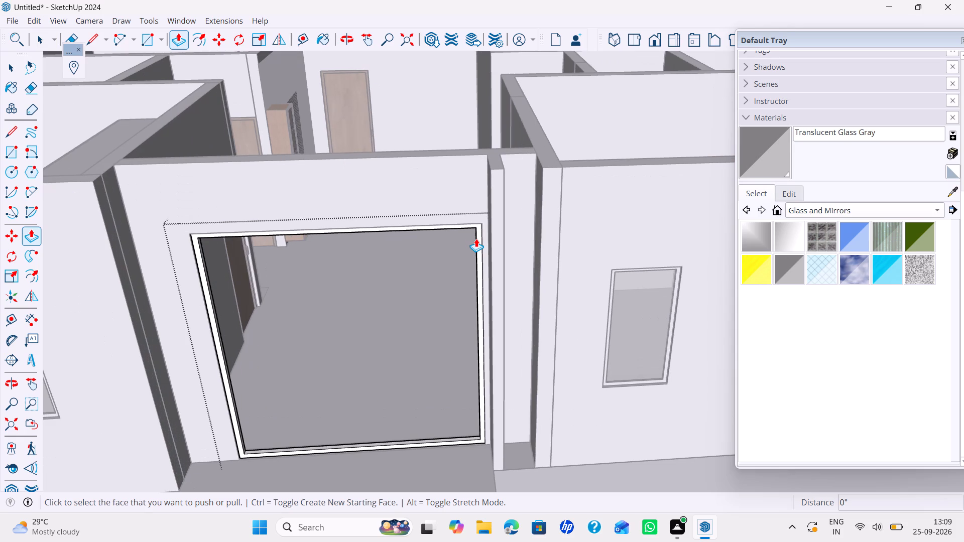
{"action": "scroll", "coordinate": [476, 238], "scroll_direction": "down", "scroll_amount": 2}
{"action": "middle_click_drag", "start_coordinate": [476, 238], "coordinate": [456, 302], "text": "shift"}
{"action": "middle_click_drag", "start_coordinate": [467, 302], "coordinate": [470, 302]}
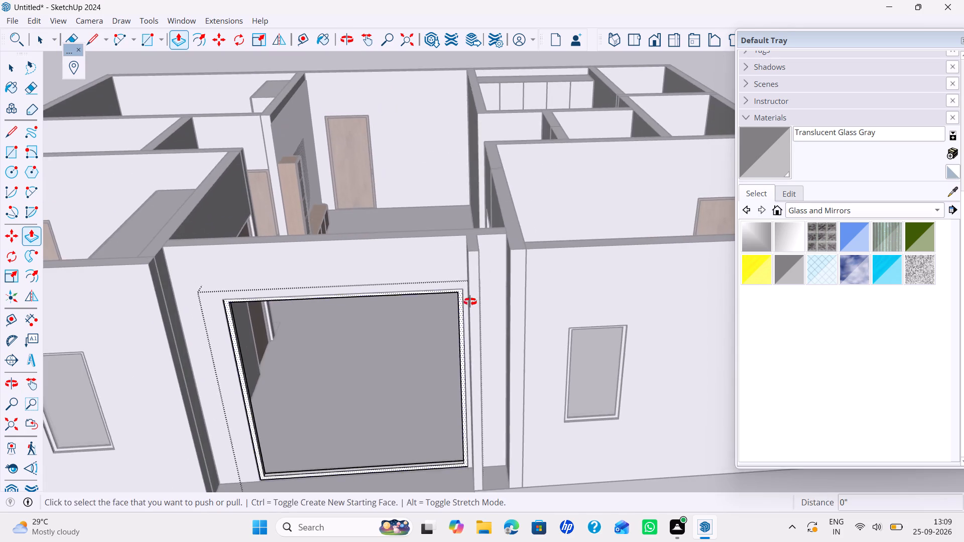
{"action": "middle_click_drag", "start_coordinate": [470, 302], "coordinate": [524, 275]}
{"action": "scroll", "coordinate": [500, 303], "scroll_direction": "up", "scroll_amount": 3}
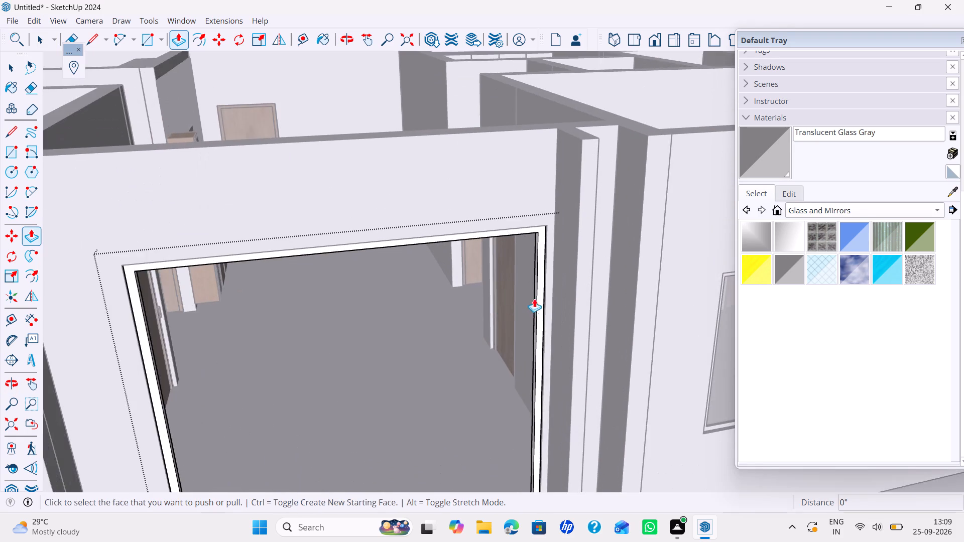
{"action": "scroll", "coordinate": [536, 294], "scroll_direction": "up", "scroll_amount": 6}
{"action": "left_click", "coordinate": [544, 276]}
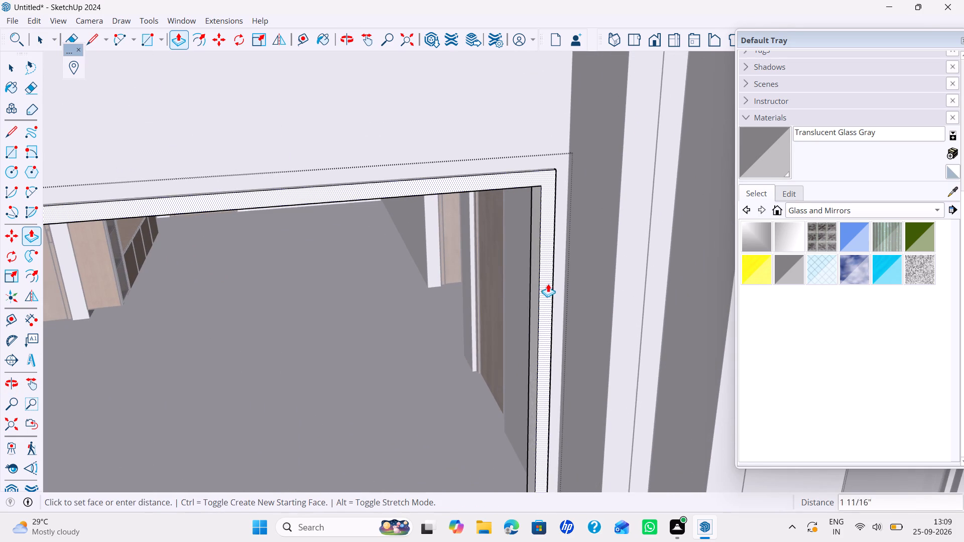
{"action": "type", "text": "25MM"}
{"action": "key", "text": "Return"}
{"action": "key", "text": "space"}
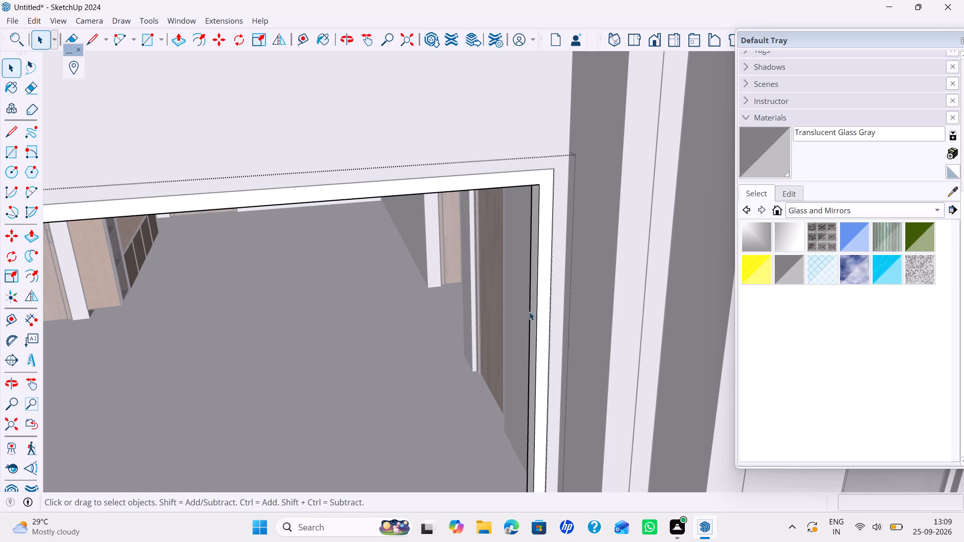
Start a nested group and draw a vertical rectangle about 3'10" by 7'8" filling the left half of the entrance frame, ending at its top midpoint.
{"action": "scroll", "coordinate": [528, 315], "scroll_direction": "down", "scroll_amount": 5}
{"action": "middle_click_drag", "start_coordinate": [524, 317], "coordinate": [558, 305], "text": "shift"}
{"action": "middle_click_drag", "start_coordinate": [534, 306], "coordinate": [532, 290]}
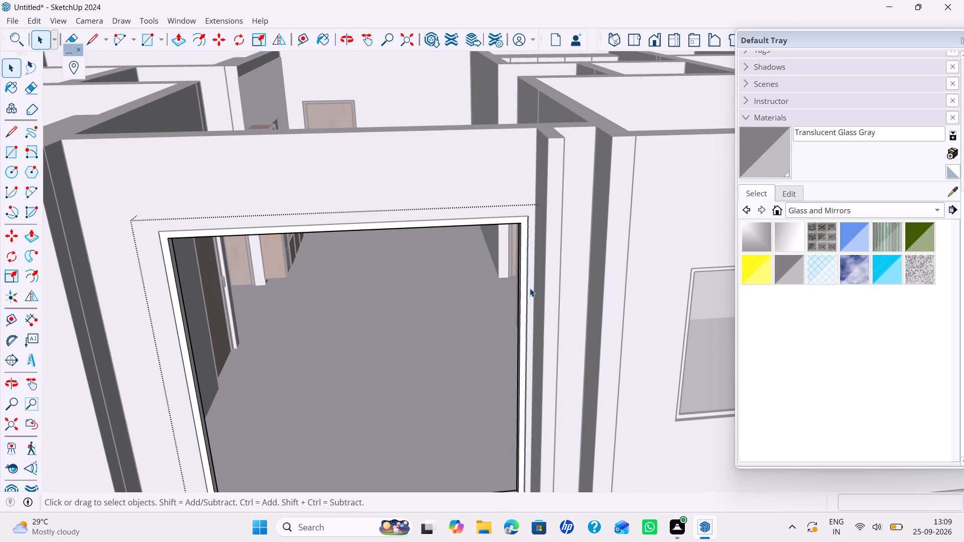
{"action": "scroll", "coordinate": [497, 305], "scroll_direction": "down", "scroll_amount": 4}
{"action": "right_click", "coordinate": [443, 338]}
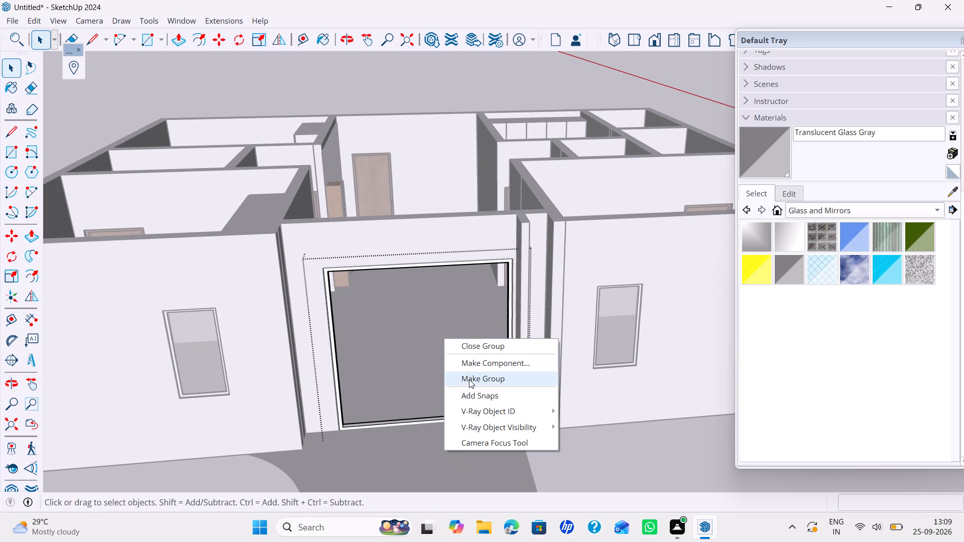
{"action": "left_click", "coordinate": [469, 380]}
{"action": "middle_click_drag", "start_coordinate": [417, 379], "coordinate": [498, 367]}
{"action": "middle_click_drag", "start_coordinate": [498, 367], "coordinate": [414, 384]}
{"action": "key", "text": "r"}
{"action": "scroll", "coordinate": [385, 371], "scroll_direction": "up", "scroll_amount": 3}
{"action": "middle_click_drag", "start_coordinate": [385, 371], "coordinate": [450, 362], "text": "shift"}
{"action": "middle_click_drag", "start_coordinate": [448, 364], "coordinate": [407, 384]}
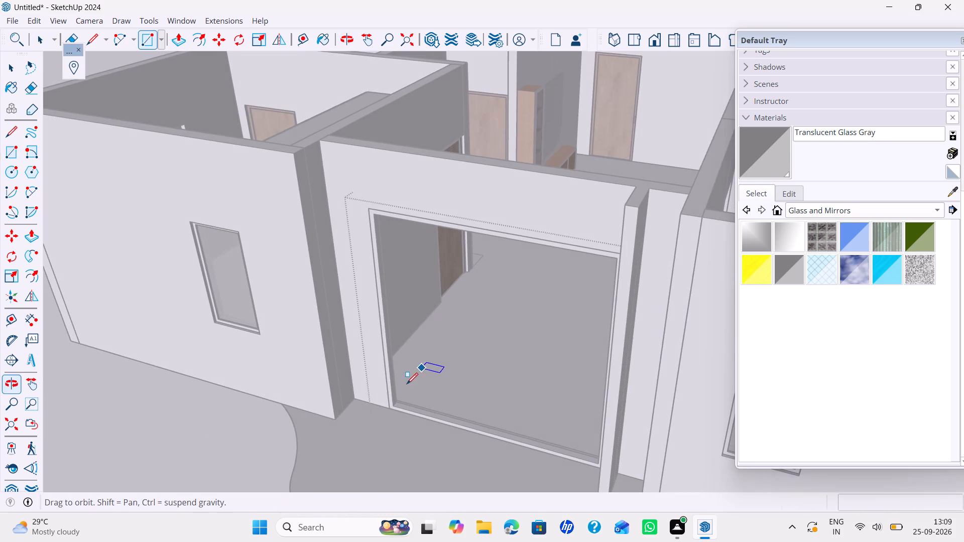
{"action": "middle_click_drag", "start_coordinate": [395, 387], "coordinate": [417, 384], "text": "shift"}
{"action": "scroll", "coordinate": [410, 402], "scroll_direction": "up", "scroll_amount": 9}
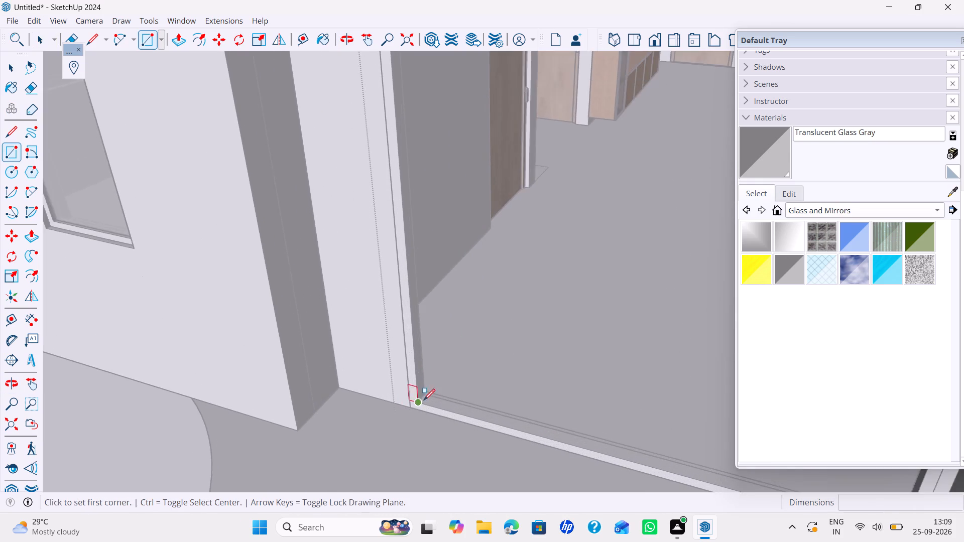
{"action": "scroll", "coordinate": [424, 400], "scroll_direction": "up", "scroll_amount": 5}
{"action": "left_click", "coordinate": [422, 399]}
{"action": "scroll", "coordinate": [442, 358], "scroll_direction": "down", "scroll_amount": 8}
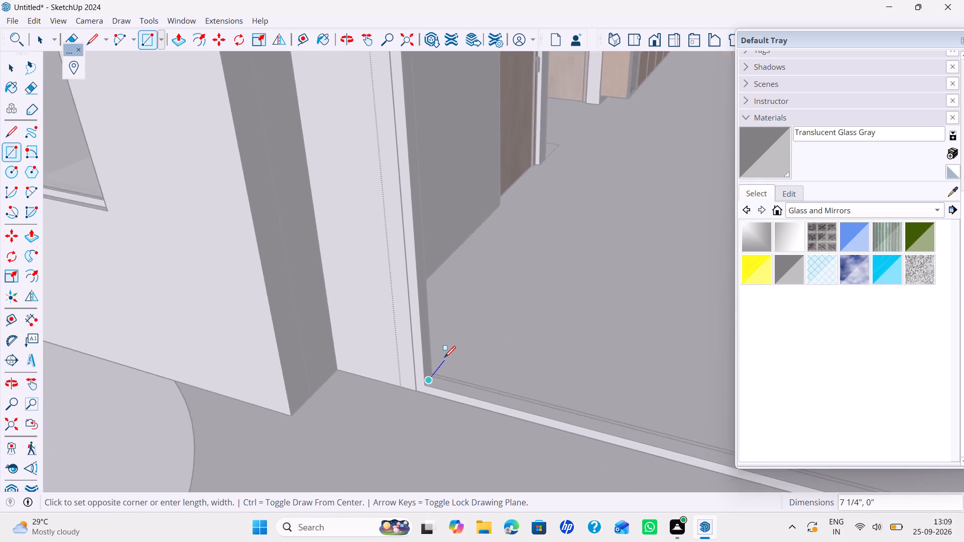
{"action": "scroll", "coordinate": [445, 356], "scroll_direction": "down", "scroll_amount": 14}
{"action": "middle_click_drag", "start_coordinate": [446, 355], "coordinate": [473, 366], "text": "shift"}
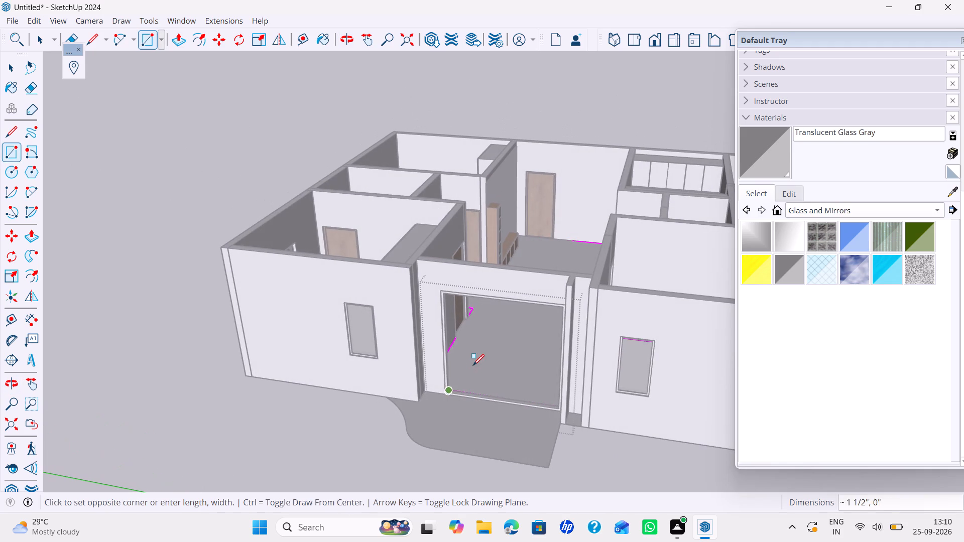
{"action": "key", "text": "Right"}
{"action": "key", "text": "Left"}
{"action": "scroll", "coordinate": [519, 300], "scroll_direction": "up", "scroll_amount": 4}
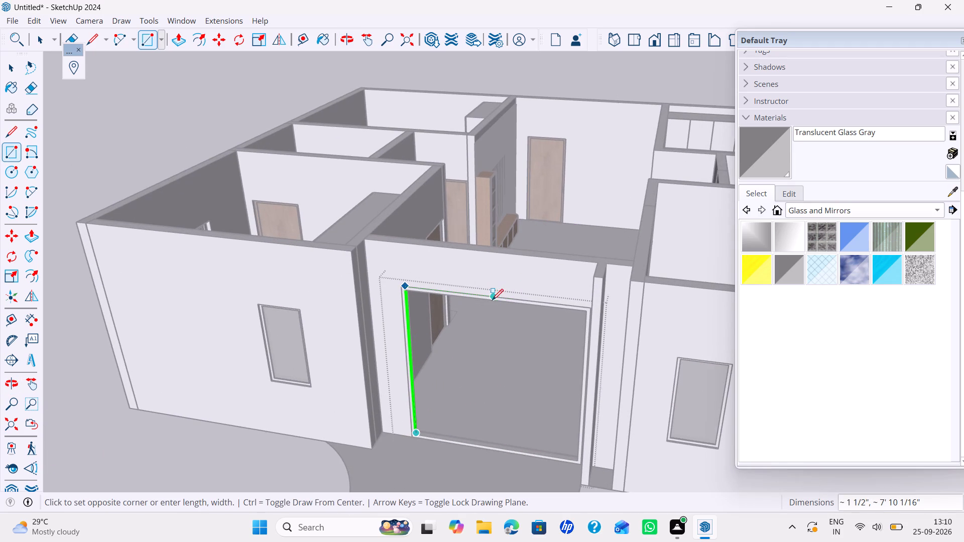
{"action": "key", "text": "Left"}
{"action": "key", "text": "Right"}
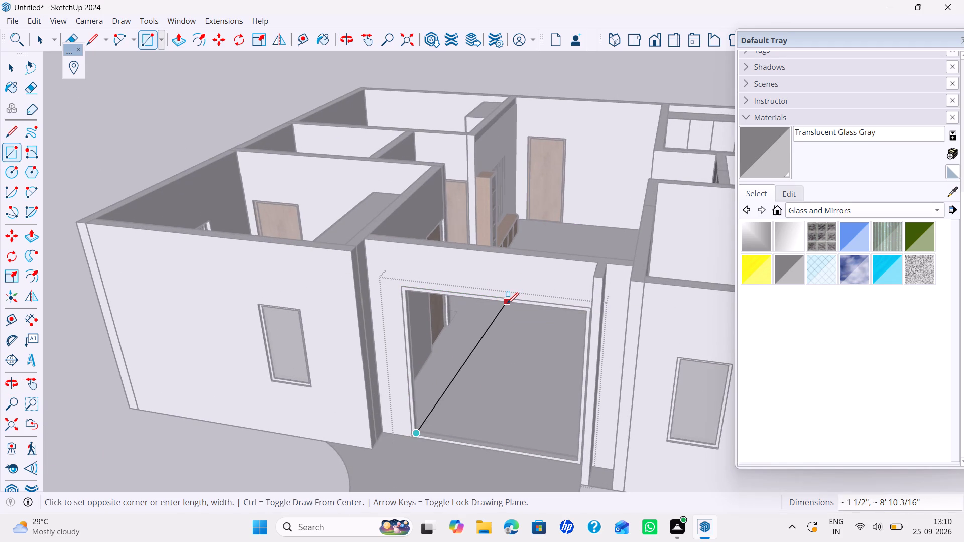
{"action": "scroll", "coordinate": [505, 303], "scroll_direction": "up", "scroll_amount": 4}
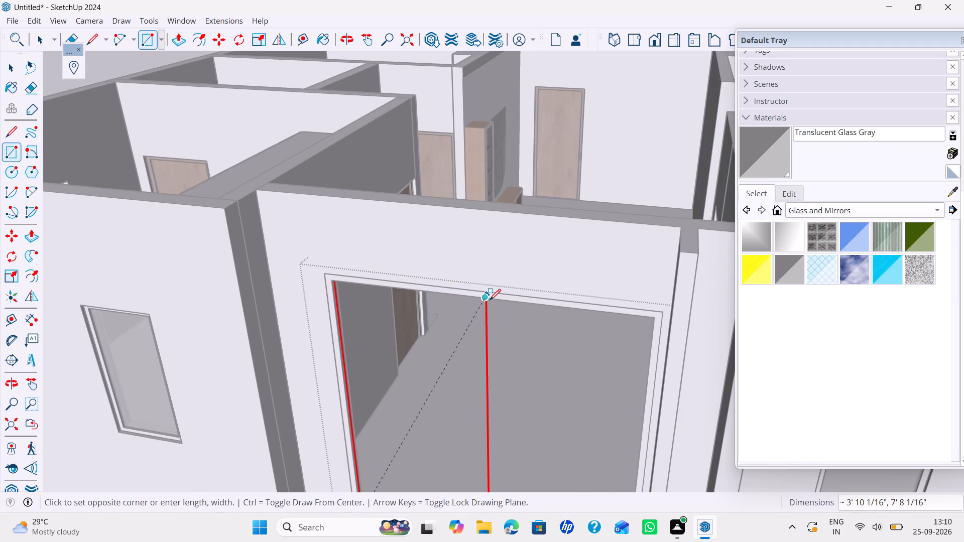
{"action": "left_click", "coordinate": [485, 299]}
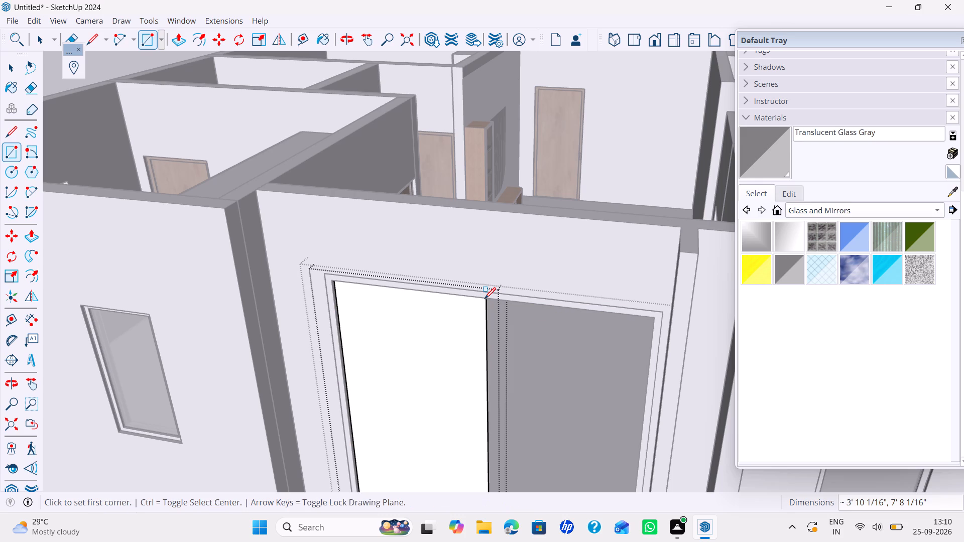
{"action": "key", "text": "space"}
Offset the door panel rectangle 36 mm inward and delete the inner face to leave a panel frame outline.
{"action": "scroll", "coordinate": [442, 346], "scroll_direction": "down", "scroll_amount": 3}
{"action": "middle_click_drag", "start_coordinate": [448, 346], "coordinate": [491, 313]}
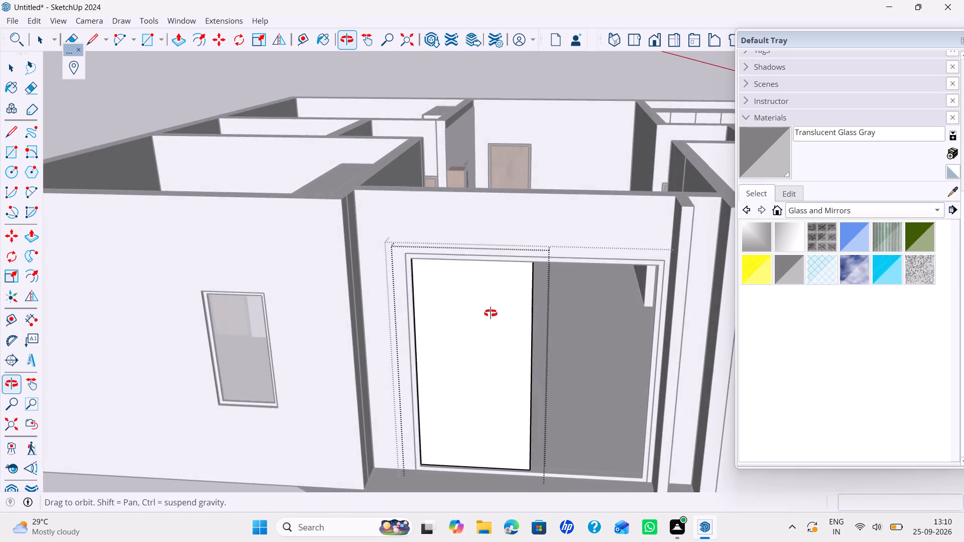
{"action": "middle_click_drag", "start_coordinate": [491, 313], "coordinate": [503, 283]}
{"action": "key", "text": "f"}
{"action": "left_click", "coordinate": [475, 349]}
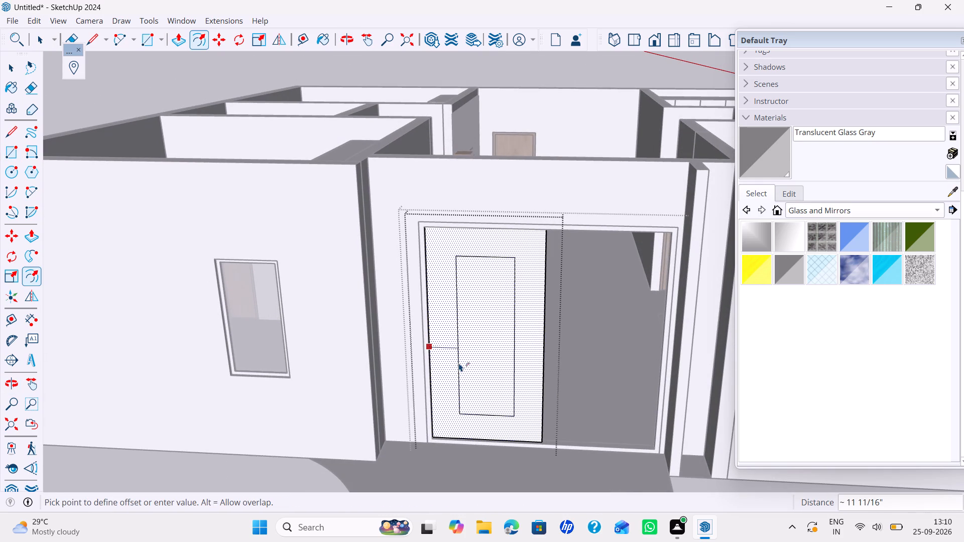
{"action": "type", "text": "36MM"}
{"action": "key", "text": "Return"}
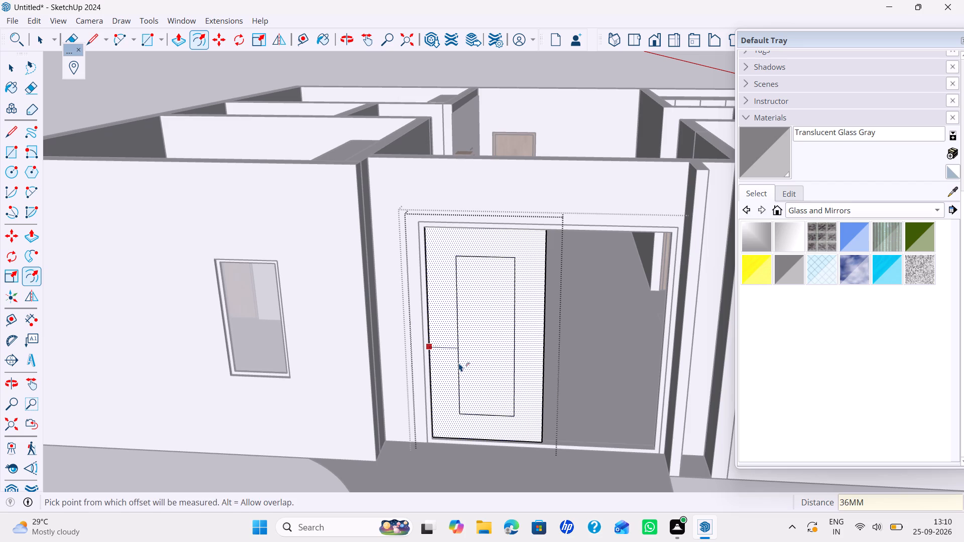
{"action": "key", "text": "space"}
{"action": "left_click", "coordinate": [463, 365]}
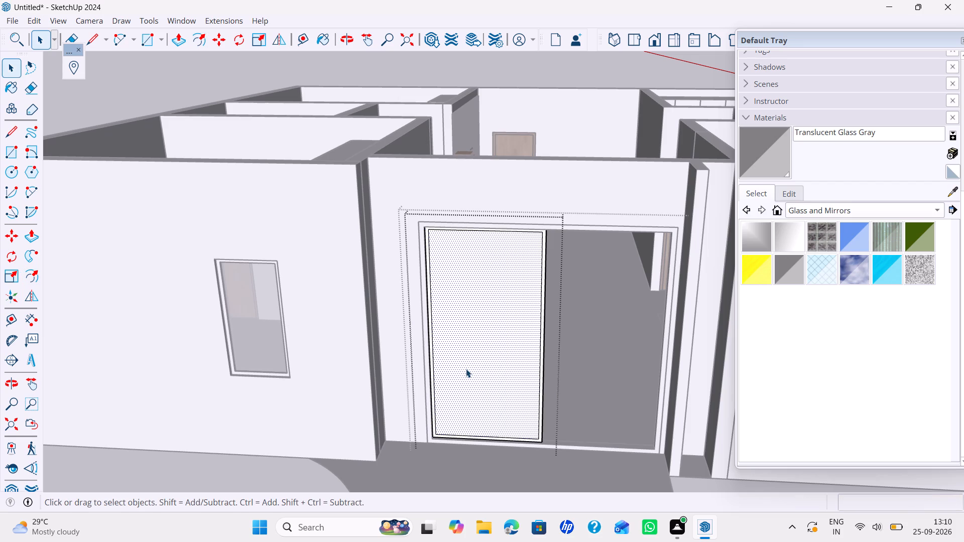
{"action": "key", "text": "Delete"}
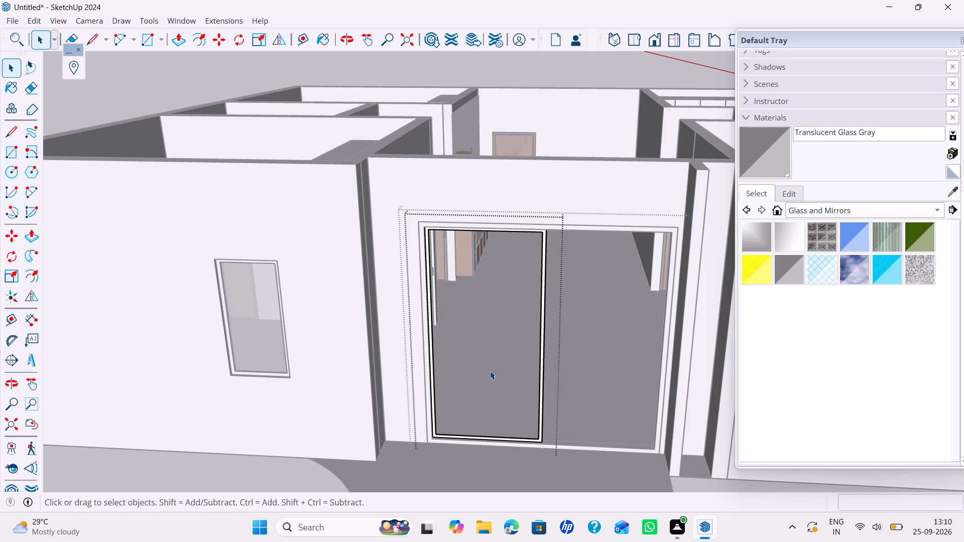
Extrude the panel frame's face outward 18 mm with Push/Pull.
{"action": "key", "text": "p"}
{"action": "scroll", "coordinate": [519, 436], "scroll_direction": "up", "scroll_amount": 8}
{"action": "middle_click_drag", "start_coordinate": [526, 445], "coordinate": [464, 461]}
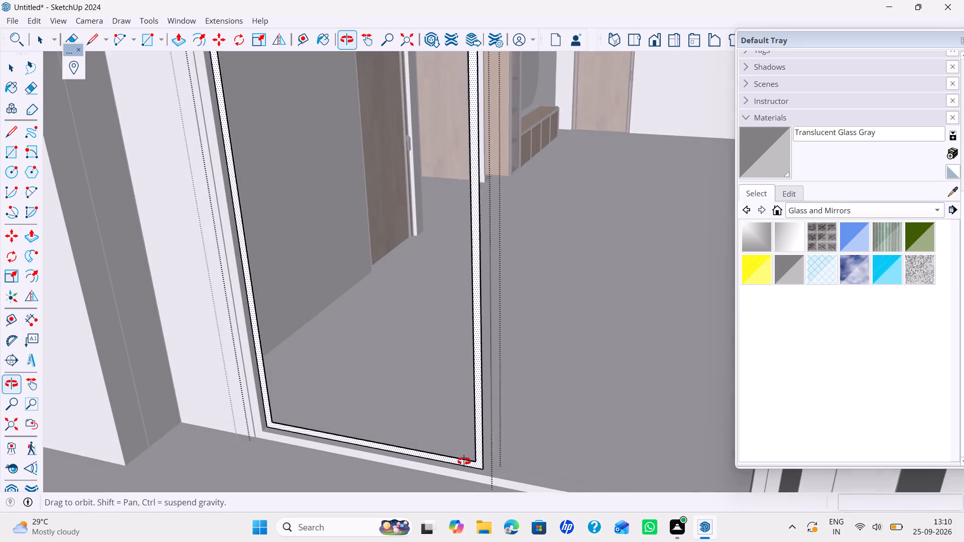
{"action": "middle_click_drag", "start_coordinate": [464, 461], "coordinate": [480, 389]}
{"action": "middle_click_drag", "start_coordinate": [474, 413], "coordinate": [431, 445]}
{"action": "scroll", "coordinate": [431, 445], "scroll_direction": "up", "scroll_amount": 1}
{"action": "middle_click_drag", "start_coordinate": [467, 410], "coordinate": [473, 404], "text": "shift"}
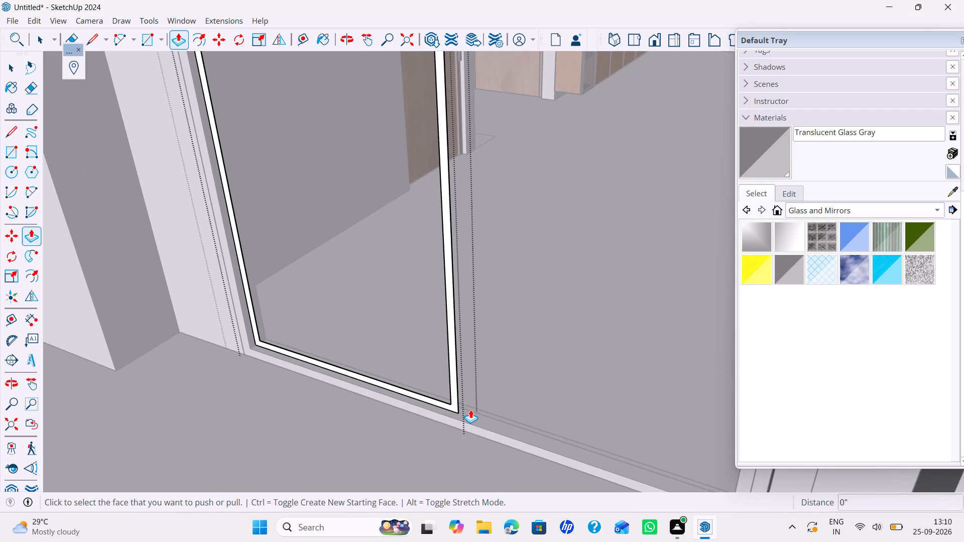
{"action": "scroll", "coordinate": [470, 410], "scroll_direction": "up", "scroll_amount": 2}
{"action": "left_click", "coordinate": [448, 411]}
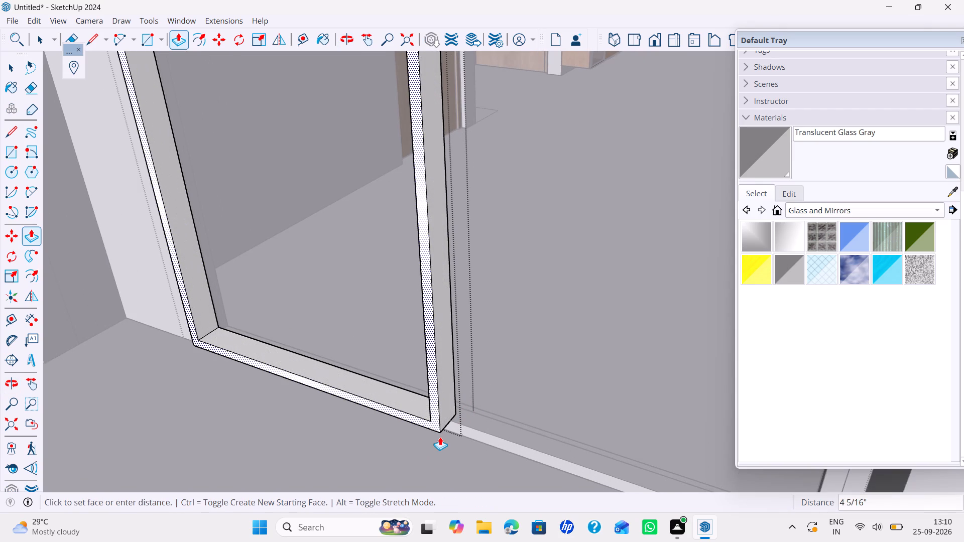
{"action": "key", "text": "1"}
{"action": "type", "text": "8MM"}
{"action": "key", "text": "Return"}
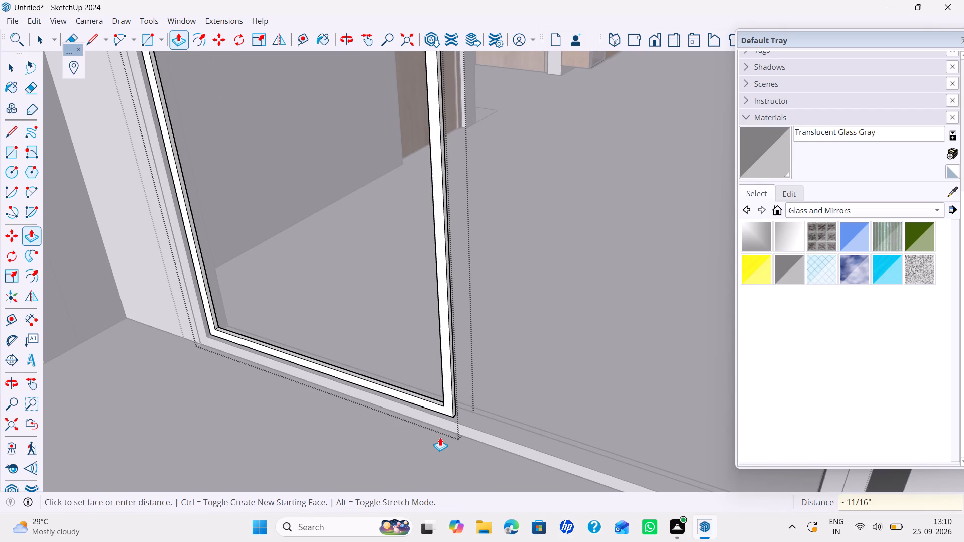
{"action": "key", "text": "space"}
Repeat the 18 mm extrusion on the panel frame's front face.
{"action": "key", "text": "p"}
{"action": "scroll", "coordinate": [465, 407], "scroll_direction": "up", "scroll_amount": 1}
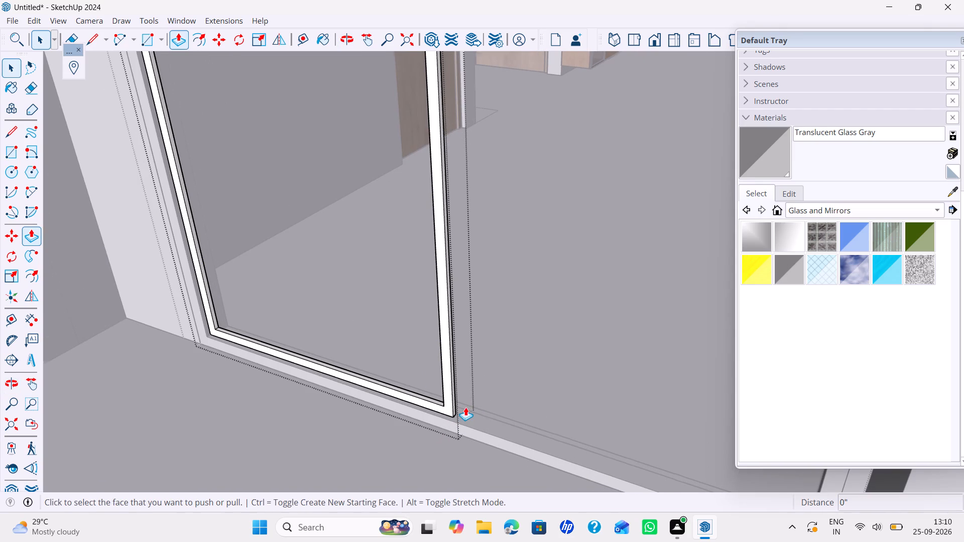
{"action": "scroll", "coordinate": [465, 407], "scroll_direction": "up", "scroll_amount": 2}
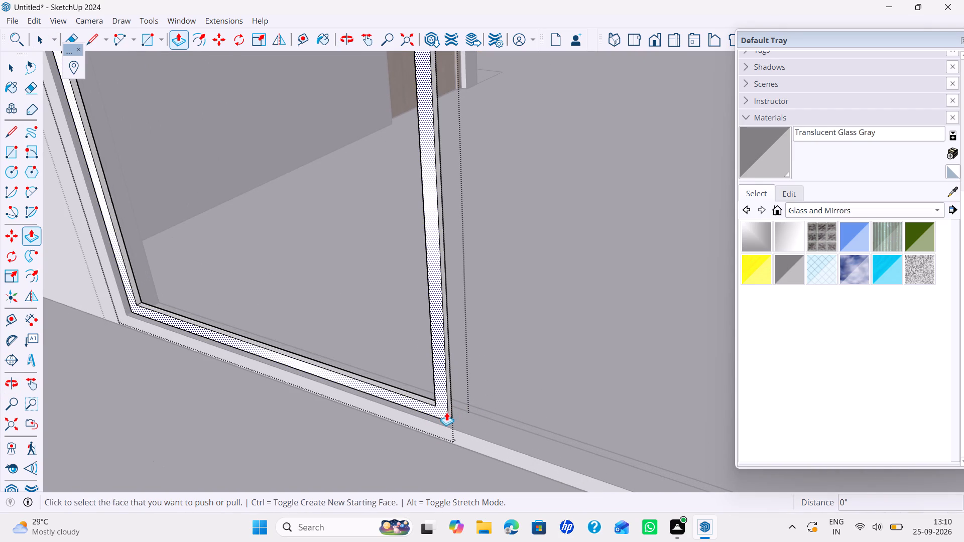
{"action": "double_click", "coordinate": [446, 412]}
{"action": "key", "text": "space"}
Push the panel frame's front face back 9 mm and leave the panel group.
{"action": "key", "text": "p"}
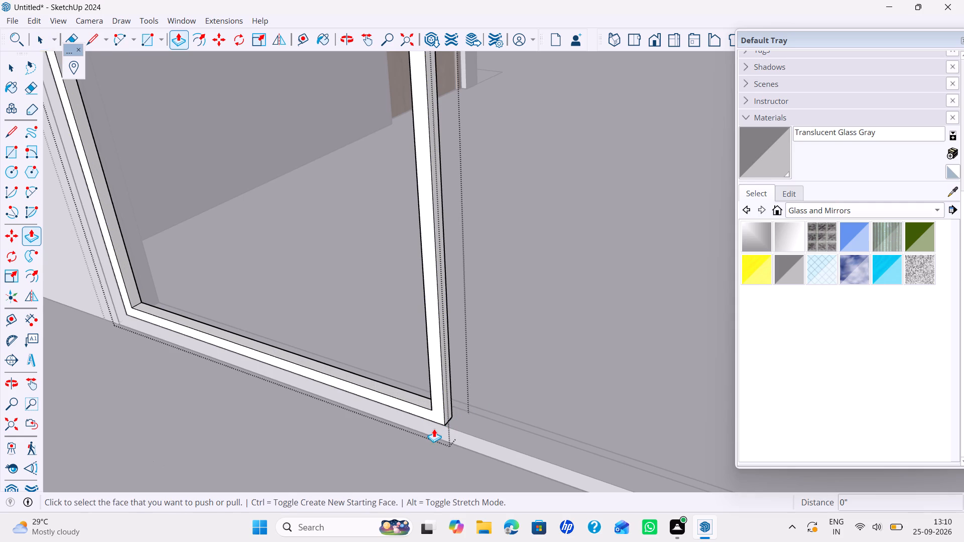
{"action": "scroll", "coordinate": [434, 429], "scroll_direction": "up", "scroll_amount": 3}
{"action": "left_click", "coordinate": [443, 413]}
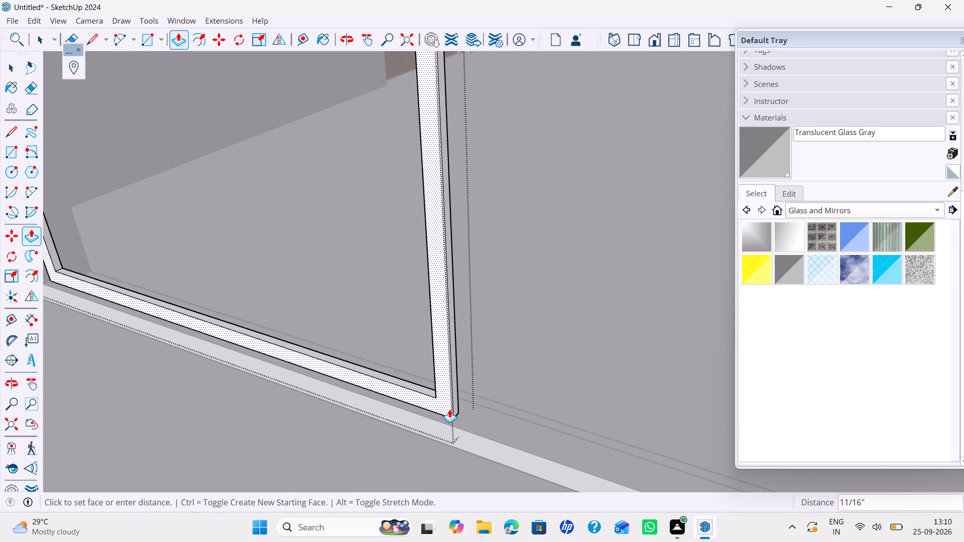
{"action": "key", "text": "9"}
{"action": "type", "text": "MM"}
{"action": "key", "text": "Return"}
{"action": "key", "text": "space"}
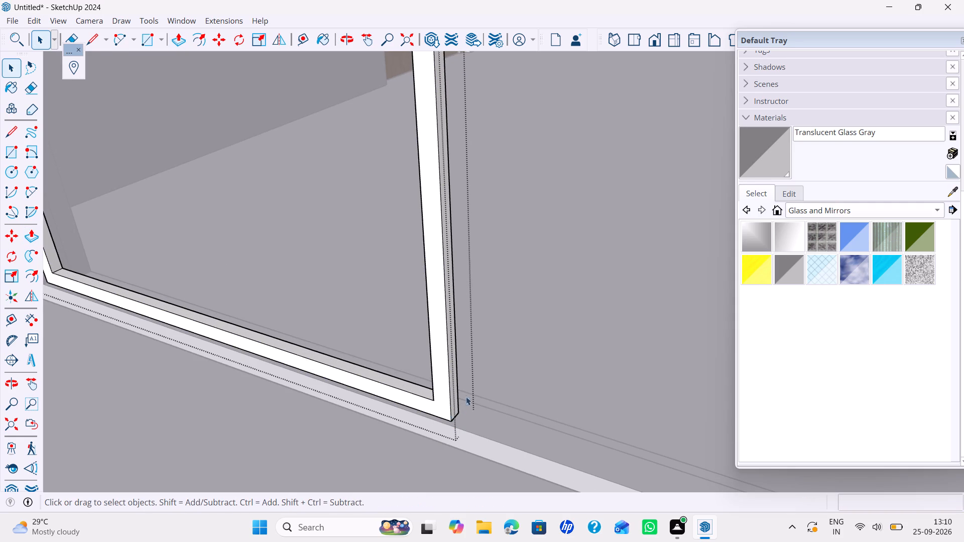
{"action": "left_click", "coordinate": [560, 364]}
{"action": "scroll", "coordinate": [483, 371], "scroll_direction": "down", "scroll_amount": 3}
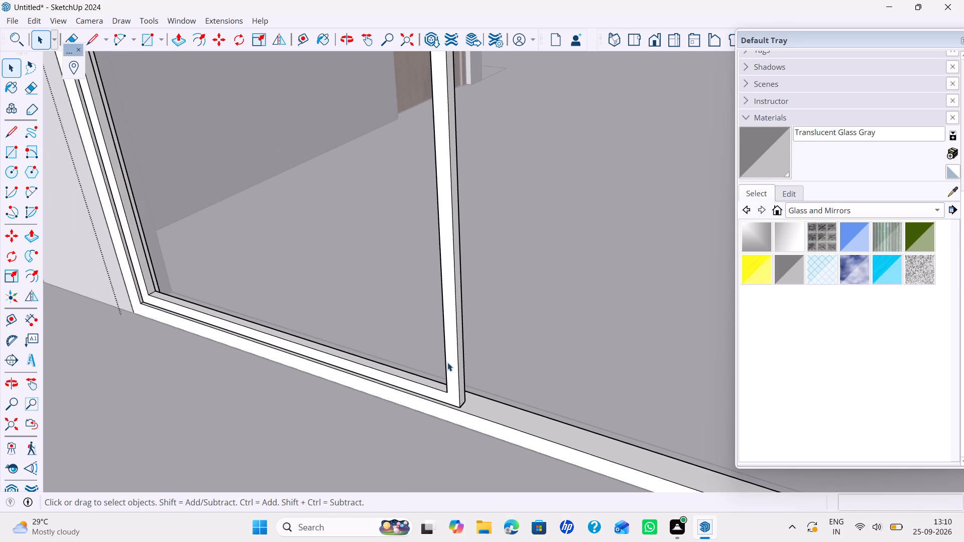
Start a new group inside the panel group and draw a vertical rectangle about 3'7" by 7'5" filling the panel frame's opening, corner to corner.
{"action": "double_click", "coordinate": [447, 362]}
{"action": "right_click", "coordinate": [368, 327]}
{"action": "left_click", "coordinate": [415, 368]}
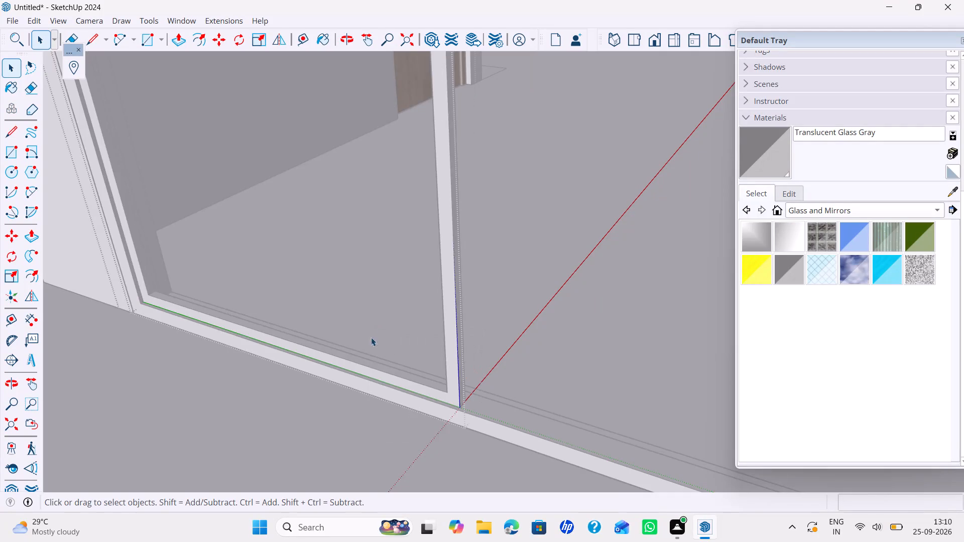
{"action": "scroll", "coordinate": [370, 323], "scroll_direction": "down", "scroll_amount": 2}
{"action": "middle_click_drag", "start_coordinate": [370, 323], "coordinate": [519, 368], "text": "shift"}
{"action": "key", "text": "r"}
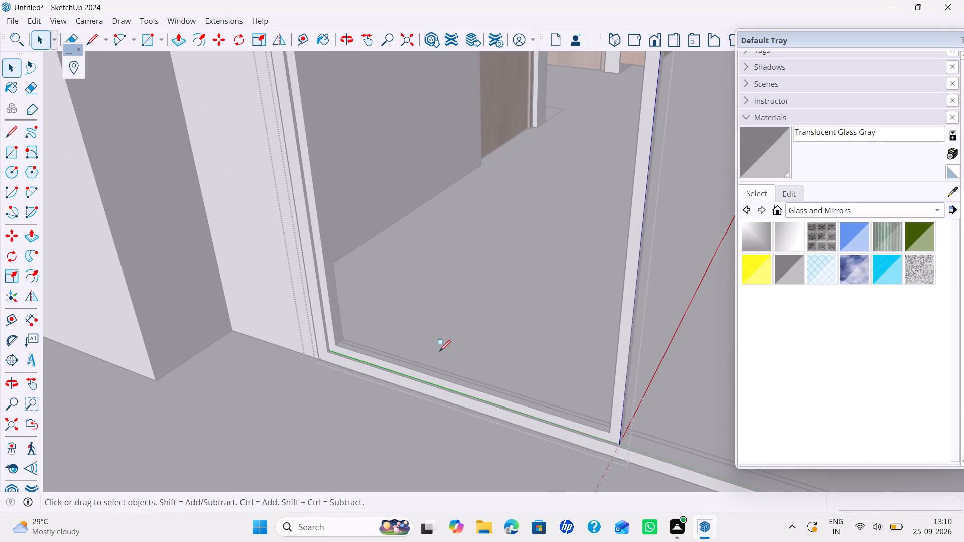
{"action": "scroll", "coordinate": [330, 322], "scroll_direction": "up", "scroll_amount": 9}
{"action": "scroll", "coordinate": [347, 374], "scroll_direction": "up", "scroll_amount": 5}
{"action": "left_click", "coordinate": [344, 368]}
{"action": "scroll", "coordinate": [353, 343], "scroll_direction": "down", "scroll_amount": 14}
{"action": "middle_click_drag", "start_coordinate": [363, 364], "coordinate": [459, 379]}
{"action": "scroll", "coordinate": [500, 342], "scroll_direction": "down", "scroll_amount": 6}
{"action": "middle_click_drag", "start_coordinate": [501, 343], "coordinate": [413, 410], "text": "shift"}
{"action": "middle_click_drag", "start_coordinate": [499, 329], "coordinate": [481, 346]}
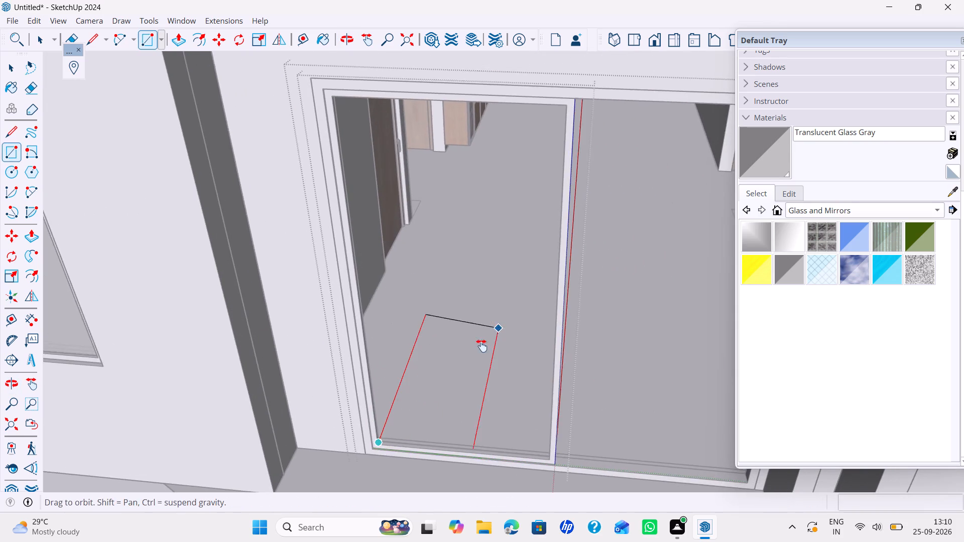
{"action": "middle_click_drag", "start_coordinate": [481, 346], "coordinate": [464, 371]}
{"action": "middle_click_drag", "start_coordinate": [468, 363], "coordinate": [488, 354]}
{"action": "key", "text": "Right"}
{"action": "key", "text": "Left"}
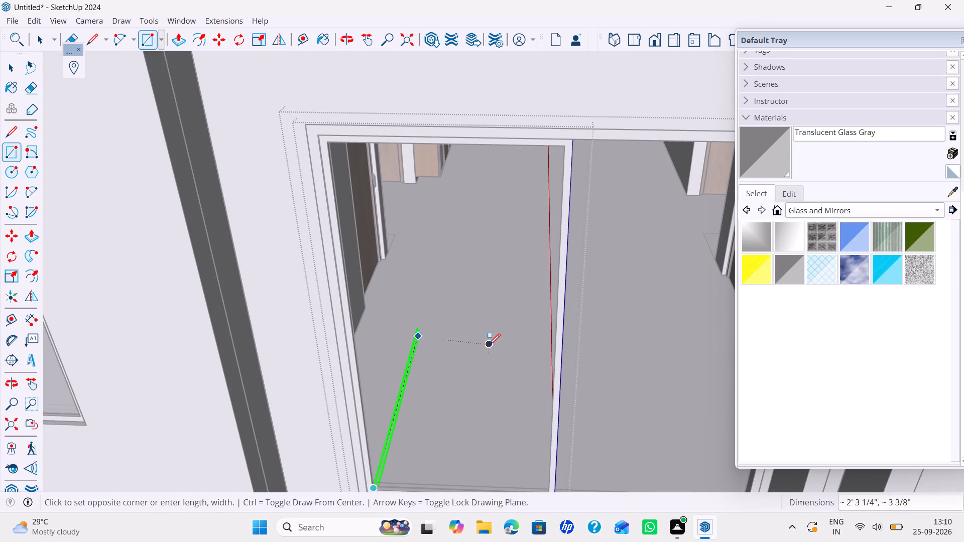
{"action": "middle_click_drag", "start_coordinate": [537, 282], "coordinate": [497, 322]}
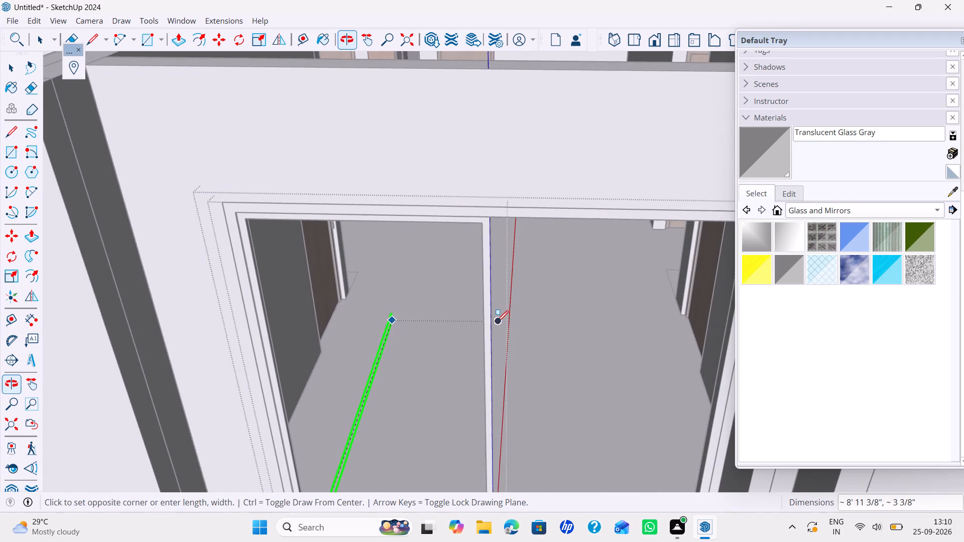
{"action": "scroll", "coordinate": [497, 322], "scroll_direction": "up", "scroll_amount": 1}
{"action": "key", "text": "Right"}
{"action": "scroll", "coordinate": [479, 232], "scroll_direction": "up", "scroll_amount": 9}
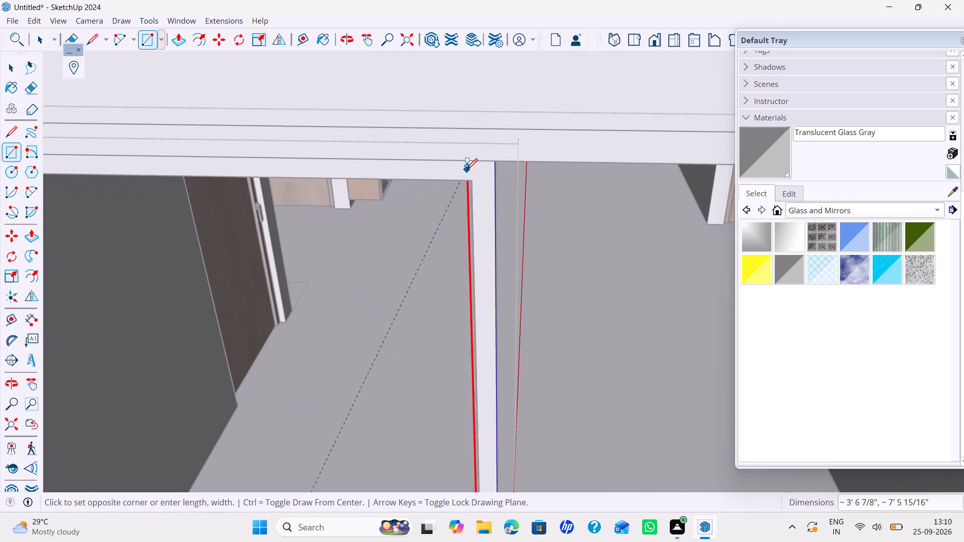
{"action": "scroll", "coordinate": [466, 170], "scroll_direction": "up", "scroll_amount": 5}
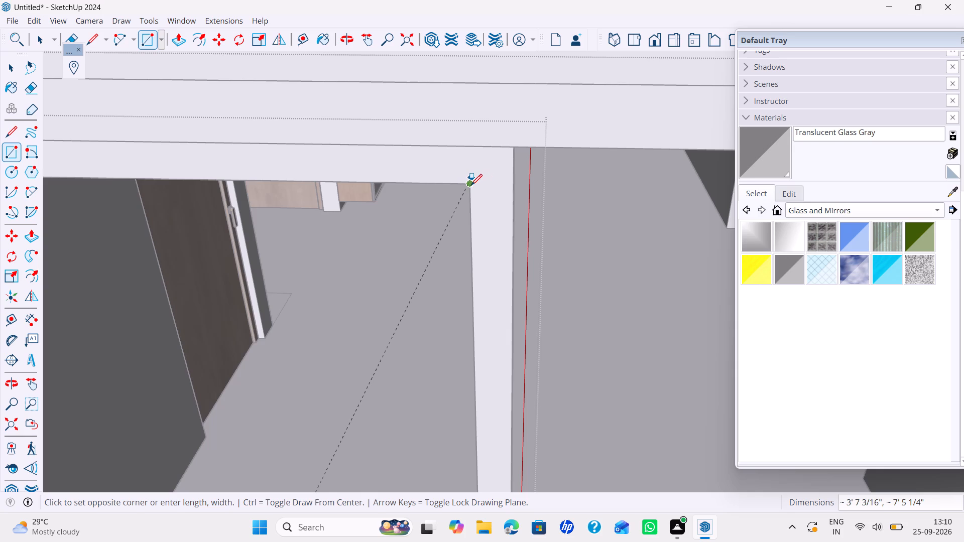
{"action": "left_click", "coordinate": [471, 185]}
{"action": "key", "text": "space"}
Extrude the rectangle in the panel frame's opening 8 mm with Push/Pull and close its group.
{"action": "scroll", "coordinate": [455, 232], "scroll_direction": "down", "scroll_amount": 5}
{"action": "middle_click_drag", "start_coordinate": [450, 252], "coordinate": [463, 218]}
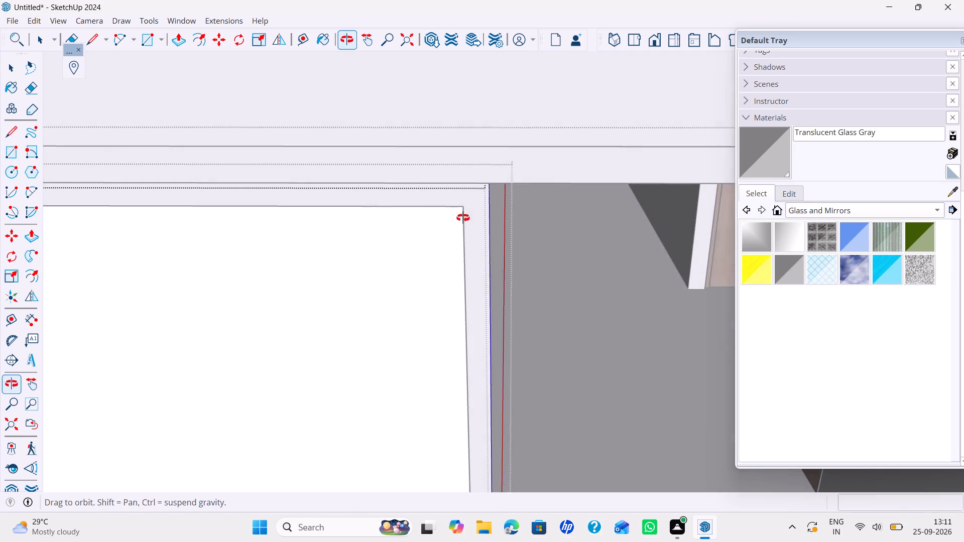
{"action": "middle_click_drag", "start_coordinate": [463, 218], "coordinate": [463, 217]}
{"action": "scroll", "coordinate": [463, 217], "scroll_direction": "up", "scroll_amount": 1}
{"action": "scroll", "coordinate": [461, 222], "scroll_direction": "down", "scroll_amount": 5}
{"action": "middle_click_drag", "start_coordinate": [463, 236], "coordinate": [498, 198], "text": "shift"}
{"action": "key", "text": "p"}
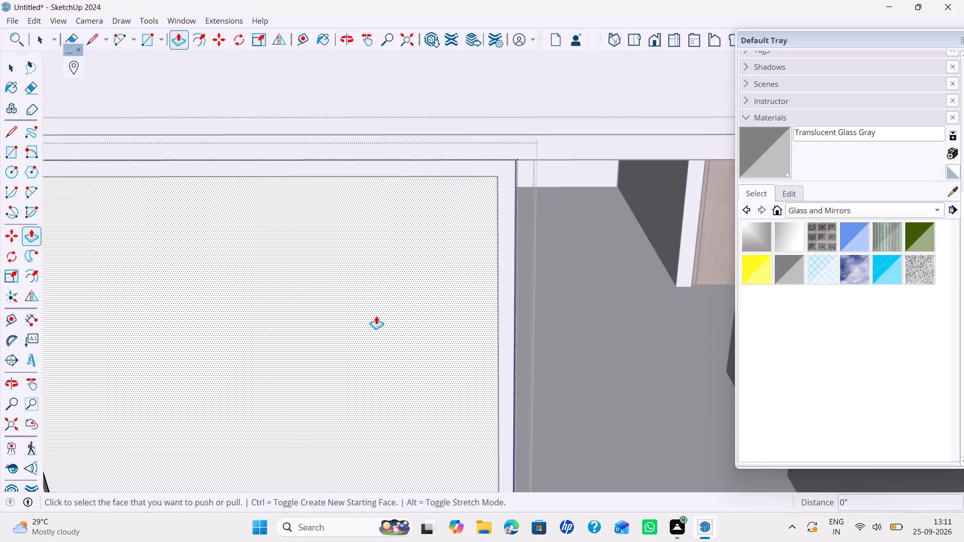
{"action": "left_click", "coordinate": [376, 316]}
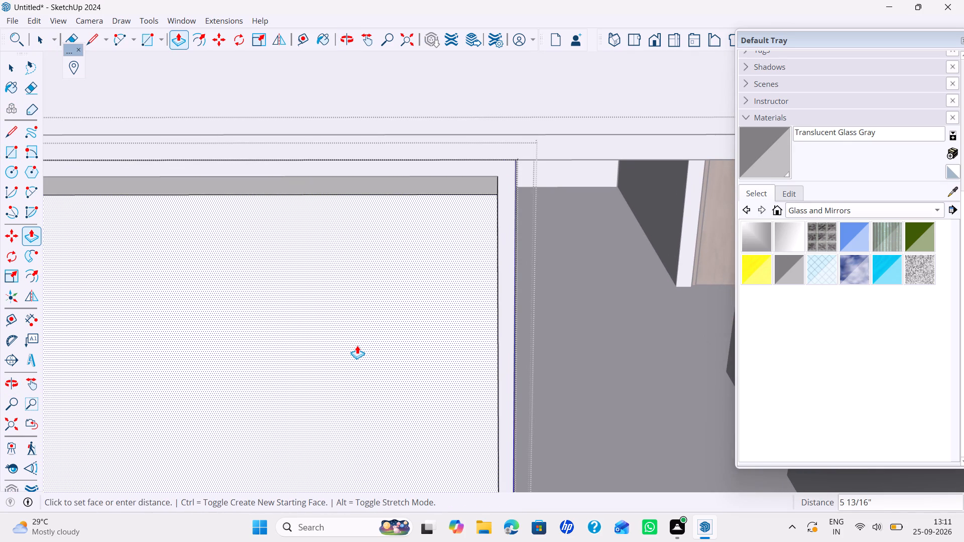
{"action": "type", "text": "8MM"}
{"action": "key", "text": "Return"}
{"action": "key", "text": "space"}
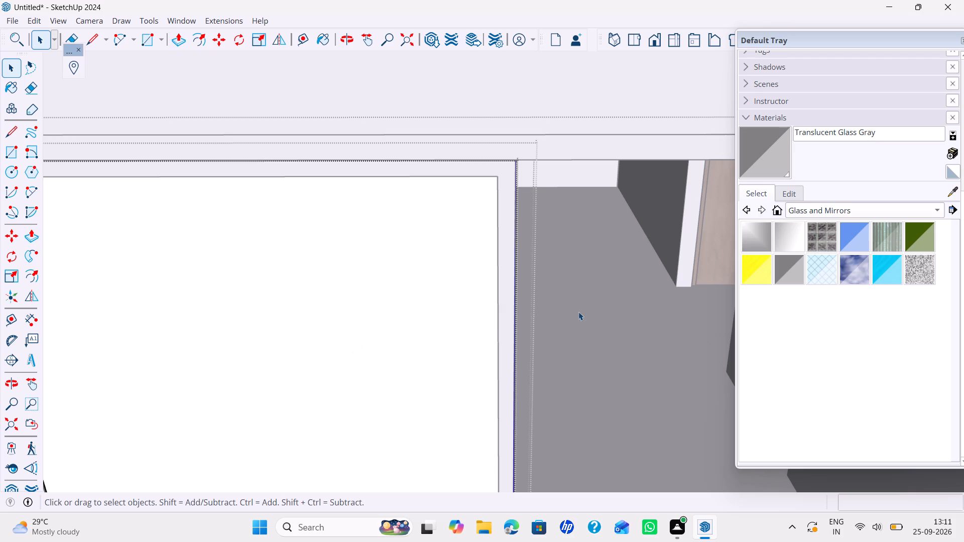
{"action": "left_click", "coordinate": [596, 308]}
Paint the entrance panel's pane with Translucent Glass Gray.
{"action": "scroll", "coordinate": [470, 335], "scroll_direction": "down", "scroll_amount": 6}
{"action": "middle_click_drag", "start_coordinate": [445, 356], "coordinate": [463, 281]}
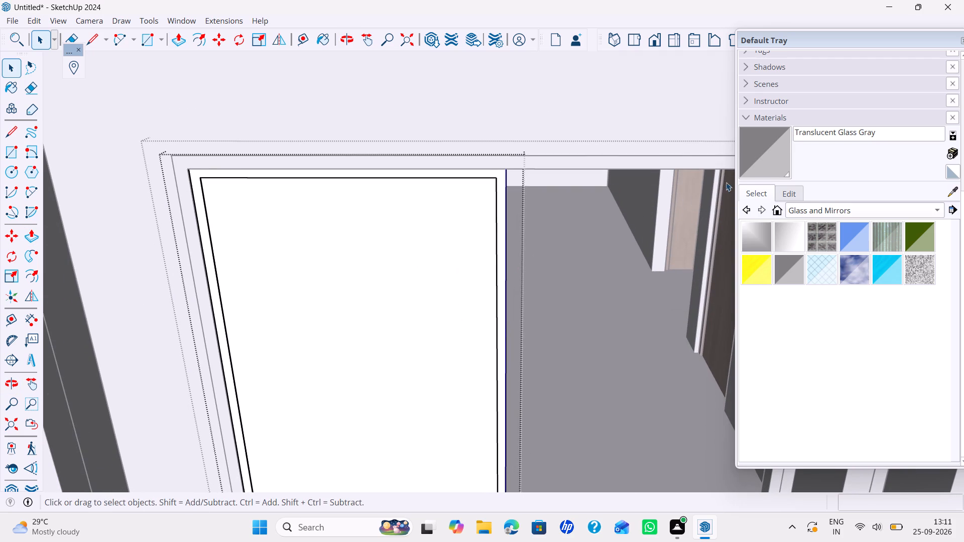
{"action": "left_click", "coordinate": [754, 156]}
{"action": "left_click", "coordinate": [425, 301]}
{"action": "key", "text": "space"}
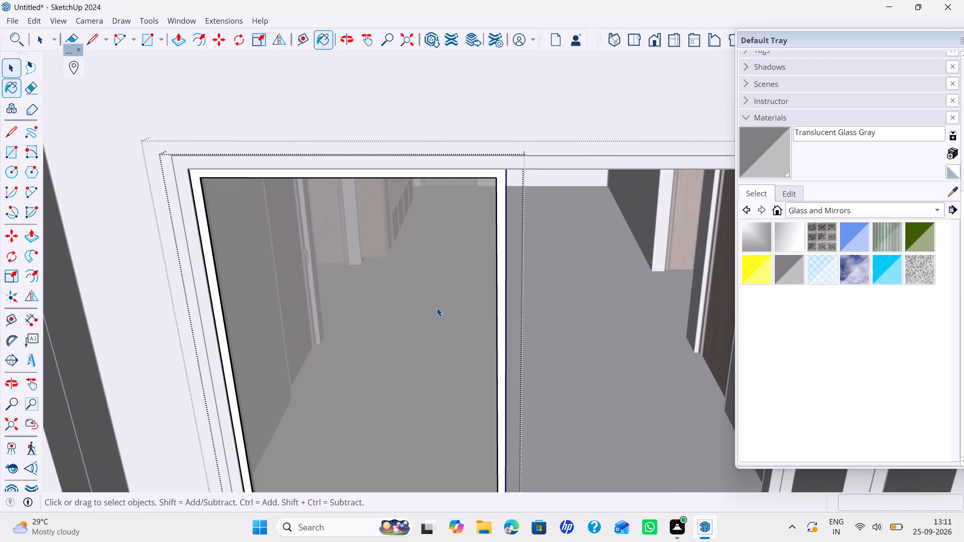
Move the glass pane within the panel frame, aligning its bottom corner edge's midpoint with the midpoint of the frame's depth.
{"action": "scroll", "coordinate": [442, 321], "scroll_direction": "down", "scroll_amount": 6}
{"action": "middle_click_drag", "start_coordinate": [445, 344], "coordinate": [438, 254], "text": "shift"}
{"action": "middle_click_drag", "start_coordinate": [432, 310], "coordinate": [363, 335]}
{"action": "middle_click_drag", "start_coordinate": [370, 364], "coordinate": [369, 361]}
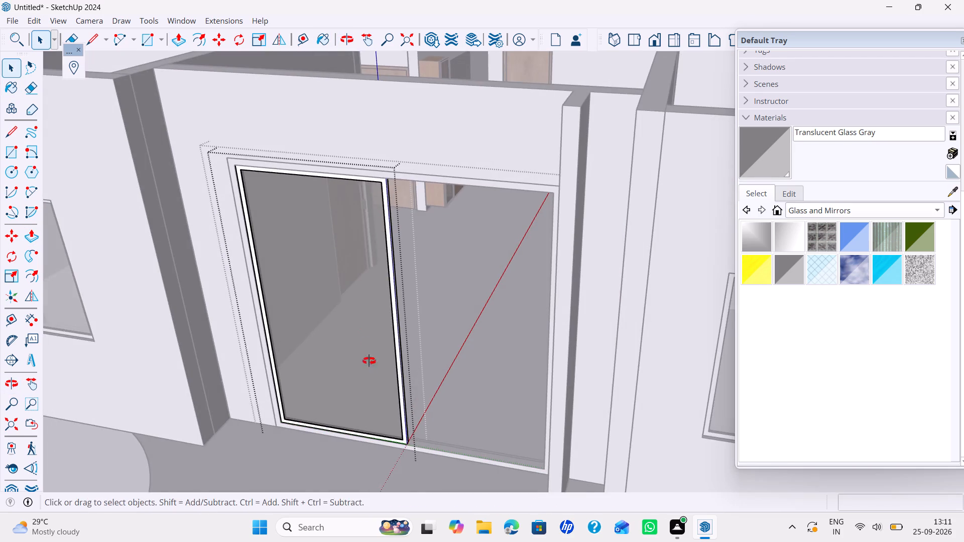
{"action": "middle_click_drag", "start_coordinate": [369, 361], "coordinate": [432, 299]}
{"action": "scroll", "coordinate": [452, 355], "scroll_direction": "up", "scroll_amount": 11}
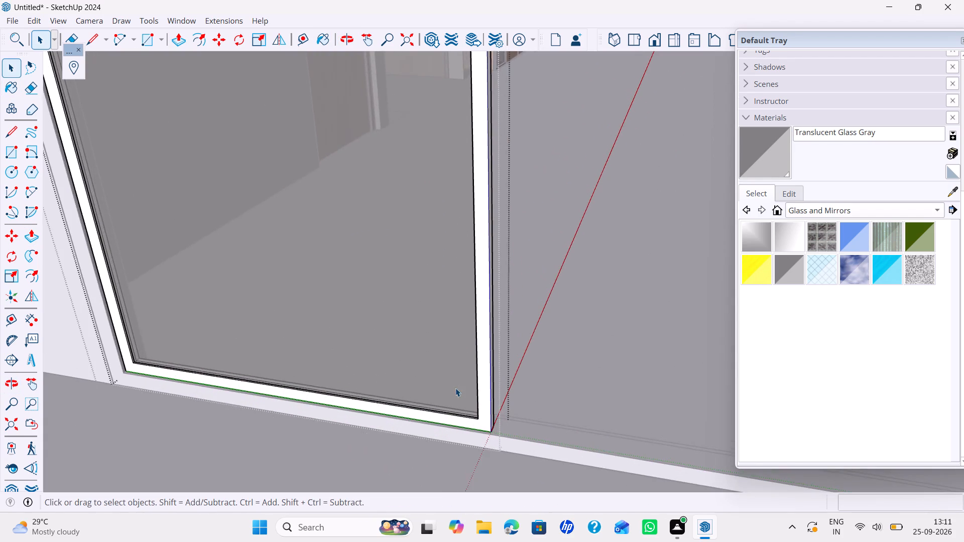
{"action": "scroll", "coordinate": [455, 388], "scroll_direction": "up", "scroll_amount": 5}
{"action": "scroll", "coordinate": [472, 423], "scroll_direction": "down", "scroll_amount": 1}
{"action": "middle_click_drag", "start_coordinate": [472, 423], "coordinate": [491, 363]}
{"action": "scroll", "coordinate": [492, 369], "scroll_direction": "up", "scroll_amount": 5}
{"action": "left_click", "coordinate": [492, 369]}
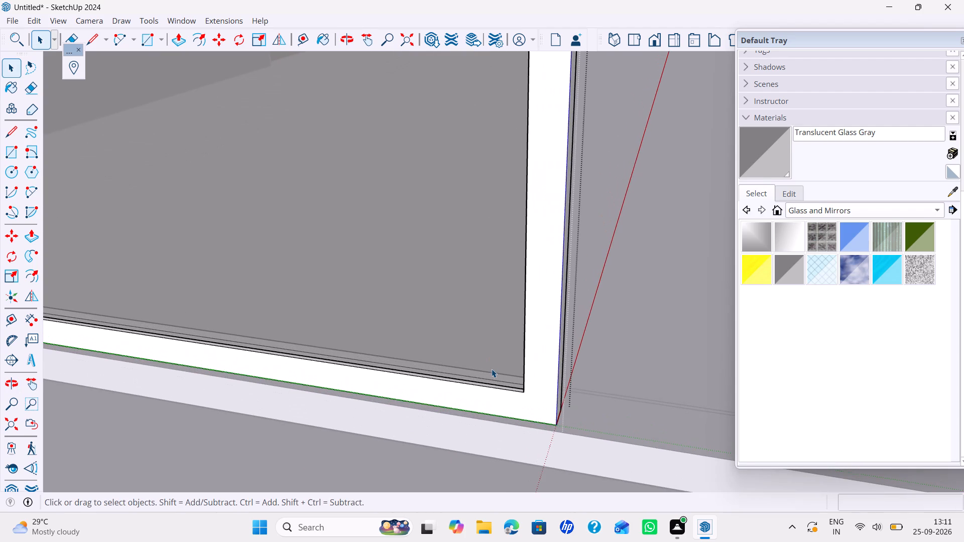
{"action": "key", "text": "m"}
{"action": "scroll", "coordinate": [561, 419], "scroll_direction": "up", "scroll_amount": 4}
{"action": "scroll", "coordinate": [462, 379], "scroll_direction": "up", "scroll_amount": 4}
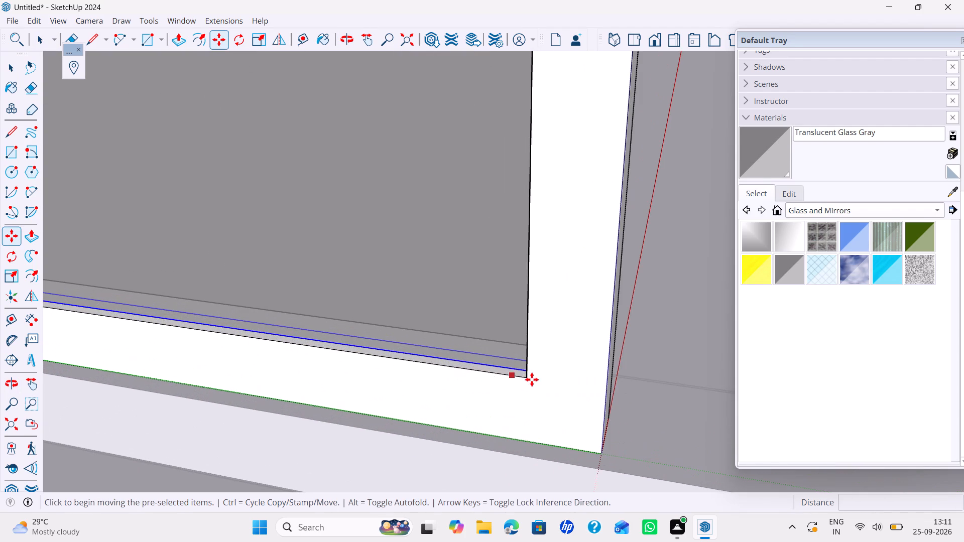
{"action": "left_click", "coordinate": [526, 378]}
{"action": "left_click", "coordinate": [421, 365]}
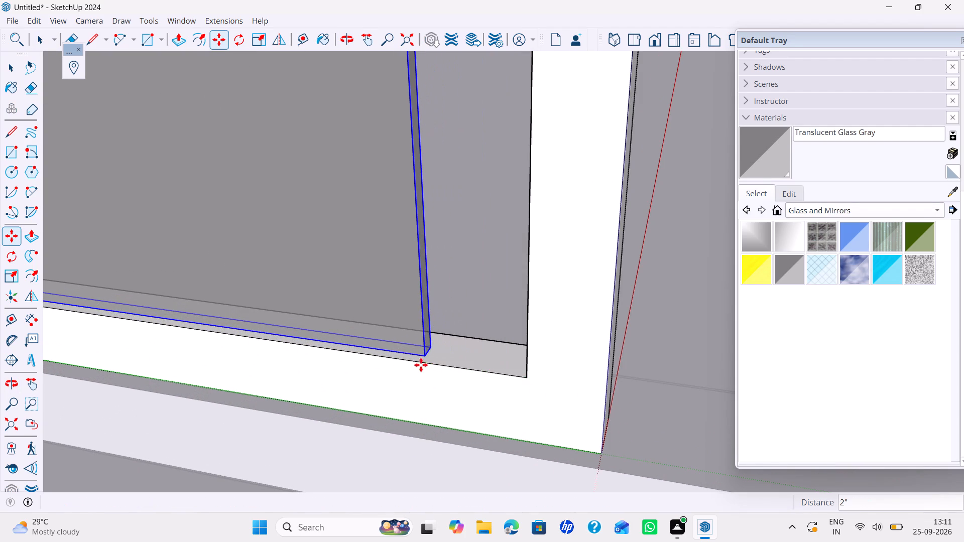
{"action": "scroll", "coordinate": [428, 357], "scroll_direction": "up", "scroll_amount": 14}
{"action": "left_click", "coordinate": [416, 352]}
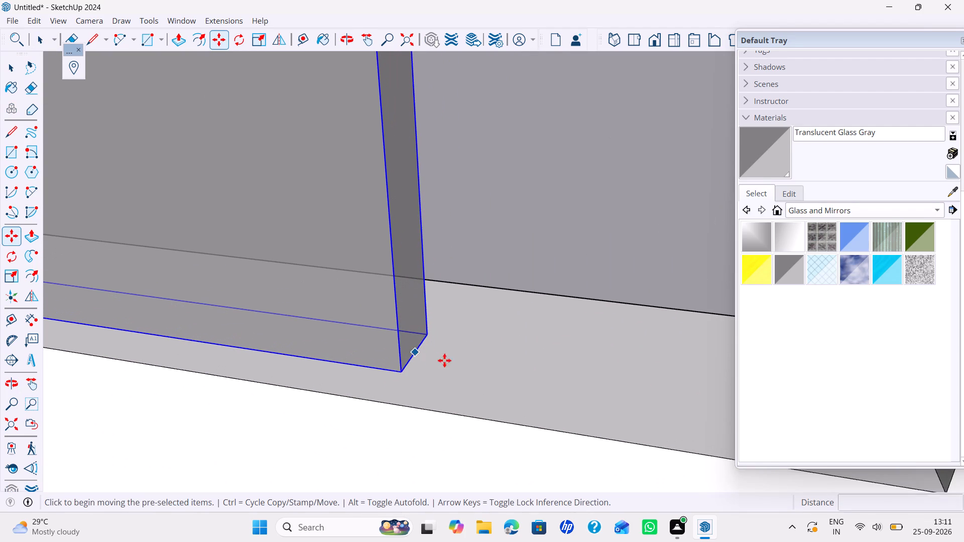
{"action": "scroll", "coordinate": [452, 363], "scroll_direction": "down", "scroll_amount": 1}
{"action": "middle_click_drag", "start_coordinate": [465, 364], "coordinate": [328, 357]}
{"action": "middle_click_drag", "start_coordinate": [334, 357], "coordinate": [421, 362]}
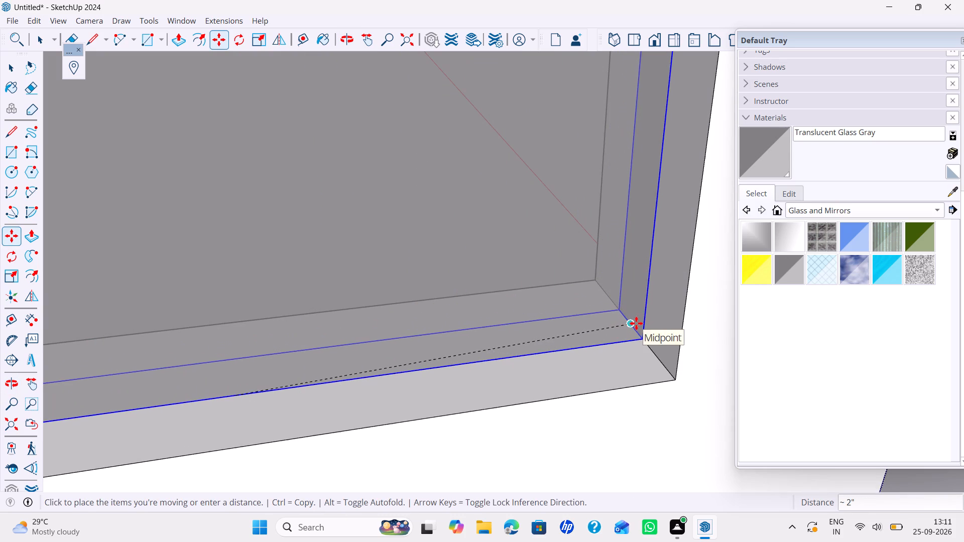
{"action": "left_click", "coordinate": [636, 323]}
{"action": "key", "text": "space"}
Copy the panel frame with its glass pane about 3'10" sideways into the other half of the entrance frame, against the first panel's corner.
{"action": "scroll", "coordinate": [629, 327], "scroll_direction": "down", "scroll_amount": 15}
{"action": "middle_click_drag", "start_coordinate": [615, 341], "coordinate": [593, 367]}
{"action": "scroll", "coordinate": [591, 359], "scroll_direction": "down", "scroll_amount": 12}
{"action": "middle_click_drag", "start_coordinate": [593, 348], "coordinate": [614, 404], "text": "shift"}
{"action": "middle_click_drag", "start_coordinate": [620, 388], "coordinate": [581, 423]}
{"action": "scroll", "coordinate": [582, 412], "scroll_direction": "down", "scroll_amount": 9}
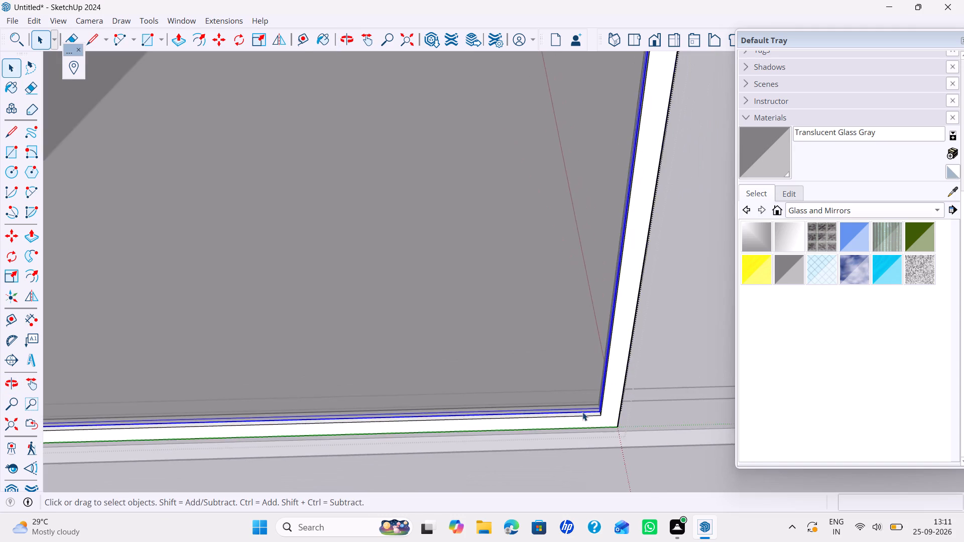
{"action": "scroll", "coordinate": [582, 412], "scroll_direction": "down", "scroll_amount": 11}
{"action": "middle_click_drag", "start_coordinate": [584, 411], "coordinate": [540, 429]}
{"action": "left_click", "coordinate": [583, 415]}
{"action": "left_click", "coordinate": [521, 358]}
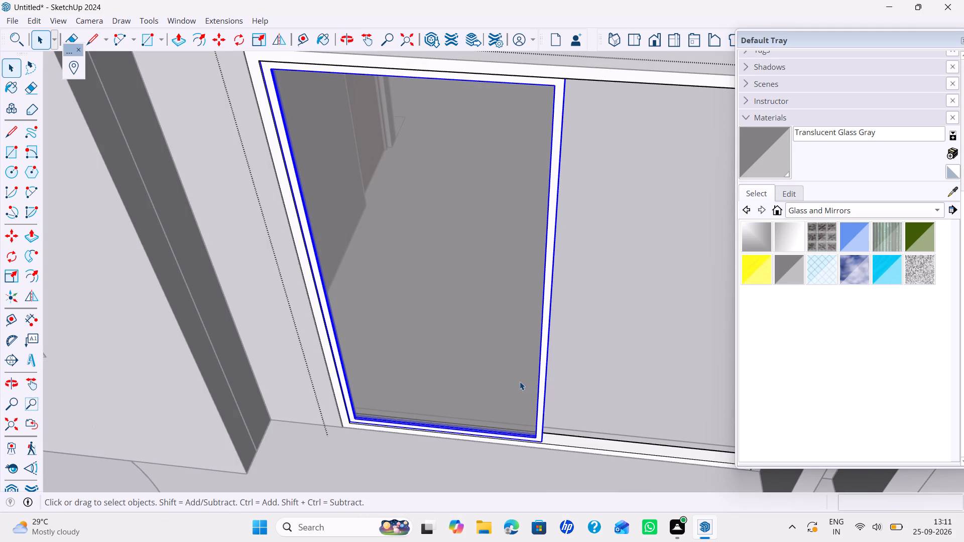
{"action": "key", "text": "m"}
{"action": "middle_click_drag", "start_coordinate": [503, 385], "coordinate": [587, 258], "text": "shift"}
{"action": "scroll", "coordinate": [503, 299], "scroll_direction": "up", "scroll_amount": 4}
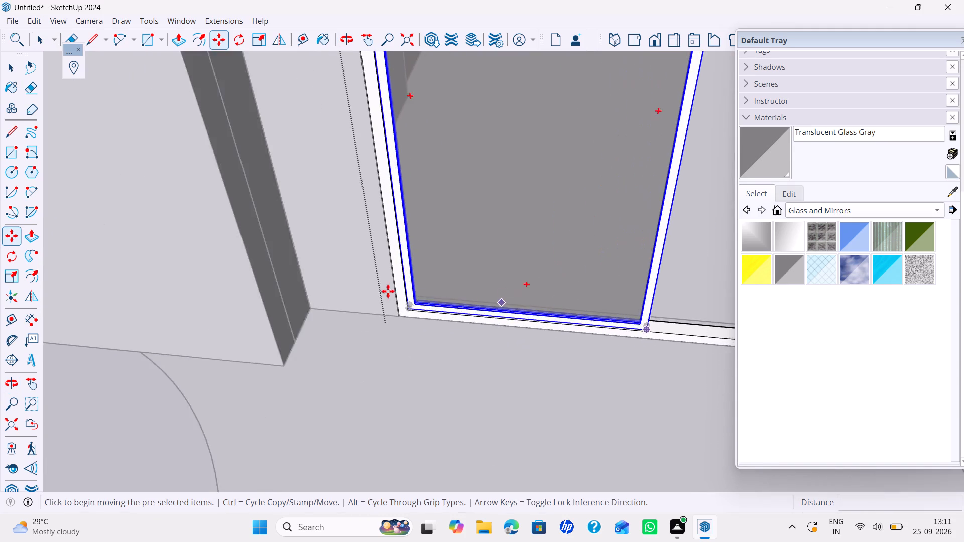
{"action": "scroll", "coordinate": [386, 293], "scroll_direction": "up", "scroll_amount": 15}
{"action": "scroll", "coordinate": [388, 343], "scroll_direction": "up", "scroll_amount": 3}
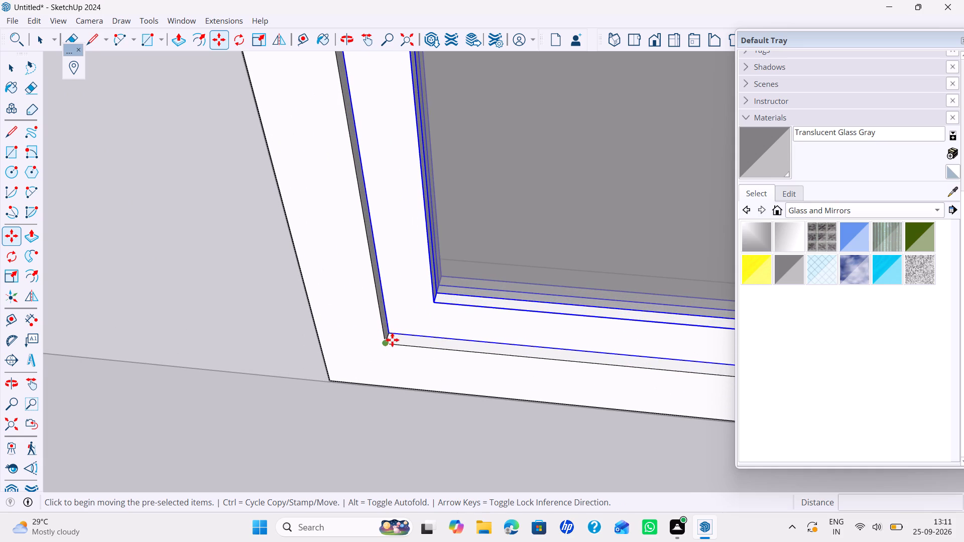
{"action": "left_click", "coordinate": [391, 331]}
{"action": "scroll", "coordinate": [566, 312], "scroll_direction": "down", "scroll_amount": 4}
{"action": "middle_click_drag", "start_coordinate": [570, 311], "coordinate": [483, 299], "text": "shift"}
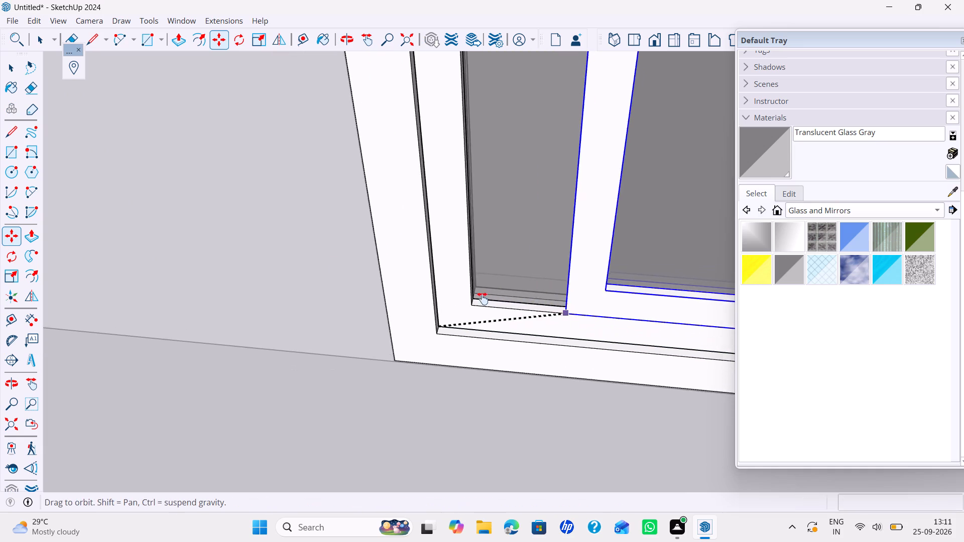
{"action": "middle_click_drag", "start_coordinate": [483, 299], "coordinate": [216, 238], "text": "shift"}
{"action": "middle_click_drag", "start_coordinate": [583, 240], "coordinate": [211, 250]}
{"action": "middle_click_drag", "start_coordinate": [454, 260], "coordinate": [401, 259], "text": "shift"}
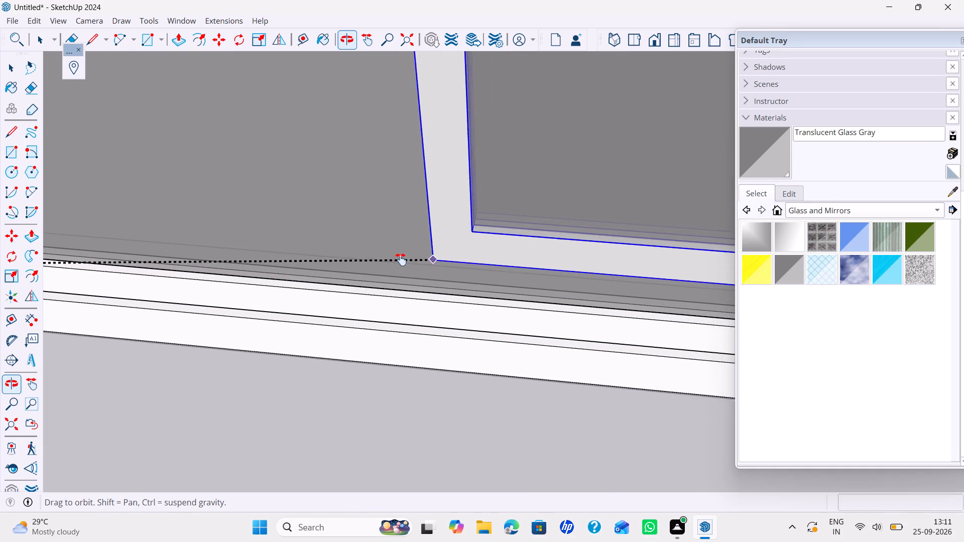
{"action": "middle_click_drag", "start_coordinate": [401, 259], "coordinate": [278, 254], "text": "shift"}
{"action": "middle_click_drag", "start_coordinate": [551, 280], "coordinate": [301, 251]}
{"action": "middle_click_drag", "start_coordinate": [621, 310], "coordinate": [550, 314]}
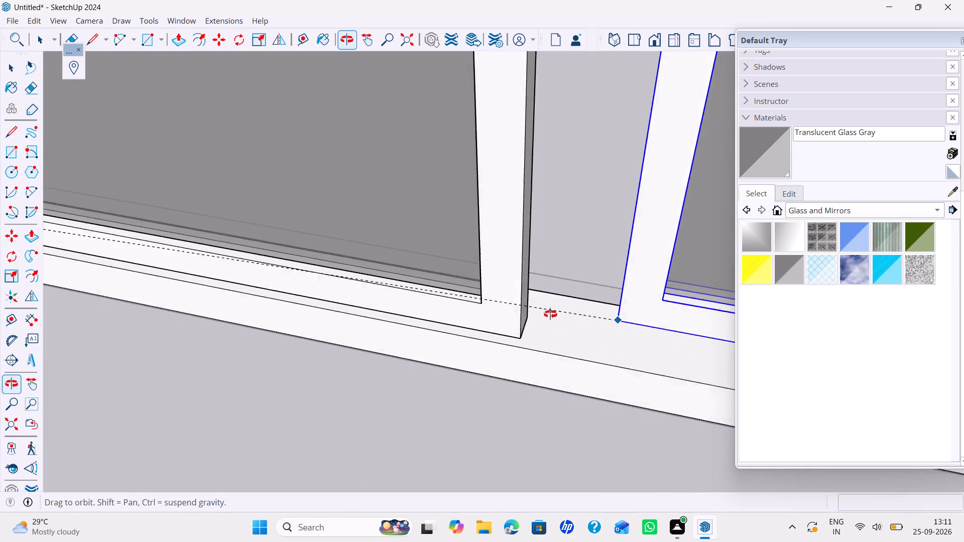
{"action": "middle_click_drag", "start_coordinate": [550, 314], "coordinate": [548, 314]}
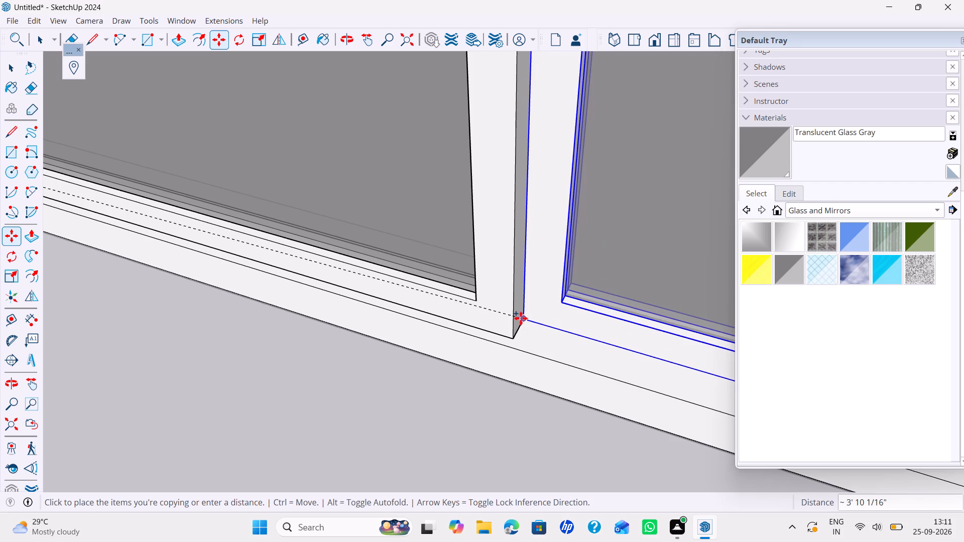
{"action": "left_click", "coordinate": [521, 318]}
{"action": "key", "text": "space"}
Inspect where the two entrance panels meet and leave the front entrance's group.
{"action": "middle_click_drag", "start_coordinate": [553, 306], "coordinate": [149, 304]}
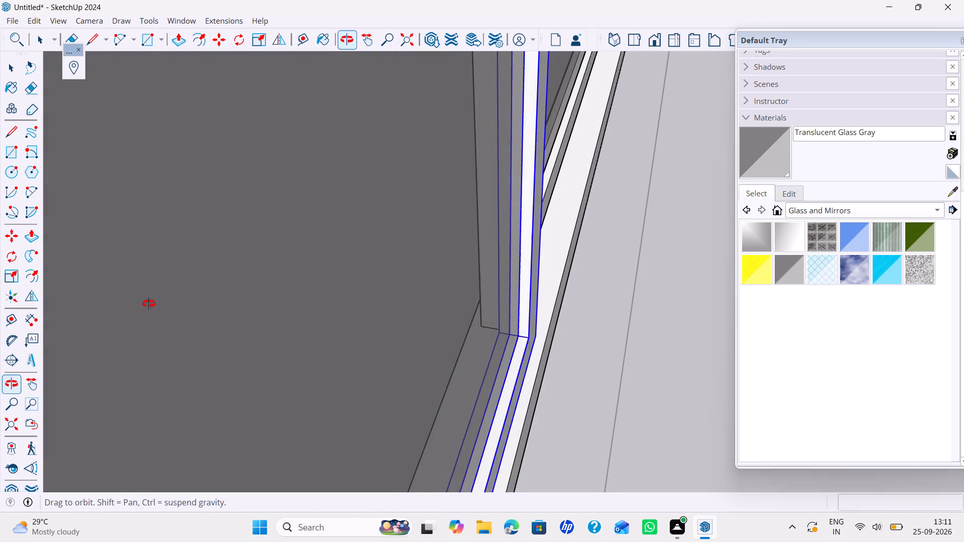
{"action": "middle_click_drag", "start_coordinate": [149, 304], "coordinate": [469, 391]}
{"action": "key", "text": "space"}
{"action": "scroll", "coordinate": [469, 391], "scroll_direction": "down", "scroll_amount": 5}
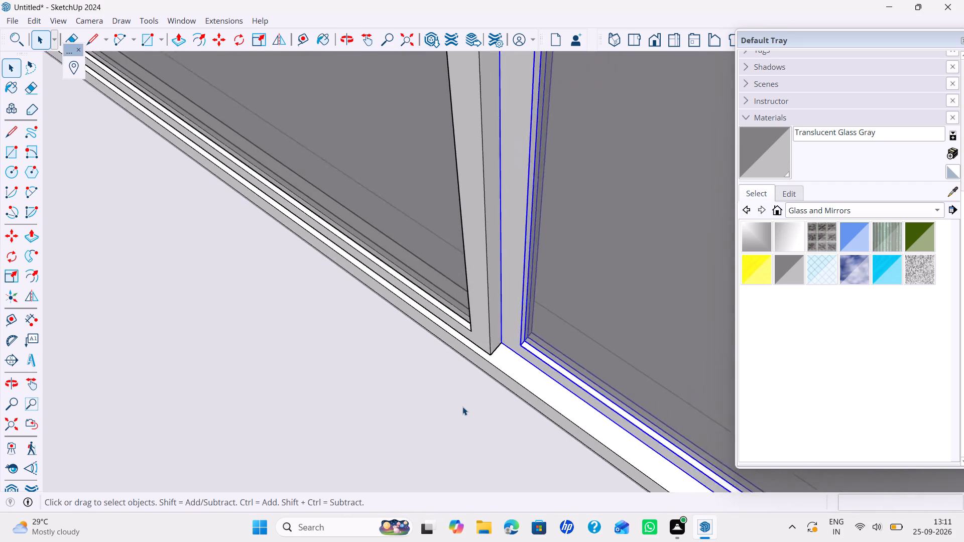
{"action": "scroll", "coordinate": [462, 406], "scroll_direction": "down", "scroll_amount": 20}
{"action": "scroll", "coordinate": [462, 406], "scroll_direction": "down", "scroll_amount": 6}
{"action": "middle_click_drag", "start_coordinate": [458, 408], "coordinate": [584, 387]}
{"action": "scroll", "coordinate": [583, 387], "scroll_direction": "up", "scroll_amount": 1}
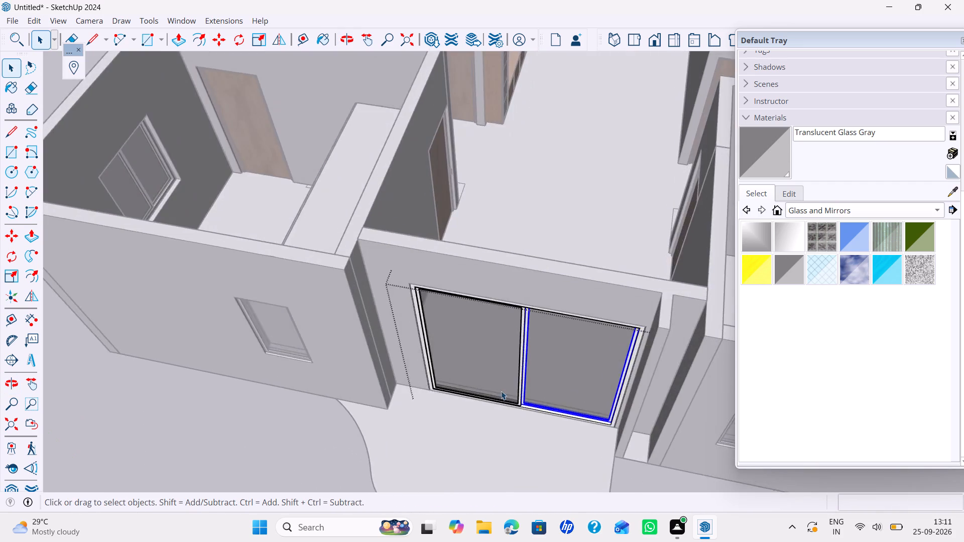
{"action": "scroll", "coordinate": [501, 391], "scroll_direction": "down", "scroll_amount": 11}
{"action": "double_click", "coordinate": [392, 410]}
Choose Wood Veneer 01 from the Wood material collection.
{"action": "scroll", "coordinate": [481, 403], "scroll_direction": "up", "scroll_amount": 5}
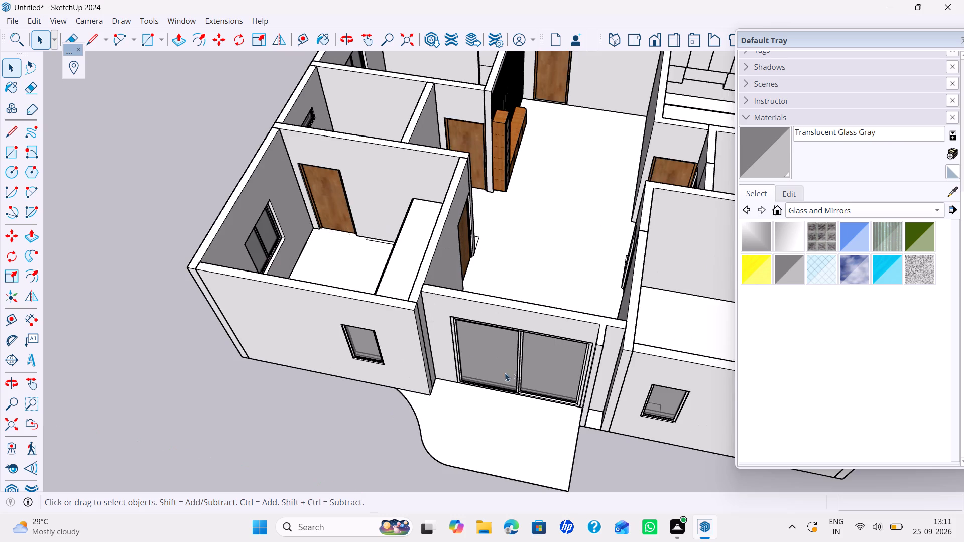
{"action": "middle_click_drag", "start_coordinate": [510, 370], "coordinate": [477, 413], "text": "shift"}
{"action": "middle_click_drag", "start_coordinate": [477, 408], "coordinate": [532, 324]}
{"action": "scroll", "coordinate": [482, 390], "scroll_direction": "up", "scroll_amount": 1}
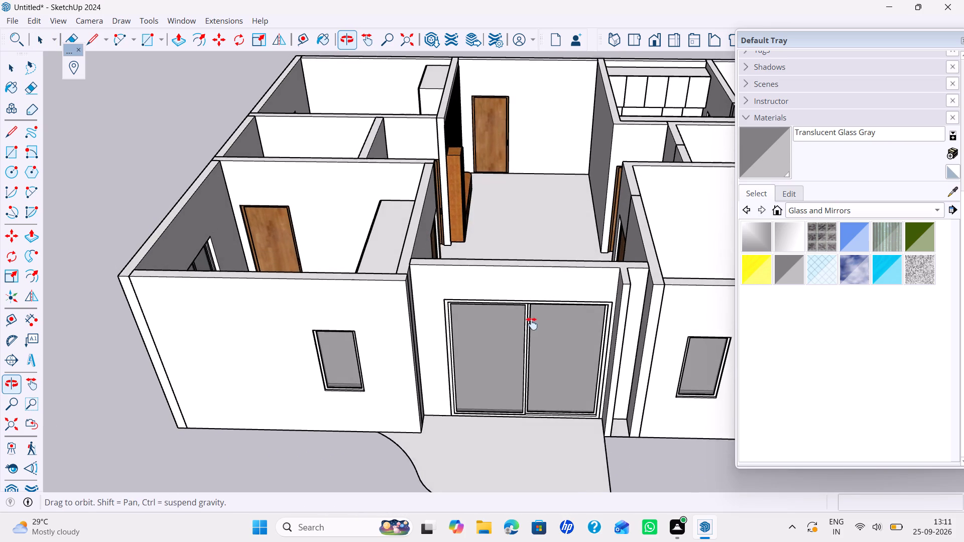
{"action": "middle_click_drag", "start_coordinate": [532, 324], "coordinate": [522, 346]}
{"action": "middle_click_drag", "start_coordinate": [515, 328], "coordinate": [506, 364]}
{"action": "middle_click_drag", "start_coordinate": [500, 302], "coordinate": [478, 362], "text": "shift"}
{"action": "middle_click_drag", "start_coordinate": [590, 297], "coordinate": [465, 329], "text": "shift"}
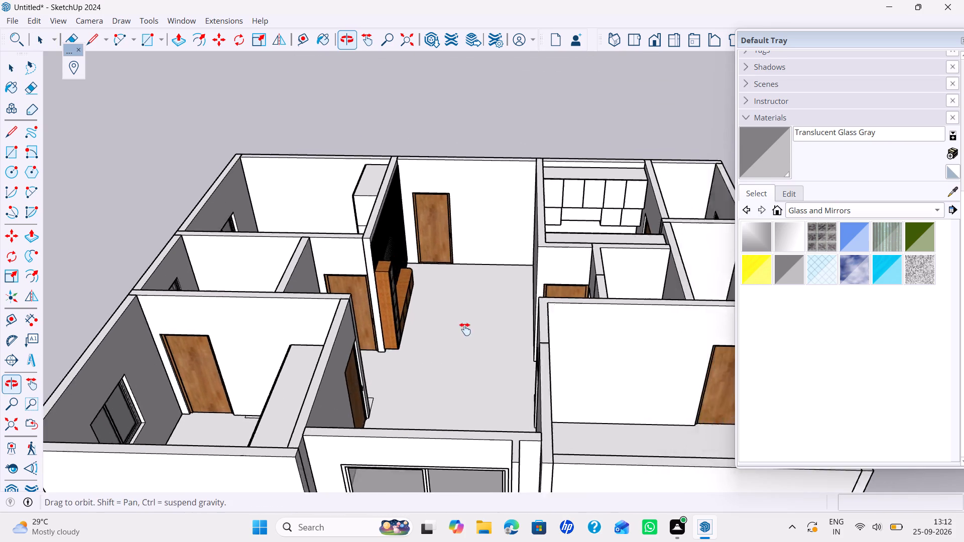
{"action": "middle_click_drag", "start_coordinate": [465, 329], "coordinate": [437, 333], "text": "shift"}
{"action": "middle_click_drag", "start_coordinate": [452, 321], "coordinate": [476, 362]}
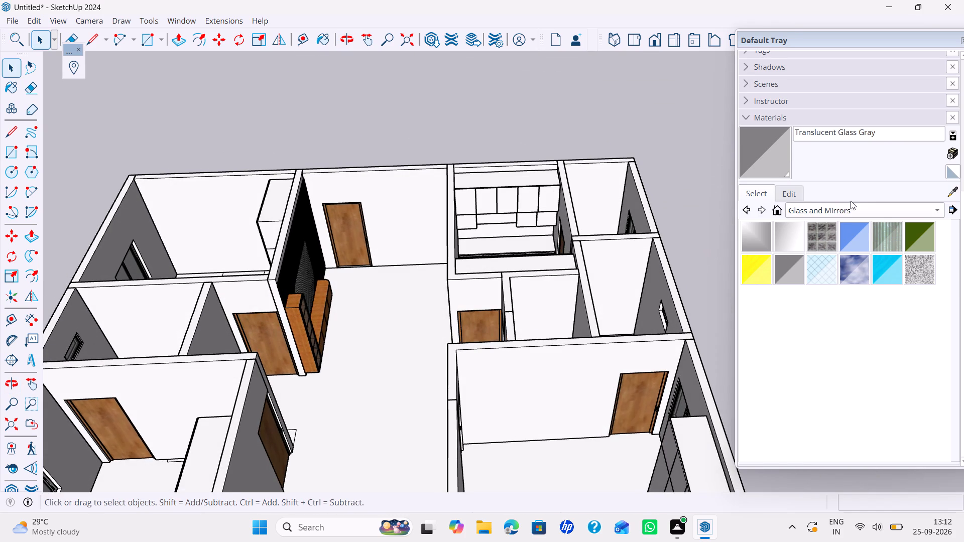
{"action": "left_click", "coordinate": [836, 209]}
{"action": "scroll", "coordinate": [836, 209], "scroll_direction": "up", "scroll_amount": 1}
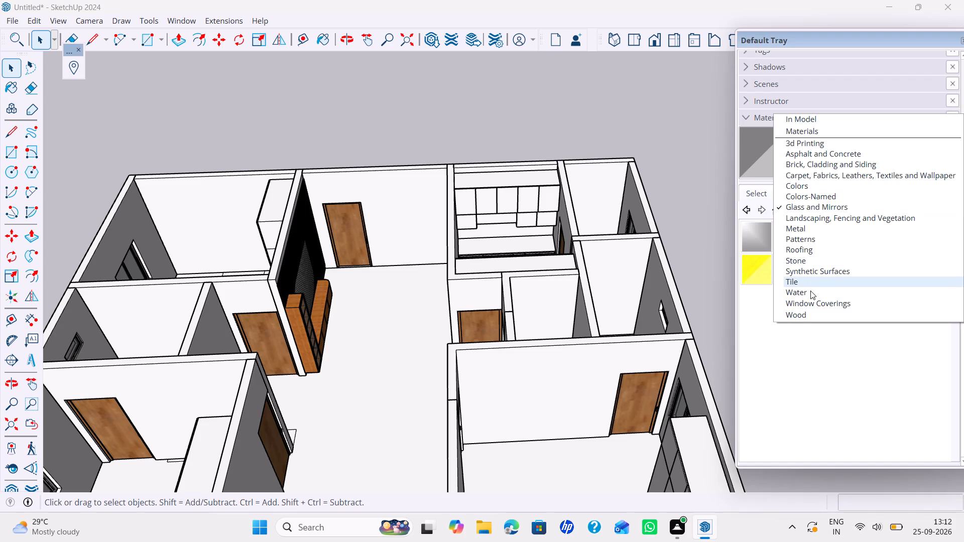
{"action": "left_click", "coordinate": [800, 318]}
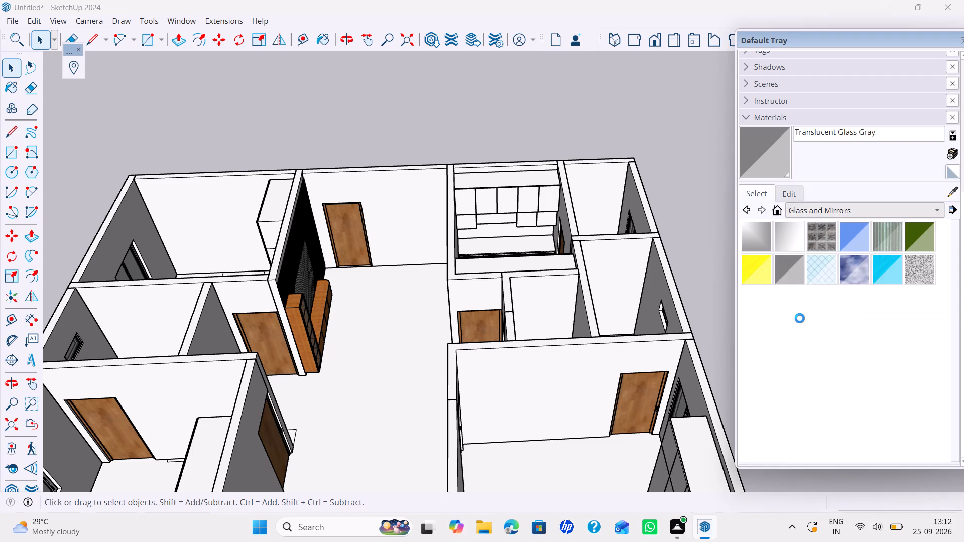
{"action": "left_click", "coordinate": [882, 268]}
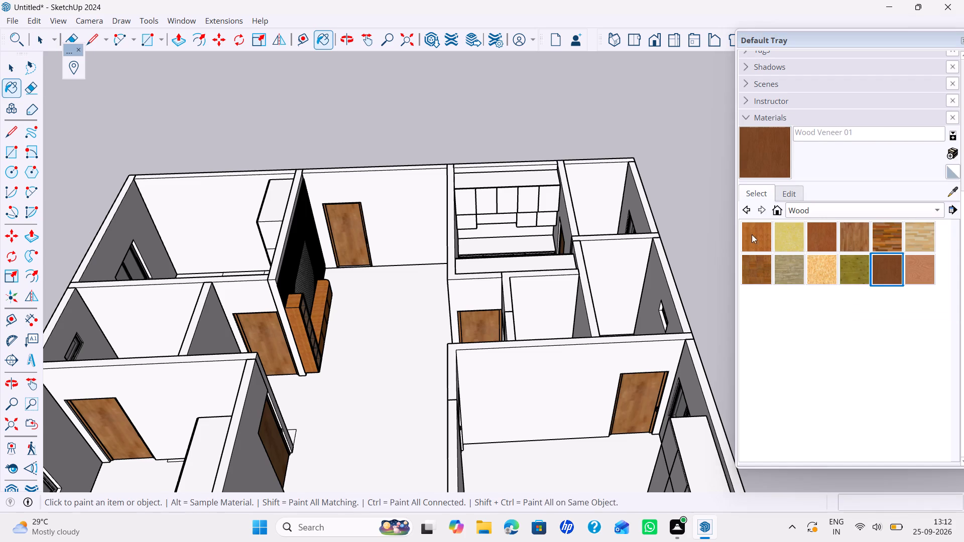
Open the kitchen cabinetry group for editing and start a new nested group for the backsplash.
{"action": "scroll", "coordinate": [636, 212], "scroll_direction": "up", "scroll_amount": 4}
{"action": "scroll", "coordinate": [492, 237], "scroll_direction": "up", "scroll_amount": 3}
{"action": "key", "text": "space"}
{"action": "middle_click_drag", "start_coordinate": [507, 244], "coordinate": [646, 233]}
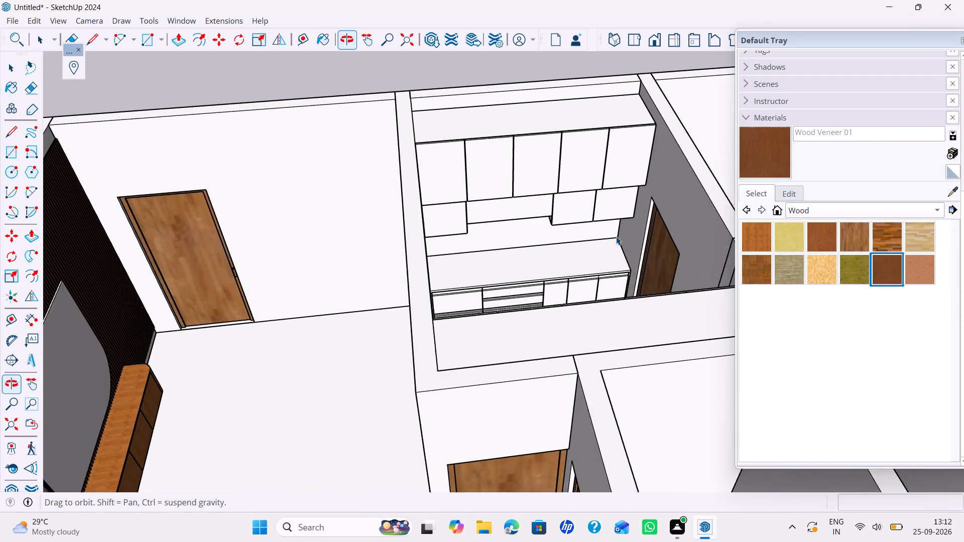
{"action": "scroll", "coordinate": [577, 239], "scroll_direction": "up", "scroll_amount": 3}
{"action": "middle_click_drag", "start_coordinate": [594, 314], "coordinate": [616, 280]}
{"action": "middle_click_drag", "start_coordinate": [616, 281], "coordinate": [581, 318]}
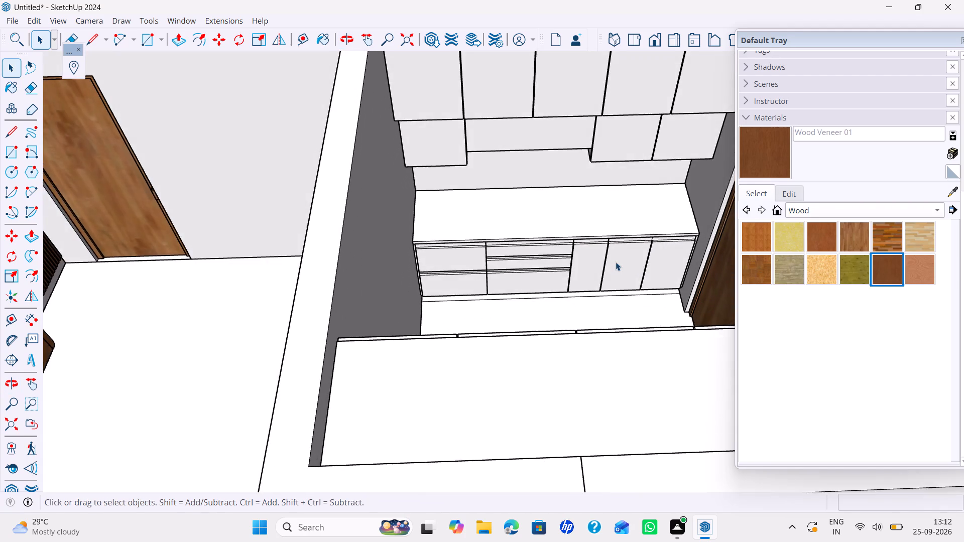
{"action": "scroll", "coordinate": [616, 259], "scroll_direction": "up", "scroll_amount": 1}
{"action": "left_click", "coordinate": [616, 254]}
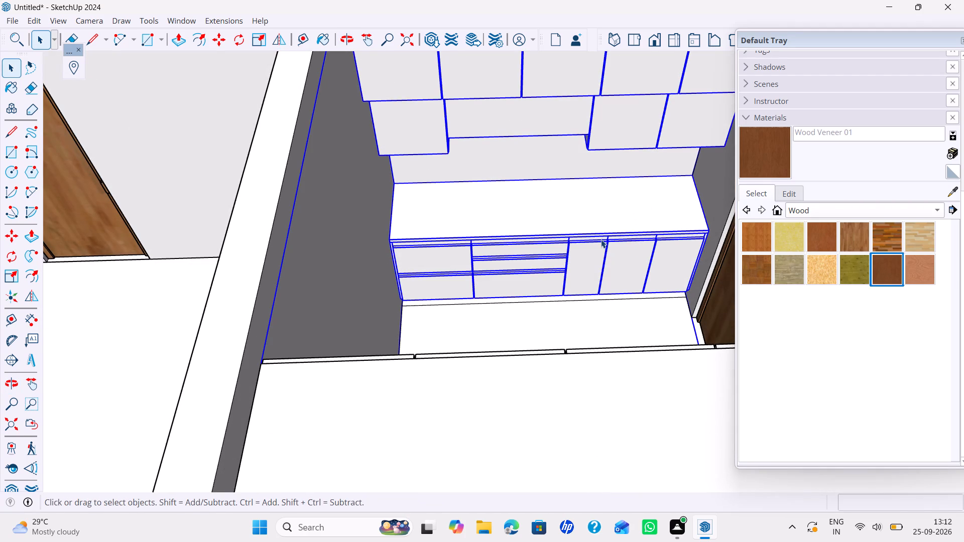
{"action": "left_click", "coordinate": [587, 221]}
{"action": "left_click", "coordinate": [587, 221]}
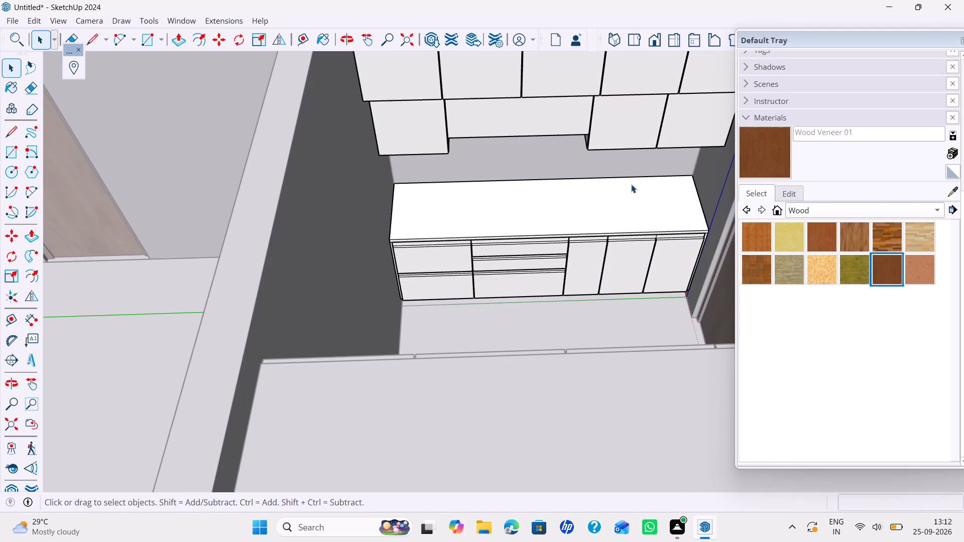
{"action": "middle_click_drag", "start_coordinate": [632, 184], "coordinate": [604, 294]}
{"action": "middle_click_drag", "start_coordinate": [591, 268], "coordinate": [584, 239]}
{"action": "middle_click_drag", "start_coordinate": [584, 239], "coordinate": [579, 313]}
{"action": "scroll", "coordinate": [579, 313], "scroll_direction": "up", "scroll_amount": 1}
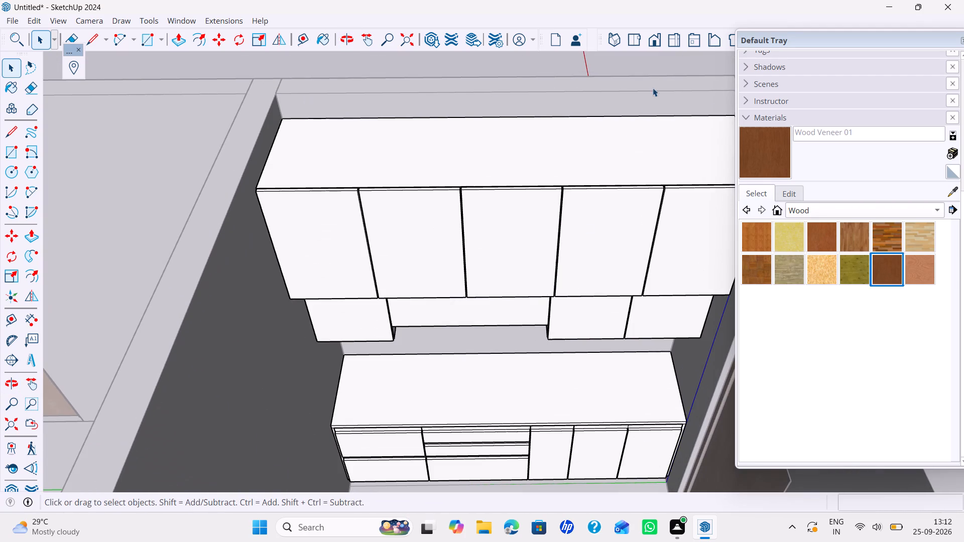
{"action": "right_click", "coordinate": [653, 88]}
{"action": "left_click", "coordinate": [669, 129]}
Draw a rectangle about 2'2 9/16" by 8' on the wall between the long counter and the upper cabinets.
{"action": "key", "text": "r"}
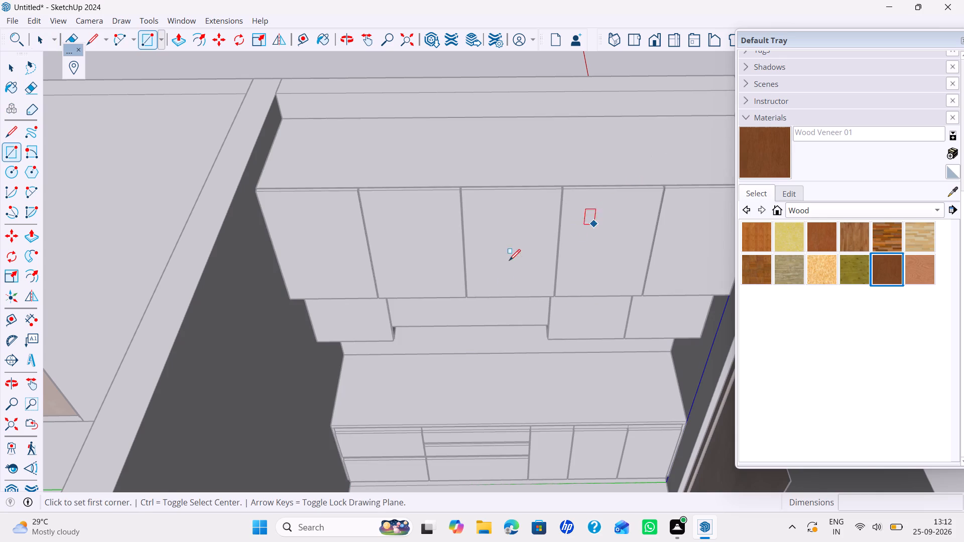
{"action": "scroll", "coordinate": [500, 290], "scroll_direction": "down", "scroll_amount": 1}
{"action": "middle_click_drag", "start_coordinate": [532, 324], "coordinate": [608, 318]}
{"action": "middle_click_drag", "start_coordinate": [560, 316], "coordinate": [500, 294]}
{"action": "scroll", "coordinate": [433, 324], "scroll_direction": "up", "scroll_amount": 4}
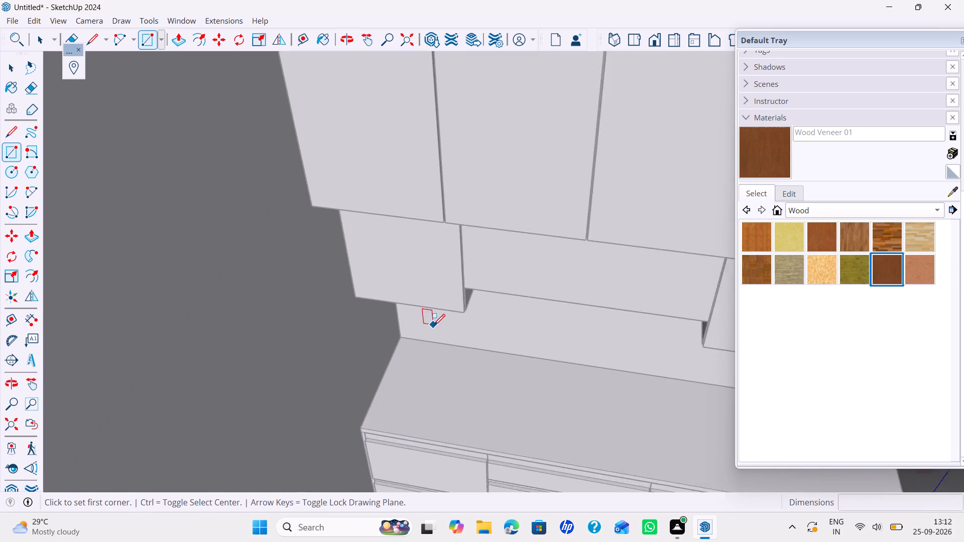
{"action": "scroll", "coordinate": [434, 325], "scroll_direction": "up", "scroll_amount": 5}
{"action": "scroll", "coordinate": [378, 333], "scroll_direction": "up", "scroll_amount": 3}
{"action": "left_click", "coordinate": [379, 341]}
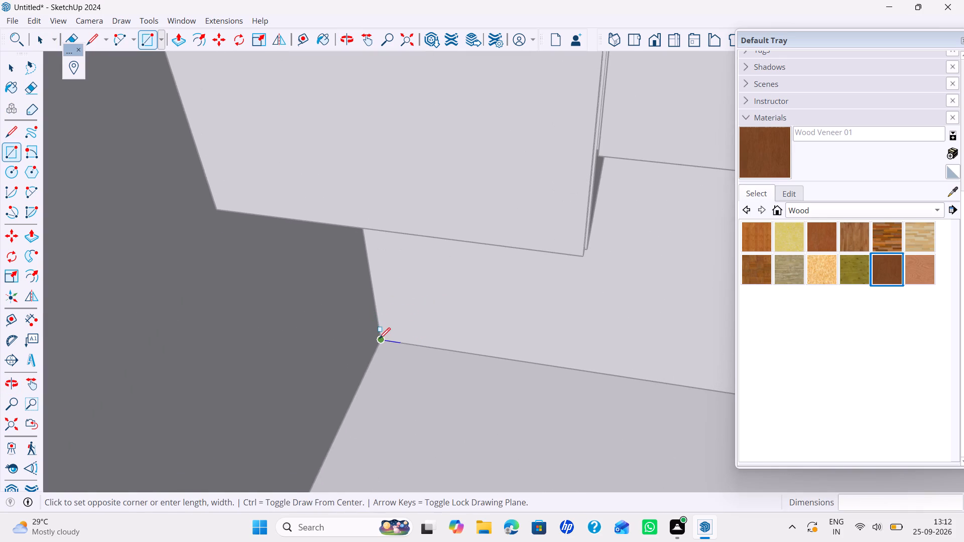
{"action": "scroll", "coordinate": [462, 306], "scroll_direction": "down", "scroll_amount": 4}
{"action": "middle_click_drag", "start_coordinate": [463, 306], "coordinate": [390, 330], "text": "shift"}
{"action": "middle_click_drag", "start_coordinate": [436, 328], "coordinate": [340, 353]}
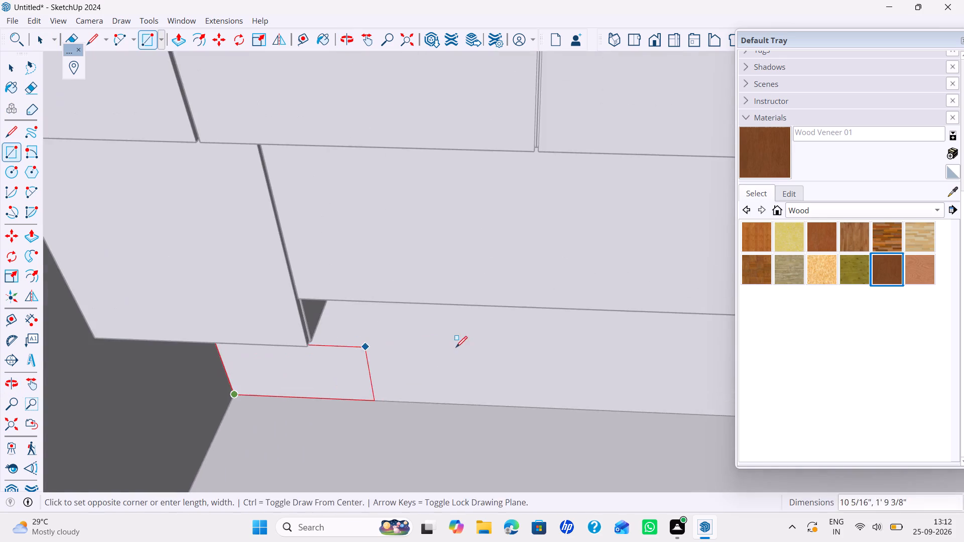
{"action": "middle_click_drag", "start_coordinate": [456, 347], "coordinate": [534, 255]}
{"action": "middle_click_drag", "start_coordinate": [582, 306], "coordinate": [436, 347], "text": "shift"}
{"action": "middle_click_drag", "start_coordinate": [507, 351], "coordinate": [509, 293]}
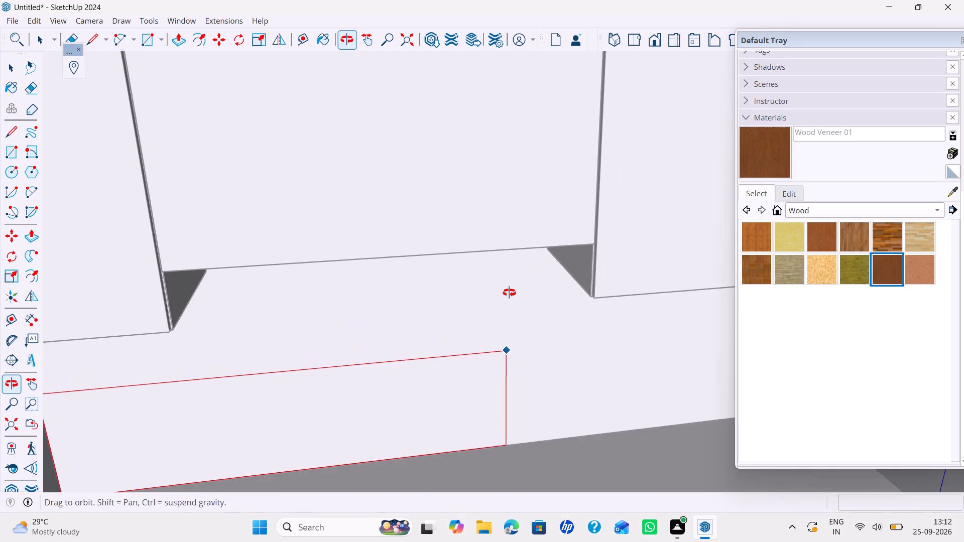
{"action": "middle_click_drag", "start_coordinate": [509, 293], "coordinate": [519, 231]}
{"action": "scroll", "coordinate": [518, 231], "scroll_direction": "up", "scroll_amount": 1}
{"action": "middle_click_drag", "start_coordinate": [647, 315], "coordinate": [476, 296], "text": "shift"}
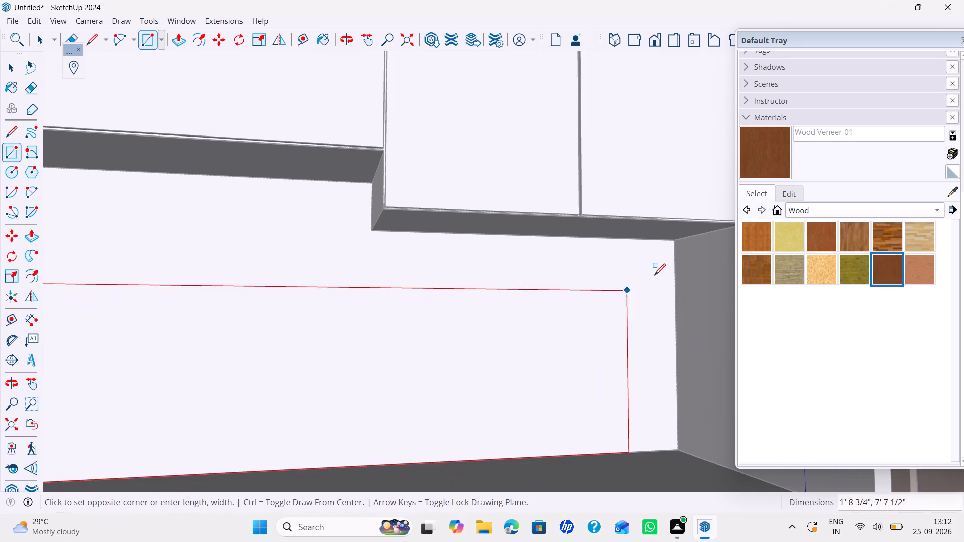
{"action": "left_click", "coordinate": [673, 240]}
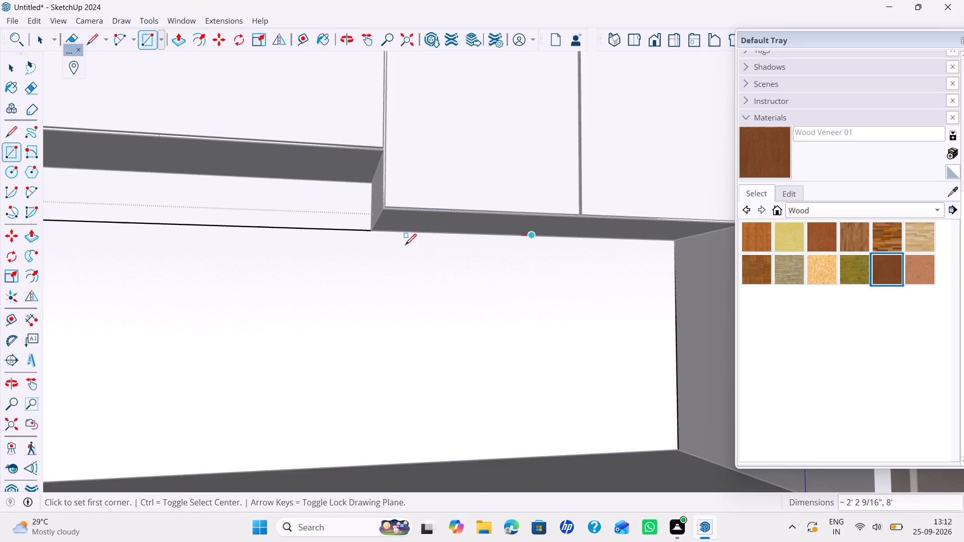
Push/Pull the backsplash rectangle to a thickness of 0.1".
{"action": "middle_click_drag", "start_coordinate": [408, 246], "coordinate": [576, 247]}
{"action": "middle_click_drag", "start_coordinate": [562, 252], "coordinate": [486, 258]}
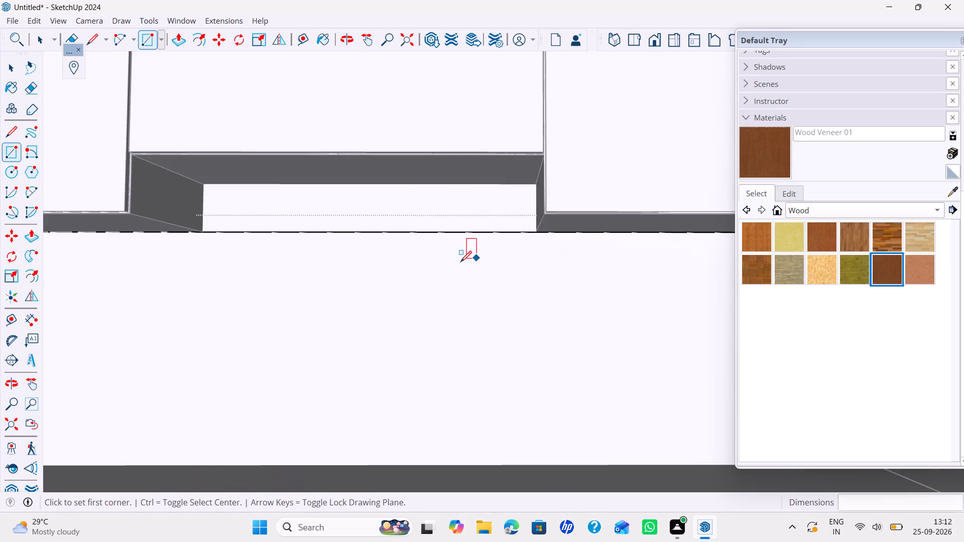
{"action": "key", "text": "space"}
{"action": "key", "text": "p"}
{"action": "left_click", "coordinate": [409, 321]}
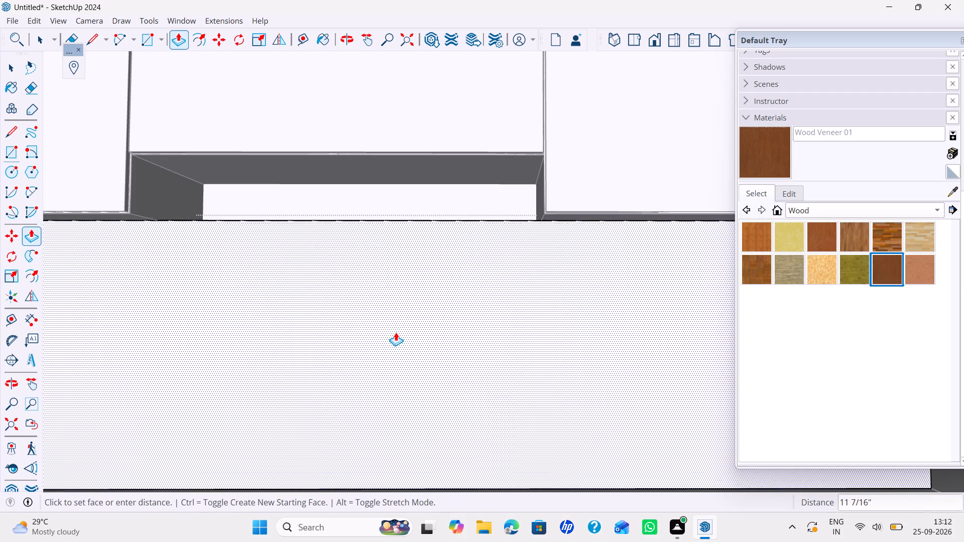
{"action": "key", "text": "Escape"}
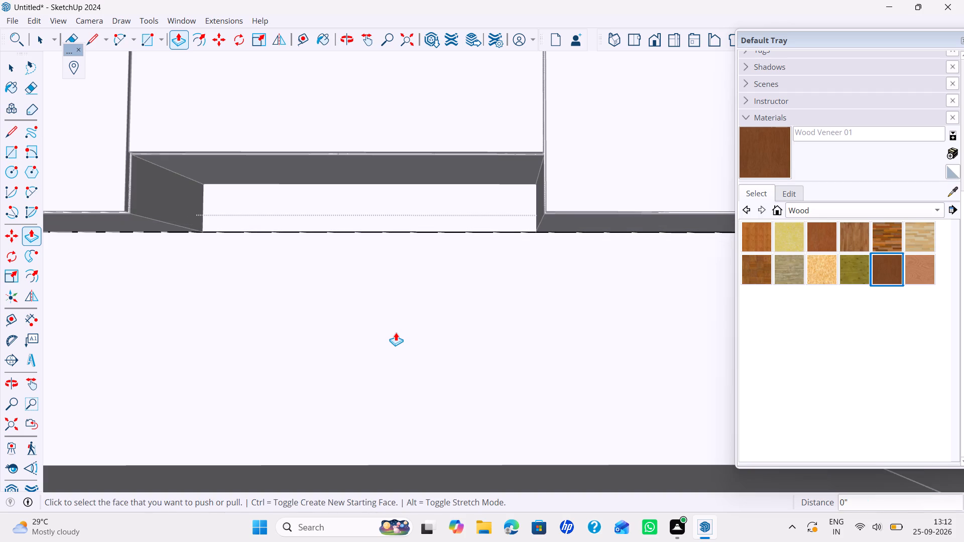
{"action": "scroll", "coordinate": [452, 330], "scroll_direction": "down", "scroll_amount": 2}
{"action": "middle_click_drag", "start_coordinate": [489, 347], "coordinate": [268, 280]}
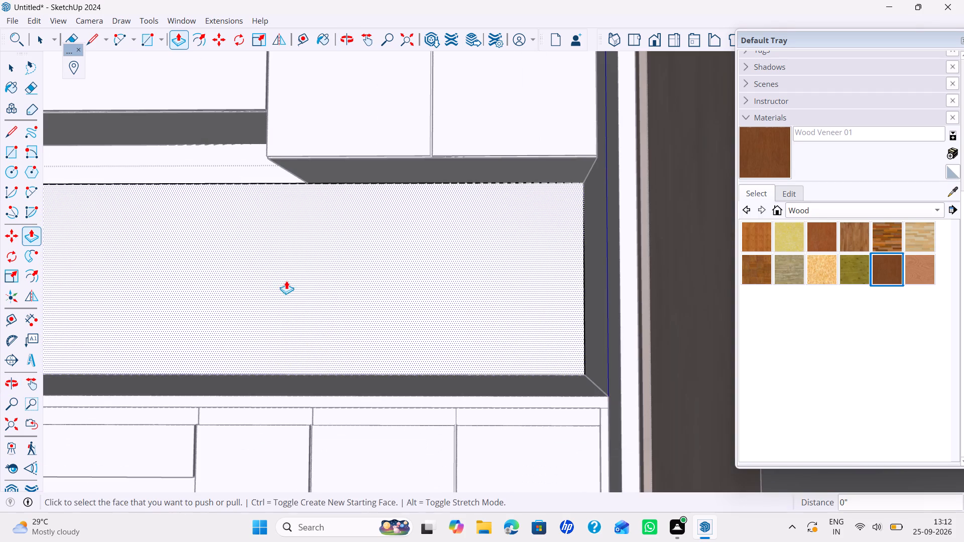
{"action": "middle_click_drag", "start_coordinate": [376, 288], "coordinate": [384, 288]}
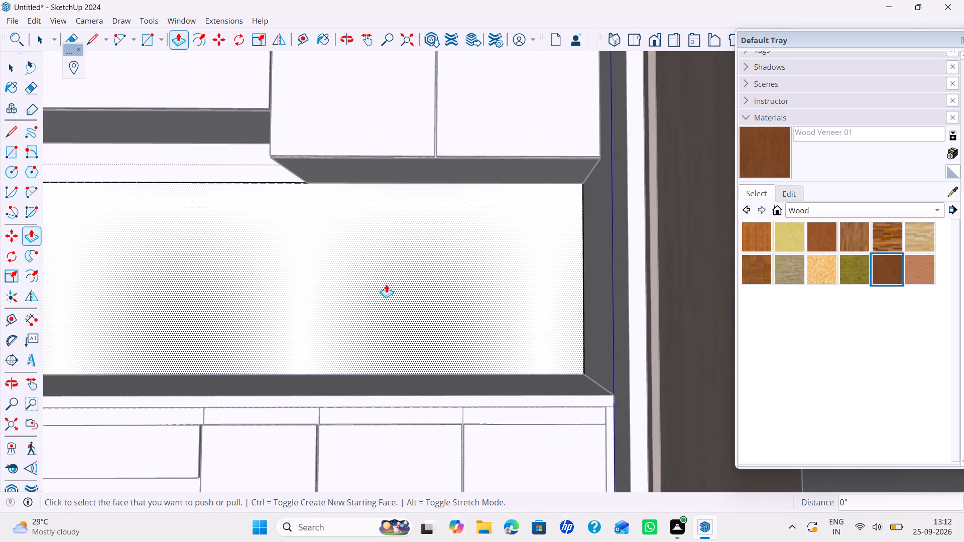
{"action": "left_click", "coordinate": [386, 284]}
{"action": "type", "text": "0.1"}
{"action": "key", "text": "shift+quotedbl"}
{"action": "key", "text": "Return"}
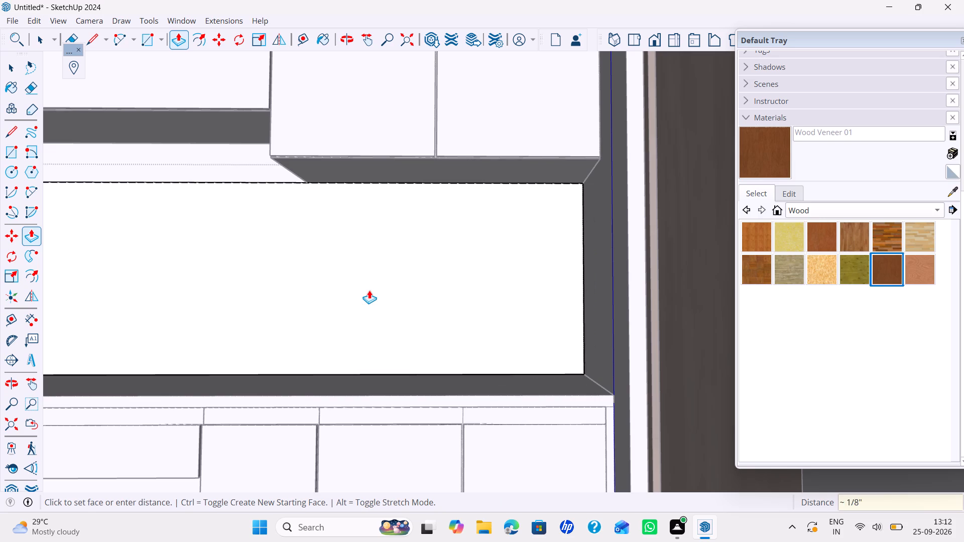
{"action": "key", "text": "space"}
Leave the backsplash group and paint it with Square Glass Tile 04 from the Tile material collection.
{"action": "middle_click_drag", "start_coordinate": [368, 286], "coordinate": [370, 395]}
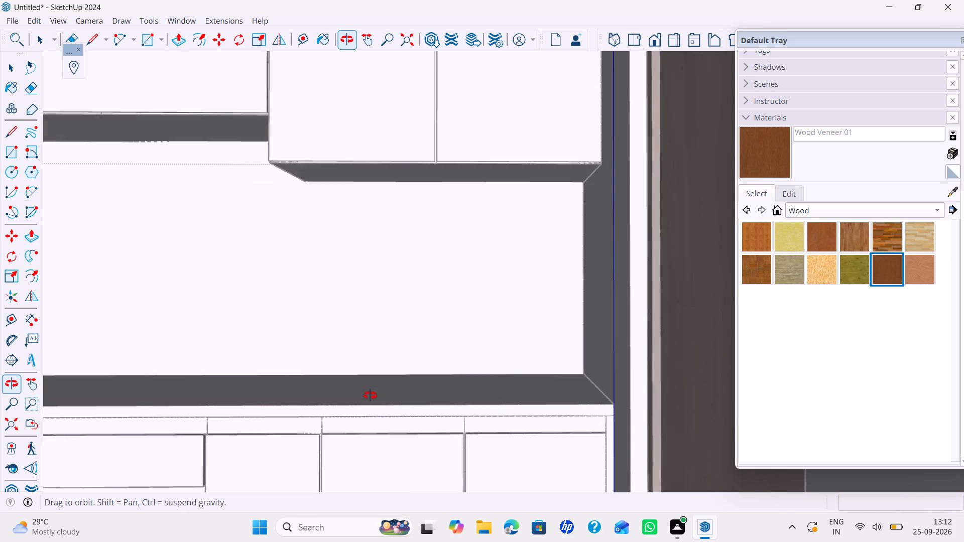
{"action": "middle_click_drag", "start_coordinate": [370, 395], "coordinate": [362, 441]}
{"action": "middle_click_drag", "start_coordinate": [359, 358], "coordinate": [369, 406]}
{"action": "scroll", "coordinate": [371, 374], "scroll_direction": "up", "scroll_amount": 1}
{"action": "scroll", "coordinate": [386, 370], "scroll_direction": "down", "scroll_amount": 5}
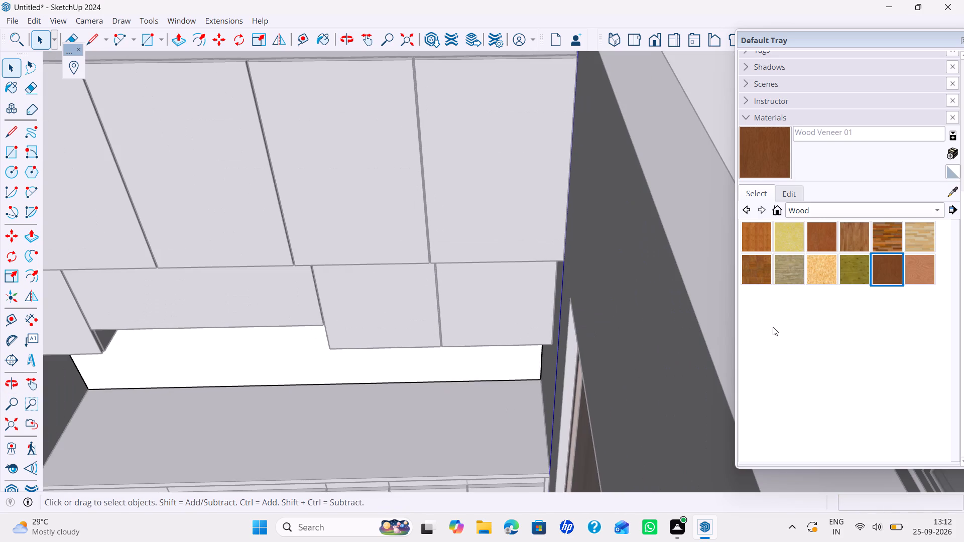
{"action": "scroll", "coordinate": [776, 316], "scroll_direction": "down", "scroll_amount": 3}
{"action": "left_click", "coordinate": [613, 310]}
{"action": "left_click", "coordinate": [511, 358]}
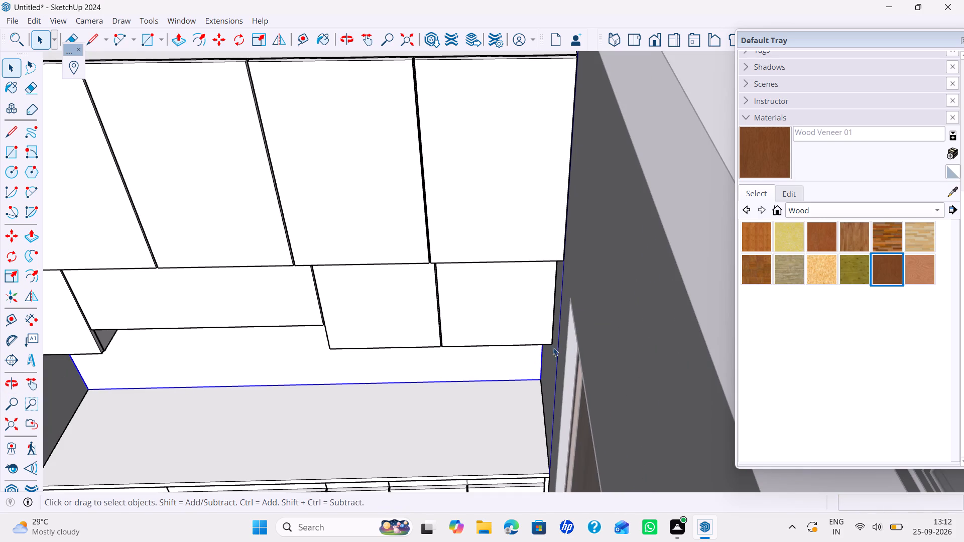
{"action": "left_click", "coordinate": [837, 208]}
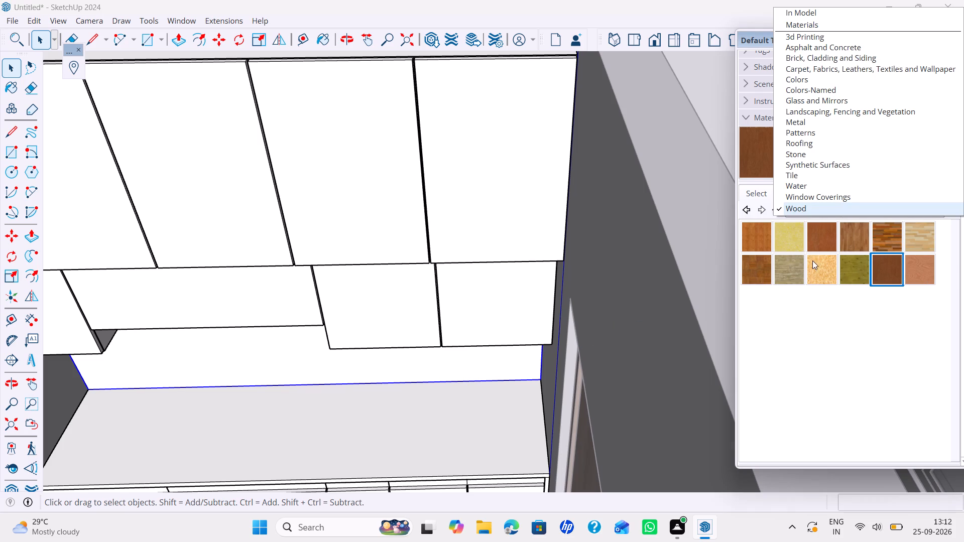
{"action": "left_click", "coordinate": [802, 174]}
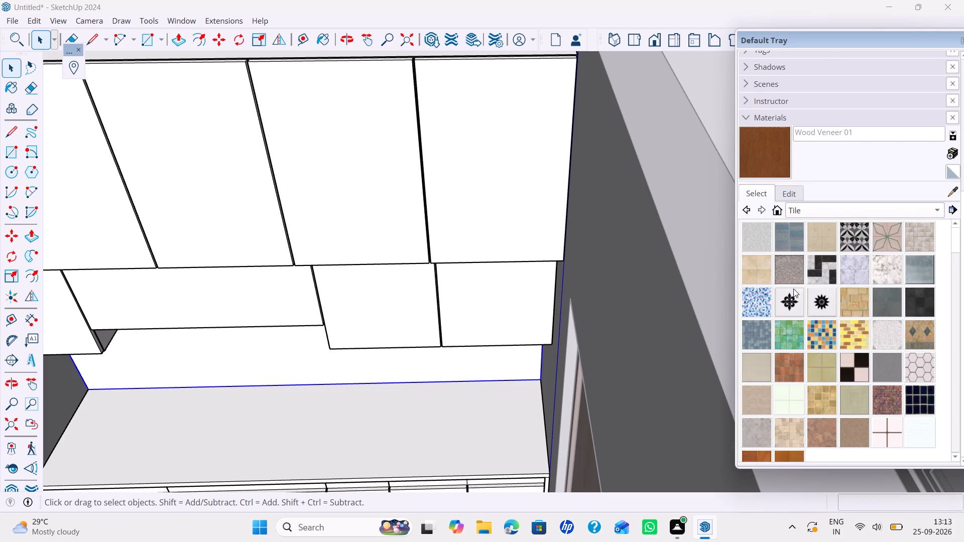
{"action": "left_click", "coordinate": [857, 332]}
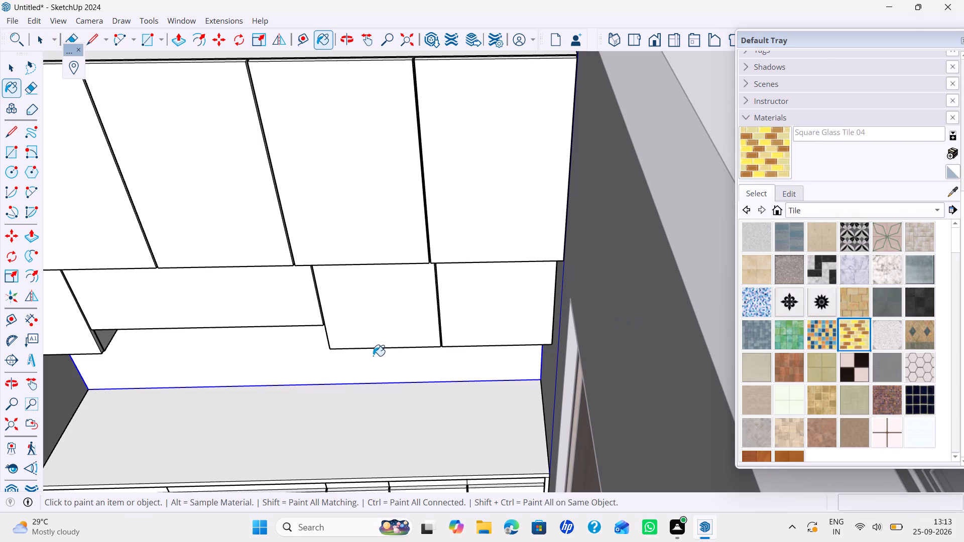
{"action": "left_click", "coordinate": [372, 357]}
{"action": "key", "text": "space"}
Start another new group at the shorter kitchen counter with the three-door base cabinet for its backsplash.
{"action": "scroll", "coordinate": [497, 334], "scroll_direction": "down", "scroll_amount": 1}
{"action": "middle_click_drag", "start_coordinate": [494, 334], "coordinate": [621, 309]}
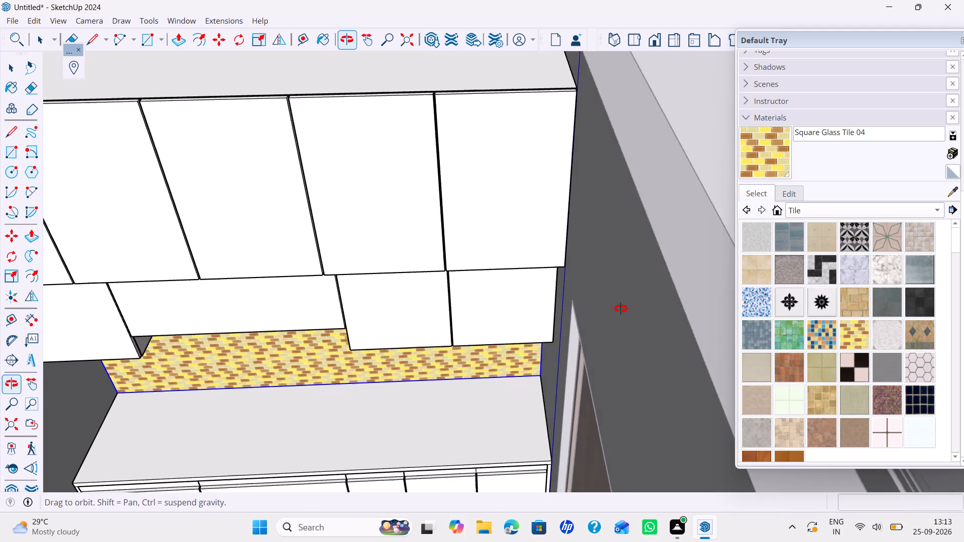
{"action": "middle_click_drag", "start_coordinate": [621, 309], "coordinate": [704, 294]}
{"action": "scroll", "coordinate": [623, 300], "scroll_direction": "down", "scroll_amount": 5}
{"action": "middle_click_drag", "start_coordinate": [616, 304], "coordinate": [418, 305], "text": "shift"}
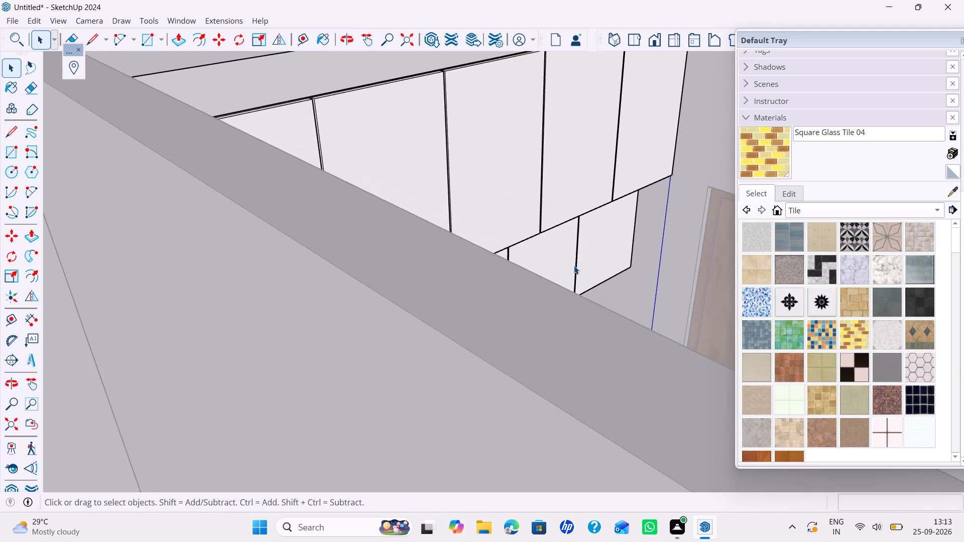
{"action": "middle_click_drag", "start_coordinate": [574, 265], "coordinate": [441, 260]}
{"action": "middle_click_drag", "start_coordinate": [486, 257], "coordinate": [395, 312]}
{"action": "scroll", "coordinate": [483, 321], "scroll_direction": "up", "scroll_amount": 1}
{"action": "scroll", "coordinate": [665, 325], "scroll_direction": "down", "scroll_amount": 5}
{"action": "middle_click_drag", "start_coordinate": [672, 330], "coordinate": [453, 302], "text": "shift"}
{"action": "middle_click_drag", "start_coordinate": [484, 313], "coordinate": [751, 329]}
{"action": "middle_click_drag", "start_coordinate": [751, 329], "coordinate": [634, 343], "text": "shift"}
{"action": "middle_click_drag", "start_coordinate": [657, 313], "coordinate": [615, 330]}
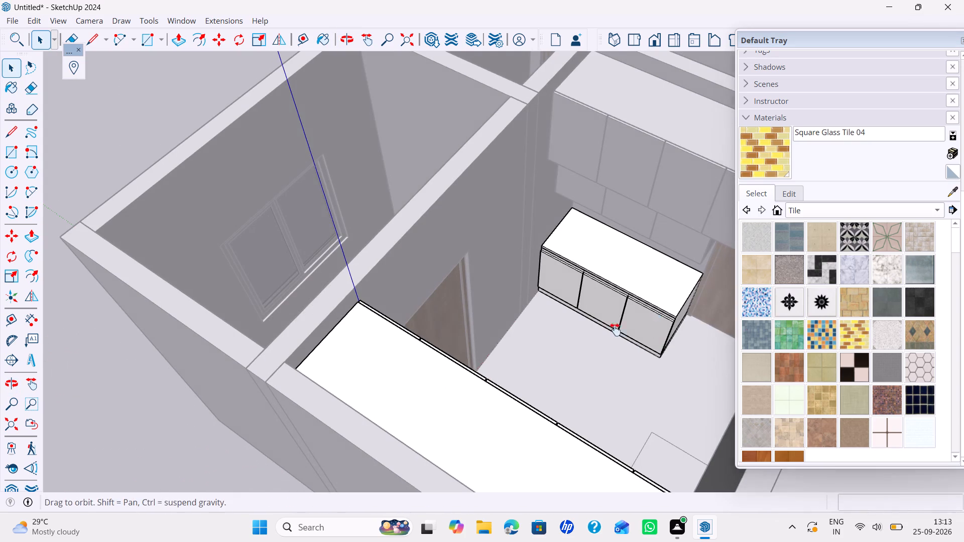
{"action": "middle_click_drag", "start_coordinate": [615, 330], "coordinate": [530, 362]}
{"action": "middle_click_drag", "start_coordinate": [535, 361], "coordinate": [693, 321]}
{"action": "middle_click_drag", "start_coordinate": [644, 300], "coordinate": [584, 386]}
{"action": "scroll", "coordinate": [551, 359], "scroll_direction": "up", "scroll_amount": 11}
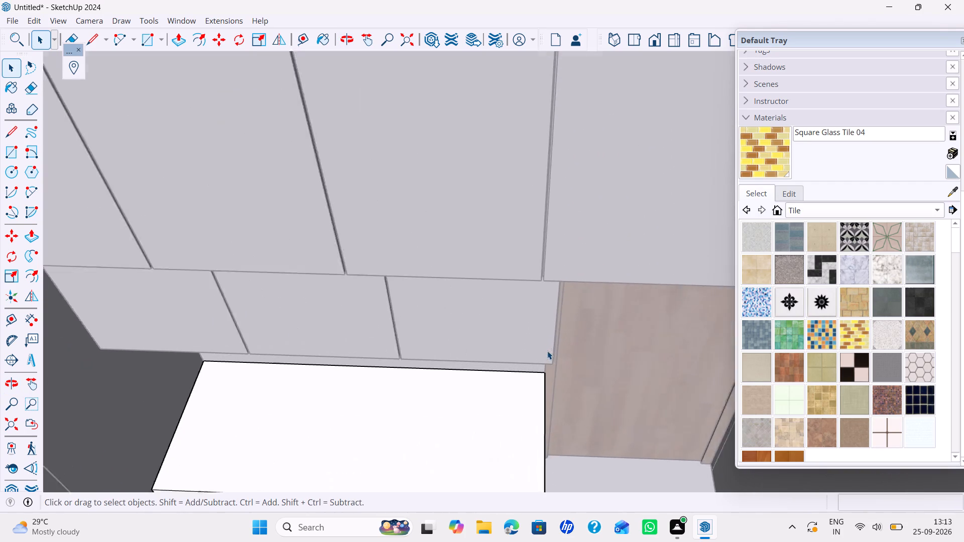
{"action": "middle_click_drag", "start_coordinate": [552, 354], "coordinate": [585, 391], "text": "shift"}
{"action": "scroll", "coordinate": [585, 384], "scroll_direction": "up", "scroll_amount": 1}
{"action": "middle_click_drag", "start_coordinate": [585, 384], "coordinate": [589, 235]}
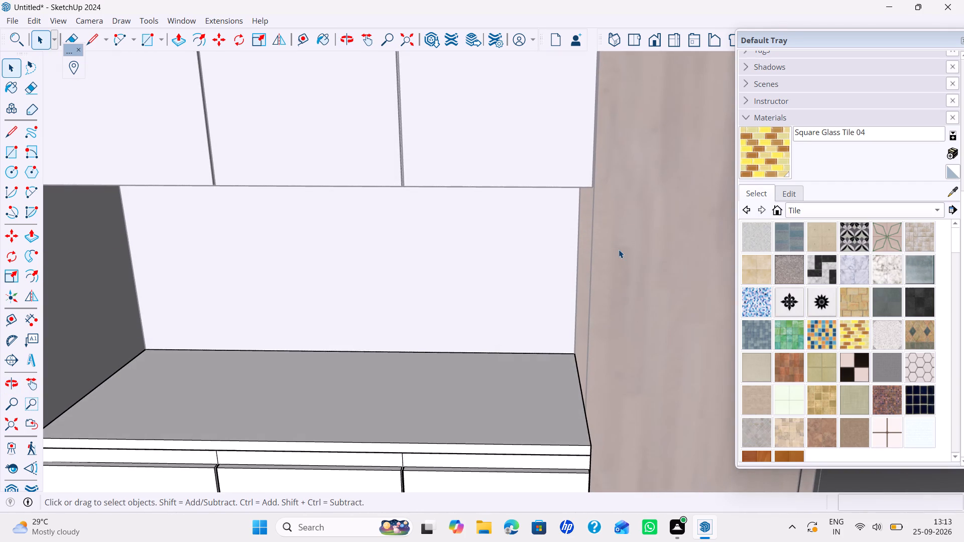
{"action": "right_click", "coordinate": [619, 249]}
{"action": "left_click", "coordinate": [635, 288]}
Draw a 5' by 2'2" rectangle on the wall between the shorter counter and its upper cabinets.
{"action": "key", "text": "r"}
{"action": "scroll", "coordinate": [397, 303], "scroll_direction": "down", "scroll_amount": 2}
{"action": "middle_click_drag", "start_coordinate": [397, 303], "coordinate": [542, 294]}
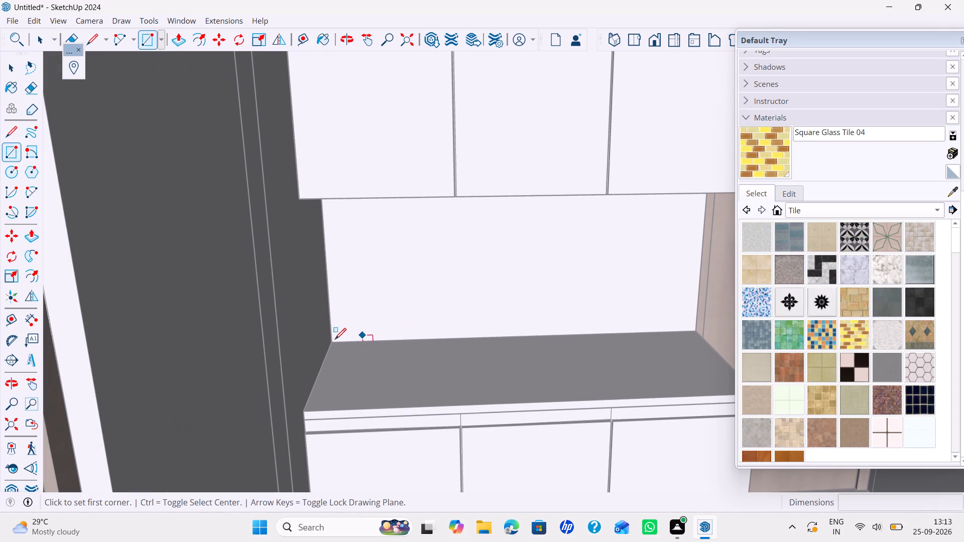
{"action": "left_click", "coordinate": [333, 340]}
{"action": "middle_click_drag", "start_coordinate": [609, 284], "coordinate": [443, 298]}
{"action": "middle_click_drag", "start_coordinate": [502, 282], "coordinate": [511, 234]}
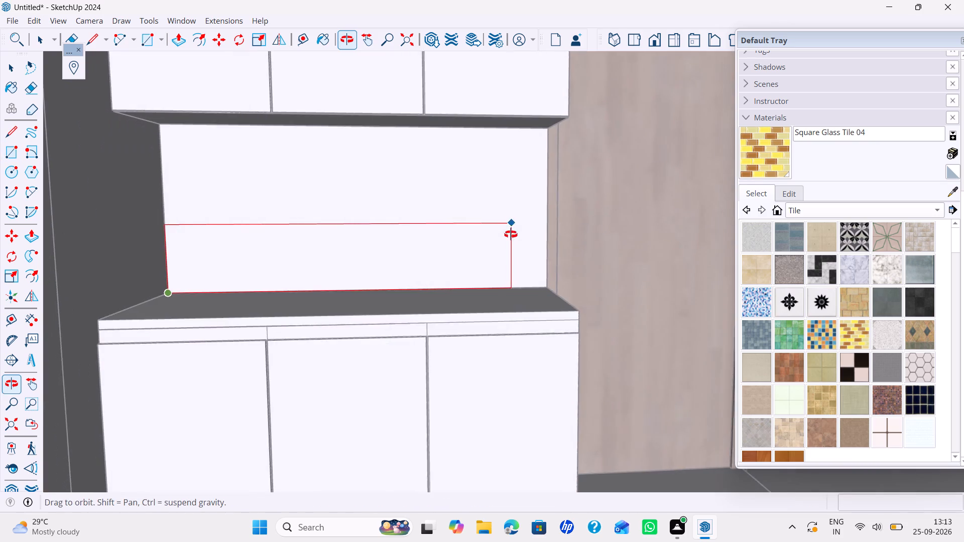
{"action": "middle_click_drag", "start_coordinate": [511, 234], "coordinate": [511, 234]}
{"action": "scroll", "coordinate": [537, 152], "scroll_direction": "up", "scroll_amount": 4}
{"action": "left_click", "coordinate": [549, 116]}
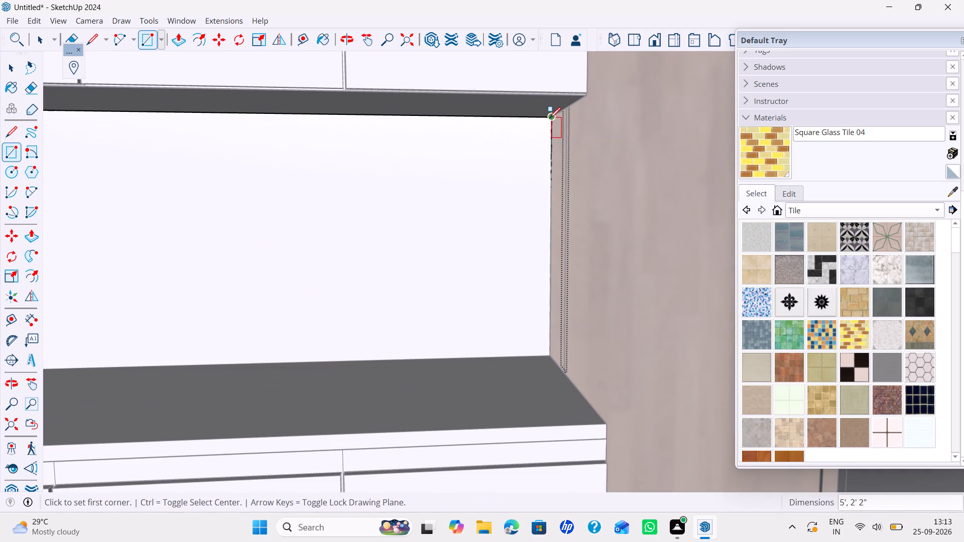
Thicken the shorter counter's backsplash rectangle by repeating the previous Push/Pull distance.
{"action": "key", "text": "space"}
{"action": "key", "text": "p"}
{"action": "double_click", "coordinate": [423, 231]}
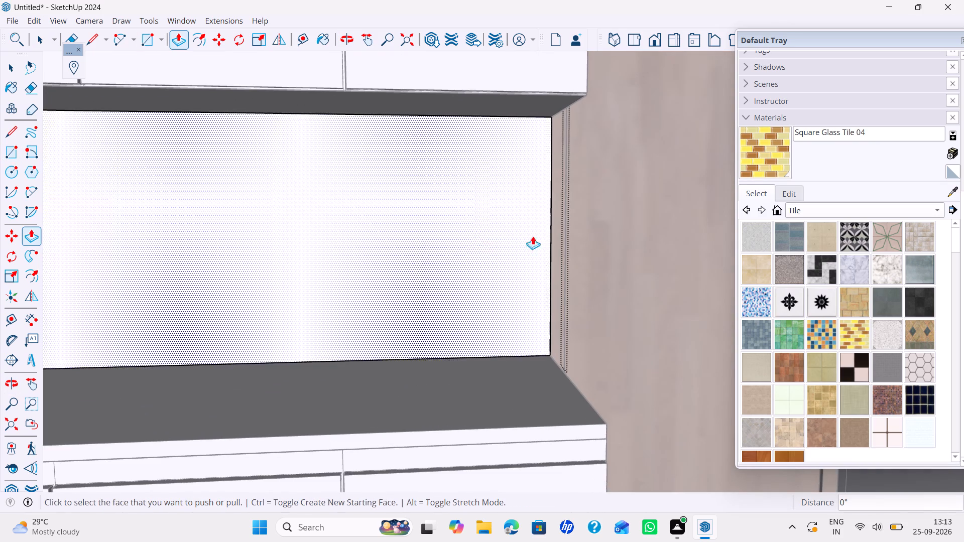
{"action": "key", "text": "space"}
Paint the shorter counter's backsplash with Square Glass Tile 04.
{"action": "left_click", "coordinate": [745, 146]}
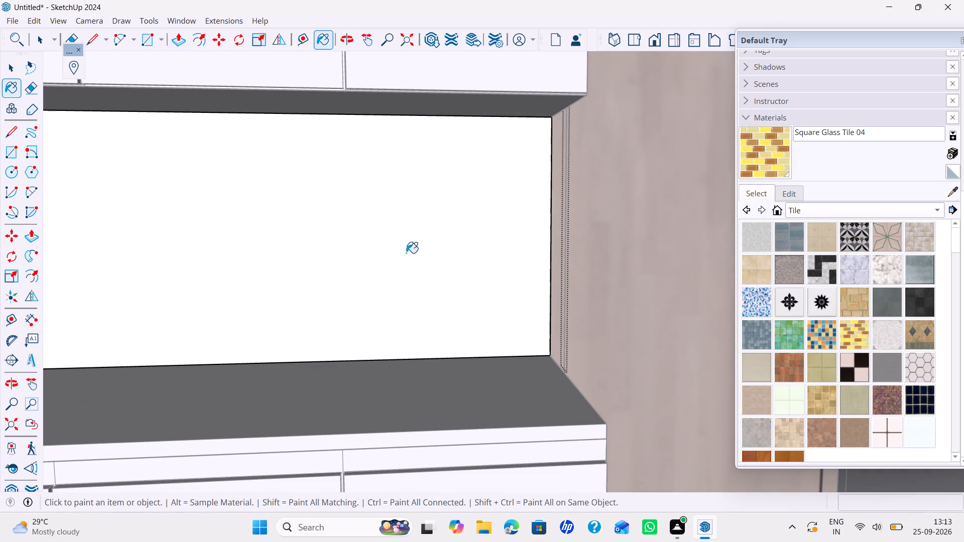
{"action": "left_click", "coordinate": [406, 253]}
{"action": "key", "text": "space"}
Leave the nested kitchen groups and return to the whole house model.
{"action": "scroll", "coordinate": [521, 218], "scroll_direction": "down", "scroll_amount": 1}
{"action": "middle_click_drag", "start_coordinate": [540, 206], "coordinate": [459, 376]}
{"action": "scroll", "coordinate": [470, 326], "scroll_direction": "down", "scroll_amount": 6}
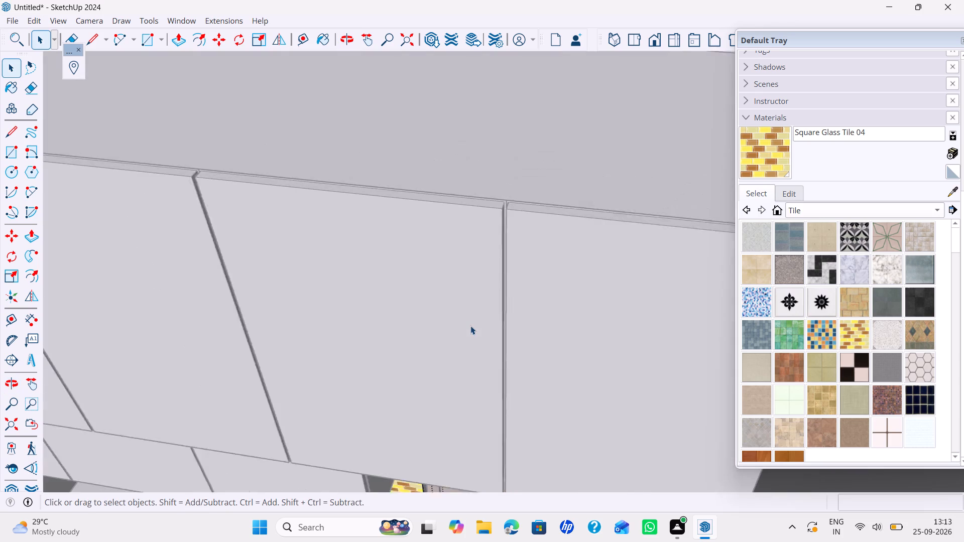
{"action": "scroll", "coordinate": [470, 326], "scroll_direction": "down", "scroll_amount": 2}
{"action": "scroll", "coordinate": [472, 319], "scroll_direction": "down", "scroll_amount": 20}
{"action": "scroll", "coordinate": [472, 319], "scroll_direction": "down", "scroll_amount": 5}
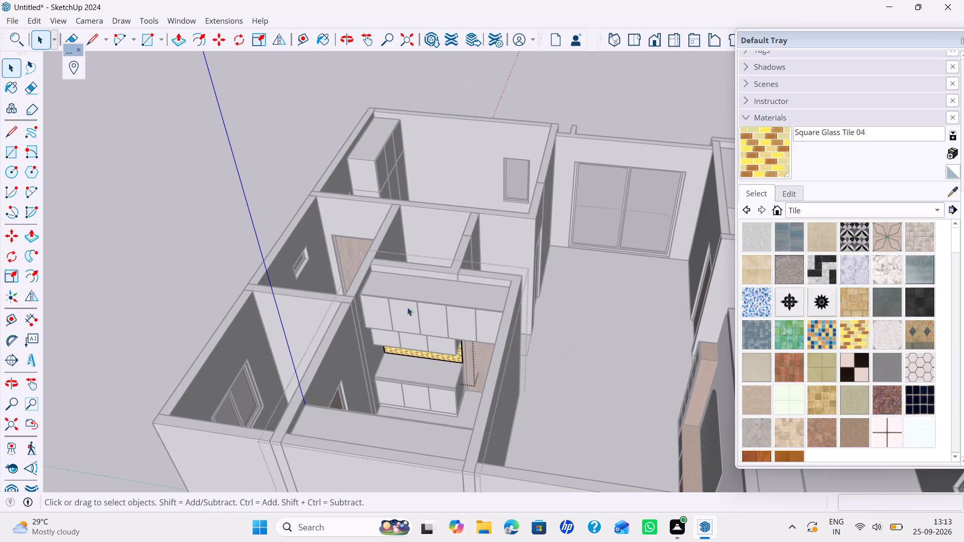
{"action": "left_click", "coordinate": [235, 287]}
{"action": "scroll", "coordinate": [330, 290], "scroll_direction": "down", "scroll_amount": 5}
{"action": "middle_click_drag", "start_coordinate": [351, 296], "coordinate": [409, 296], "text": "shift"}
{"action": "middle_click_drag", "start_coordinate": [433, 294], "coordinate": [367, 314]}
{"action": "scroll", "coordinate": [378, 310], "scroll_direction": "down", "scroll_amount": 5}
{"action": "scroll", "coordinate": [378, 310], "scroll_direction": "up", "scroll_amount": 3}
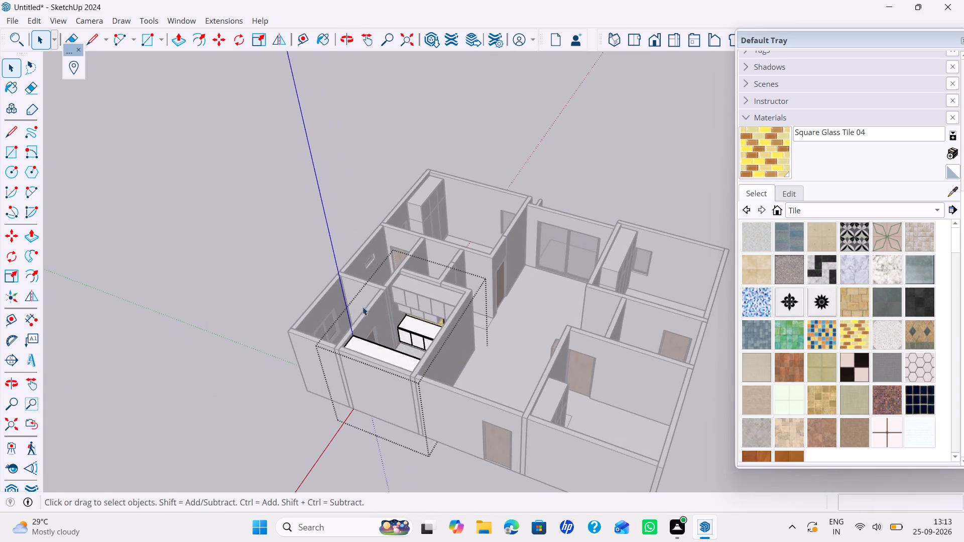
{"action": "left_click", "coordinate": [237, 267]}
{"action": "left_click", "coordinate": [237, 267]}
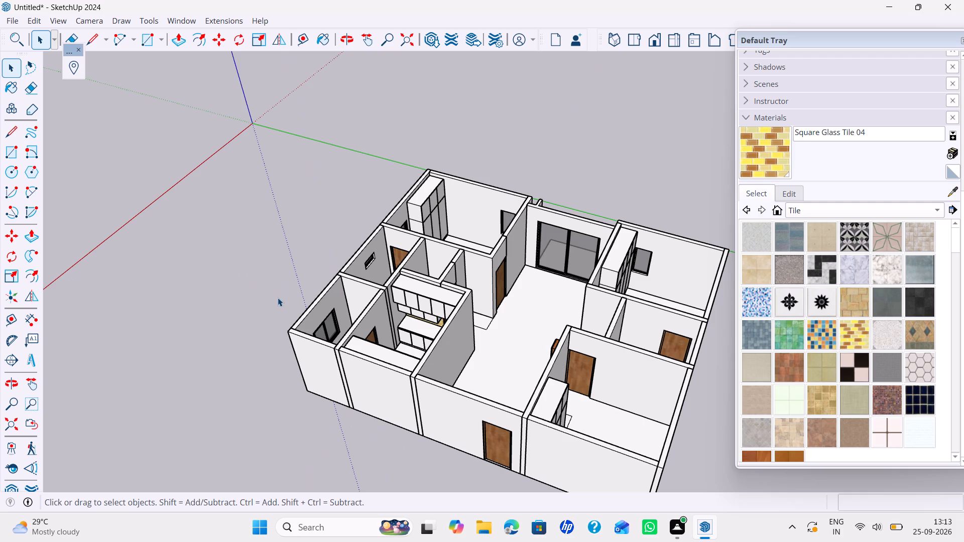
{"action": "scroll", "coordinate": [560, 490], "scroll_direction": "down", "scroll_amount": 1}
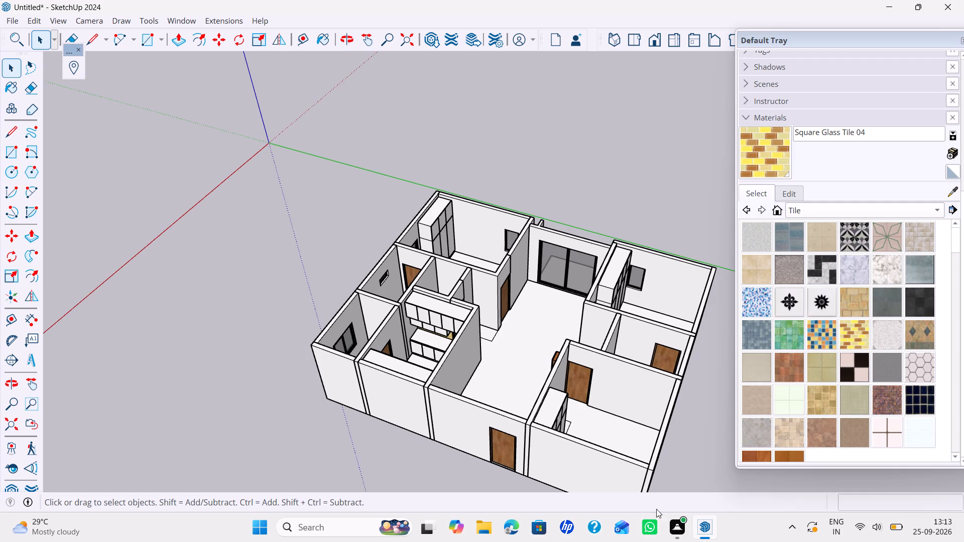
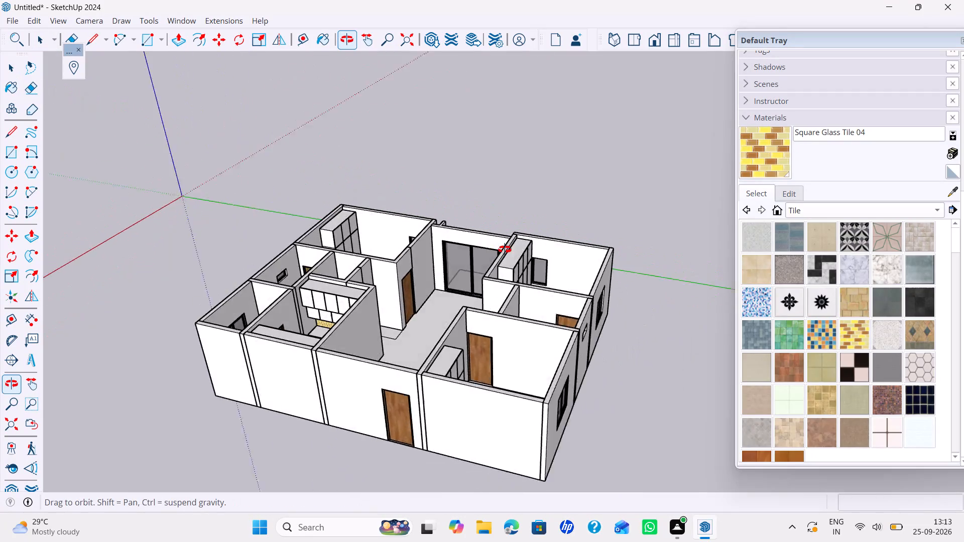
Paint the kitchen's overhead cabinets and both base cabinet runs with 0095_LightBlue from the Colors-Named collection.
{"action": "middle_click_drag", "start_coordinate": [479, 302], "coordinate": [579, 303]}
{"action": "middle_click_drag", "start_coordinate": [534, 327], "coordinate": [517, 323]}
{"action": "left_click", "coordinate": [802, 209]}
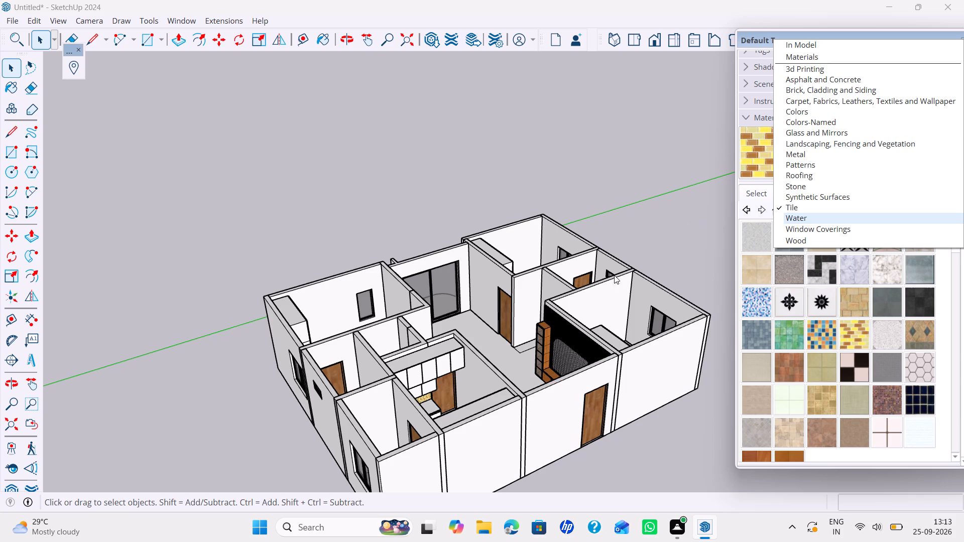
{"action": "left_click", "coordinate": [824, 124]}
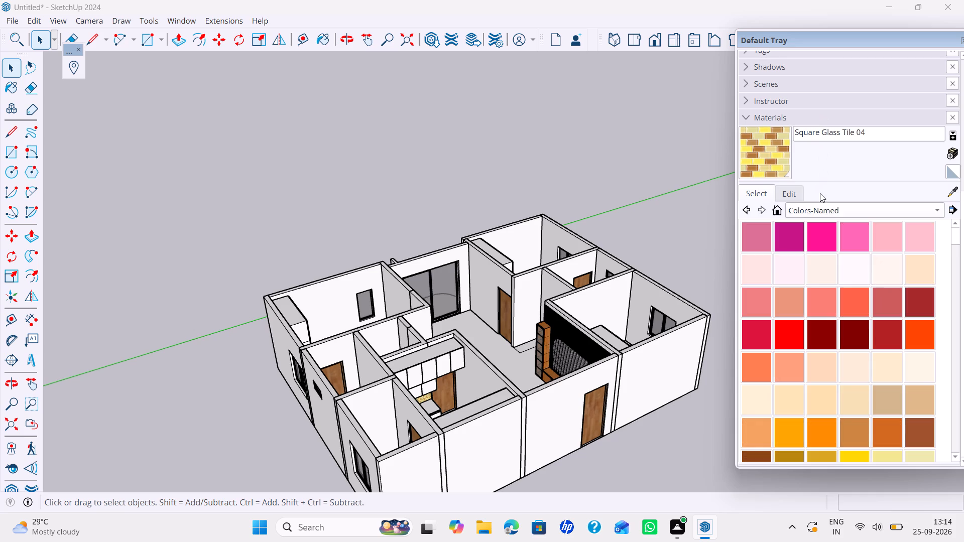
{"action": "scroll", "coordinate": [815, 248], "scroll_direction": "down", "scroll_amount": 14}
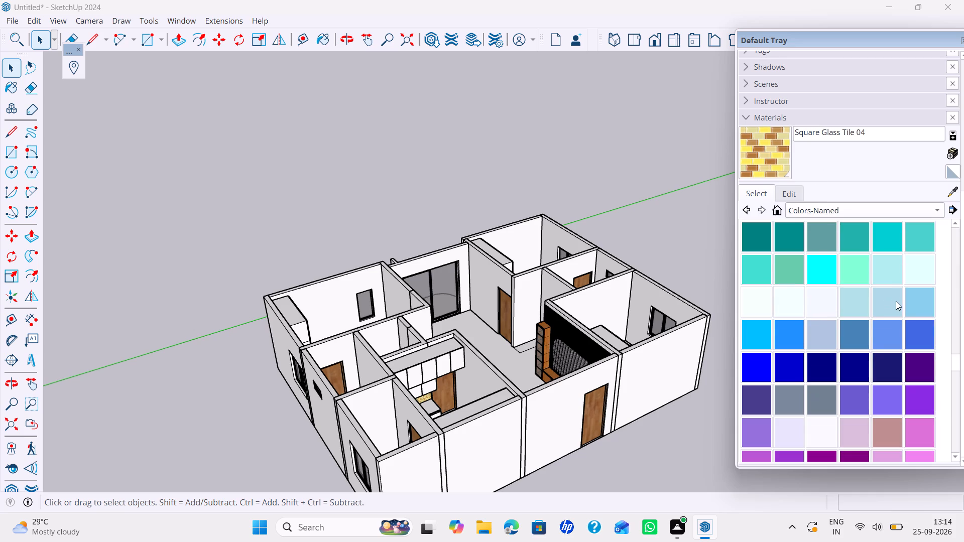
{"action": "left_click", "coordinate": [888, 308]}
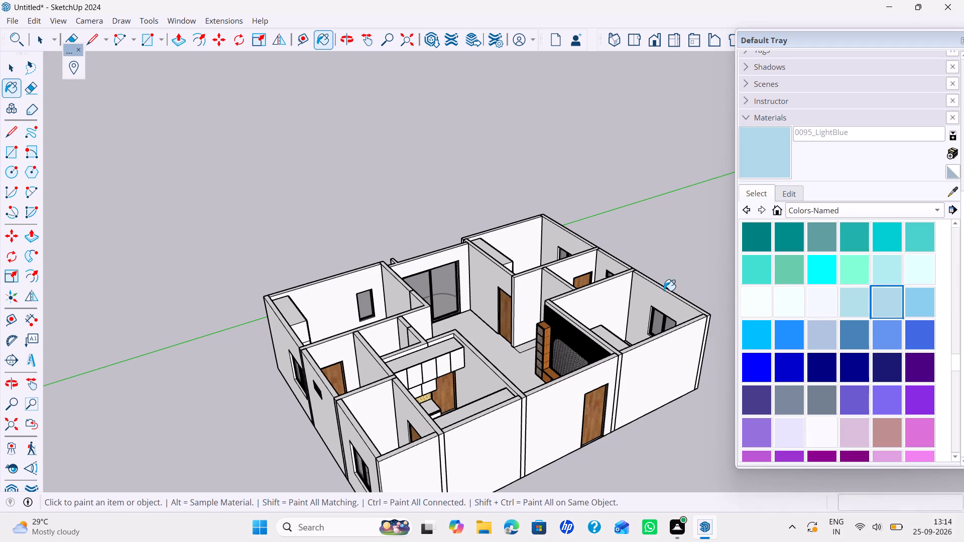
{"action": "left_click", "coordinate": [441, 354]}
{"action": "middle_click_drag", "start_coordinate": [515, 364], "coordinate": [459, 389]}
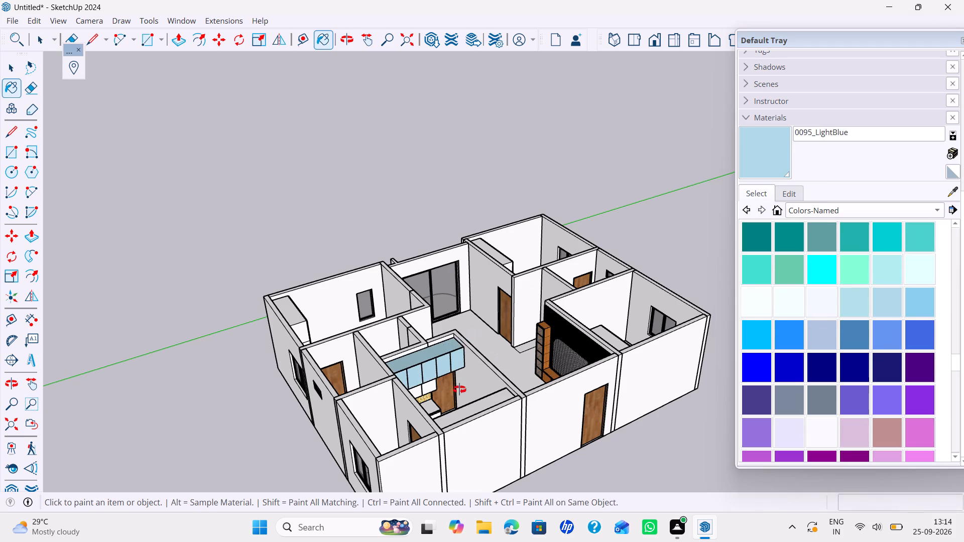
{"action": "middle_click_drag", "start_coordinate": [459, 389], "coordinate": [461, 361]}
{"action": "middle_click_drag", "start_coordinate": [459, 368], "coordinate": [433, 408]}
{"action": "scroll", "coordinate": [401, 363], "scroll_direction": "up", "scroll_amount": 4}
{"action": "left_click", "coordinate": [395, 355]}
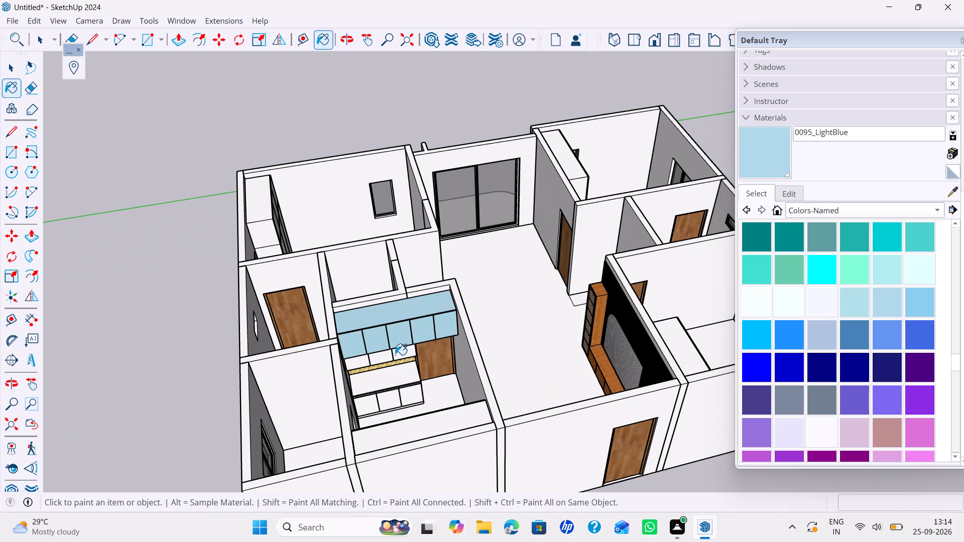
{"action": "left_click", "coordinate": [396, 383]}
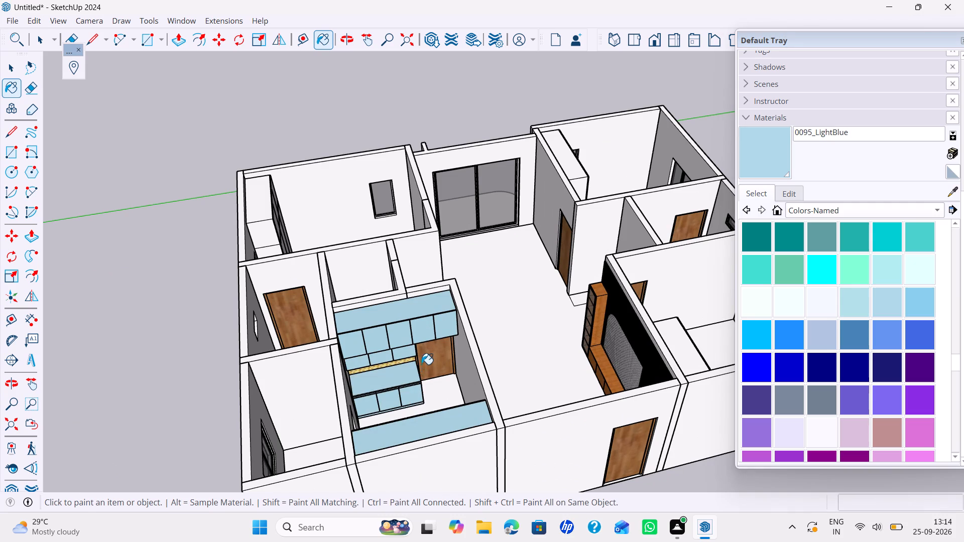
{"action": "key", "text": "space"}
Open the kitchen cabinet group, select the shorter base cabinet run and slightly darken the 0095_LightBlue material.
{"action": "scroll", "coordinate": [420, 367], "scroll_direction": "up", "scroll_amount": 4}
{"action": "scroll", "coordinate": [829, 327], "scroll_direction": "down", "scroll_amount": 2}
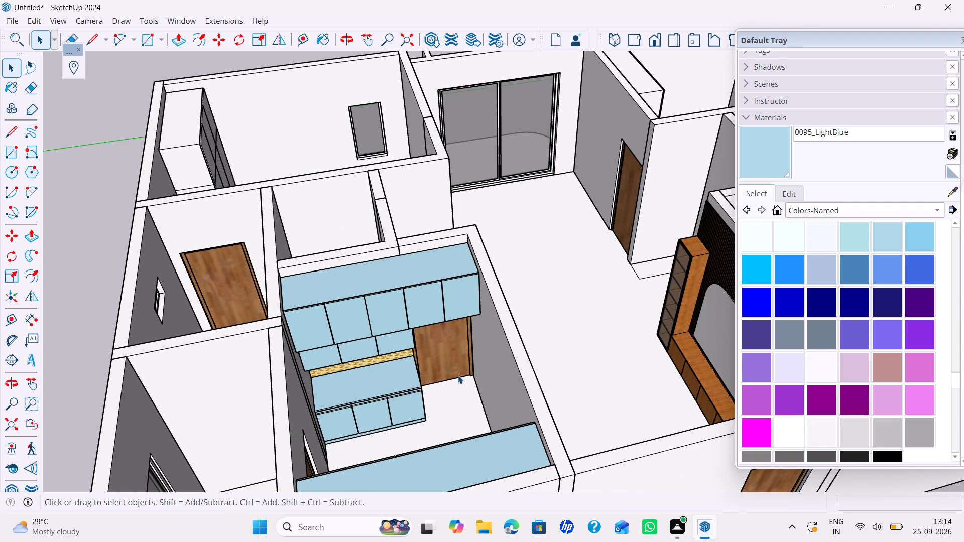
{"action": "triple_click", "coordinate": [383, 377]}
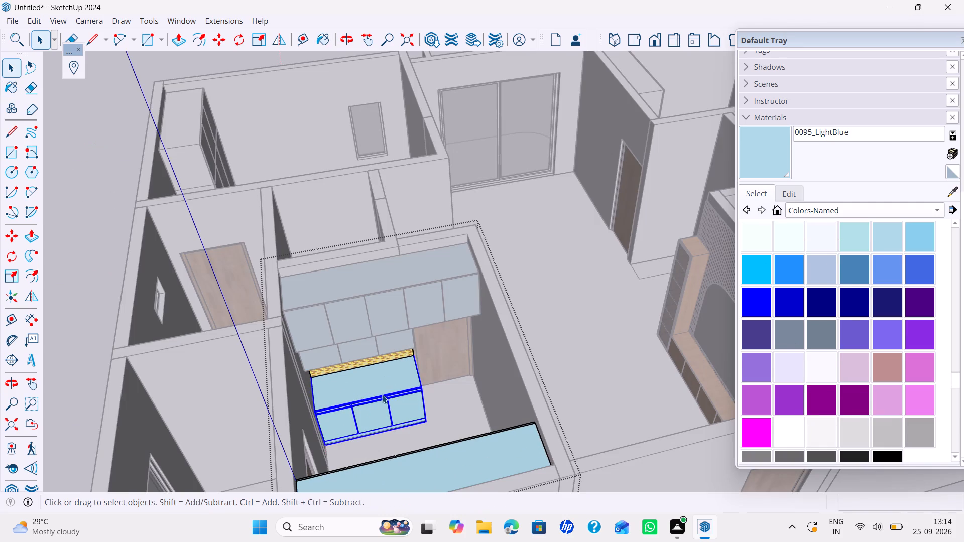
{"action": "left_click", "coordinate": [383, 384]}
{"action": "left_click", "coordinate": [790, 192]}
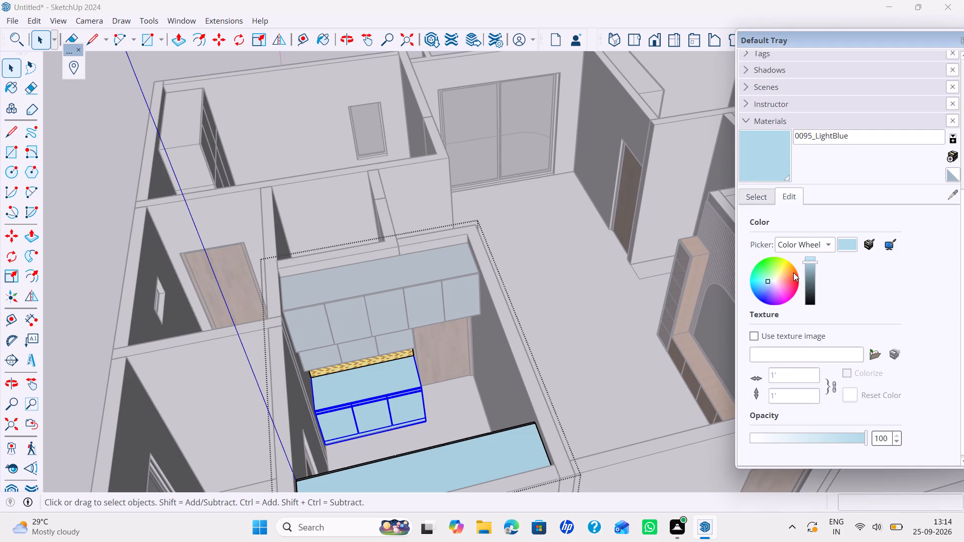
{"action": "left_click_drag", "start_coordinate": [814, 262], "coordinate": [813, 269]}
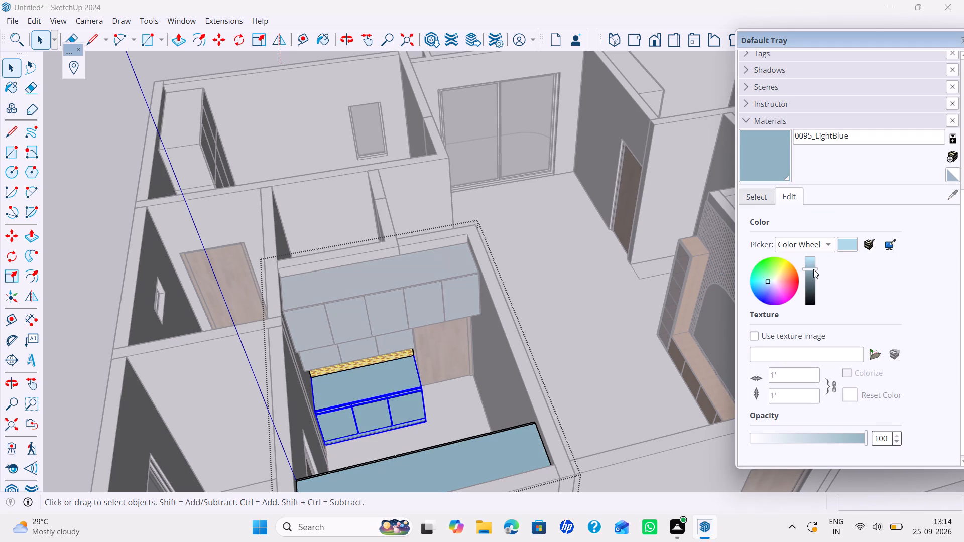
{"action": "left_click_drag", "start_coordinate": [813, 269], "coordinate": [814, 266]}
{"action": "left_click_drag", "start_coordinate": [814, 266], "coordinate": [815, 267]}
{"action": "key", "text": "space"}
{"action": "left_click", "coordinate": [382, 393]}
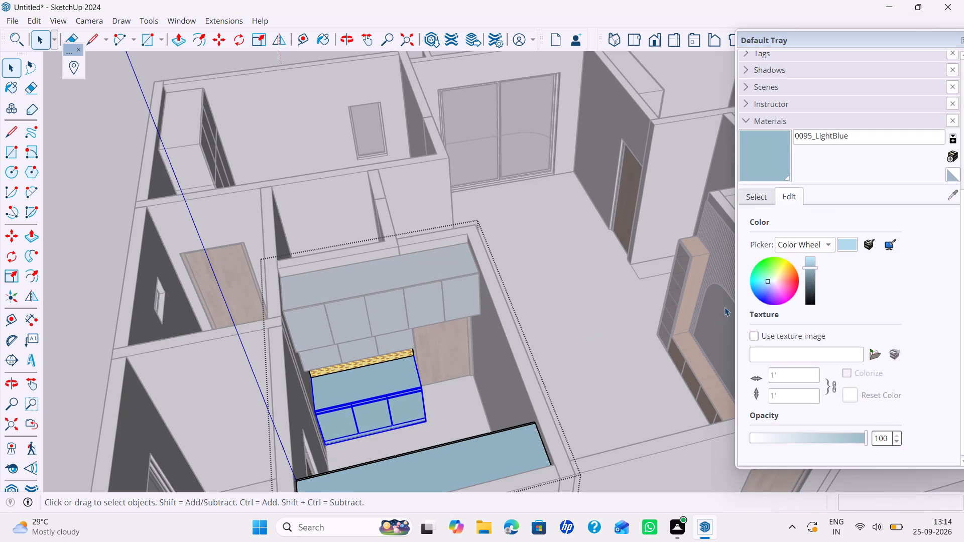
Shift the hue of the 0095_LightBlue material to a medium green on the colour wheel.
{"action": "left_click_drag", "start_coordinate": [767, 279], "coordinate": [761, 280]}
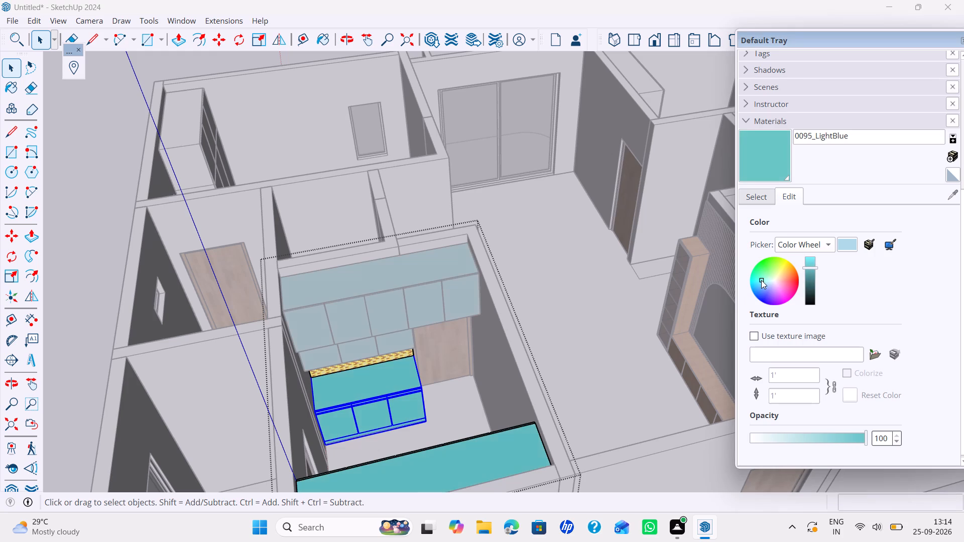
{"action": "left_click_drag", "start_coordinate": [761, 280], "coordinate": [756, 278]}
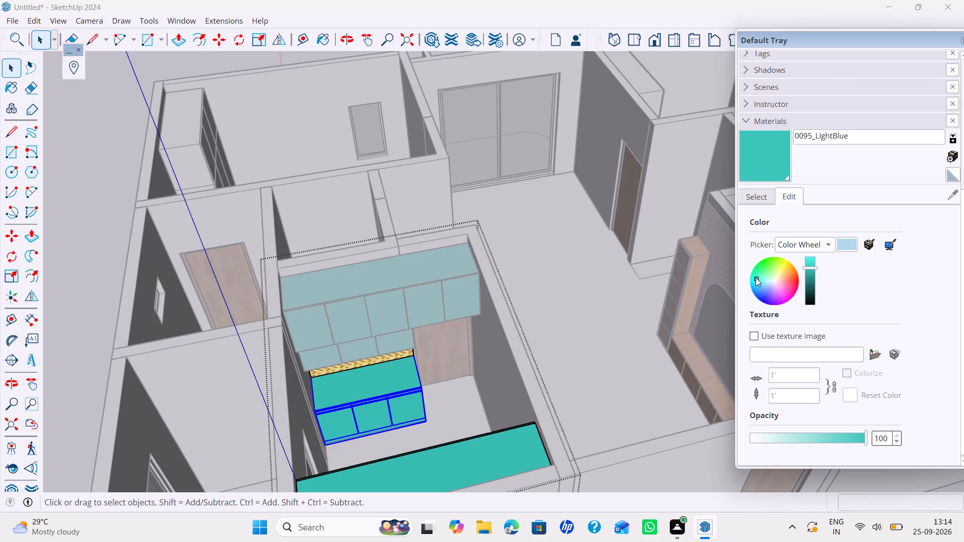
{"action": "left_click_drag", "start_coordinate": [756, 278], "coordinate": [754, 283]}
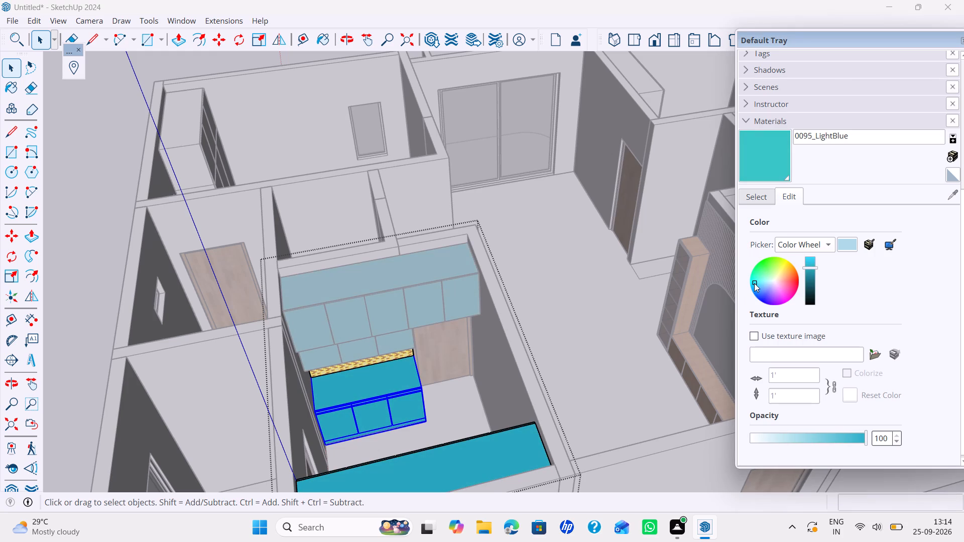
{"action": "left_click_drag", "start_coordinate": [754, 283], "coordinate": [759, 274]}
{"action": "key", "text": "space"}
{"action": "left_click", "coordinate": [462, 389]}
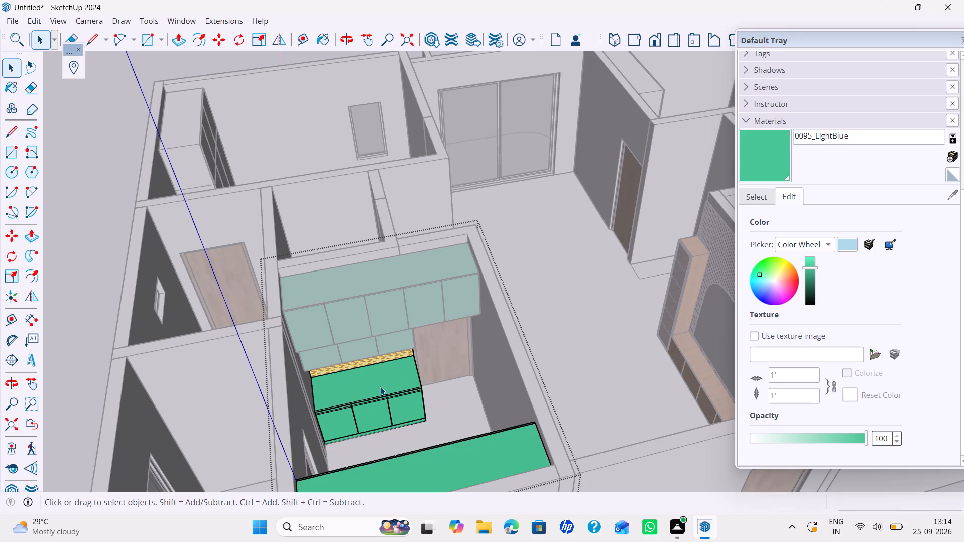
Paint the top face of the shorter base run's countertop with 0129_WhiteSmoke from Colors-Named.
{"action": "triple_click", "coordinate": [380, 387]}
{"action": "left_click", "coordinate": [380, 387]}
{"action": "scroll", "coordinate": [380, 387], "scroll_direction": "up", "scroll_amount": 7}
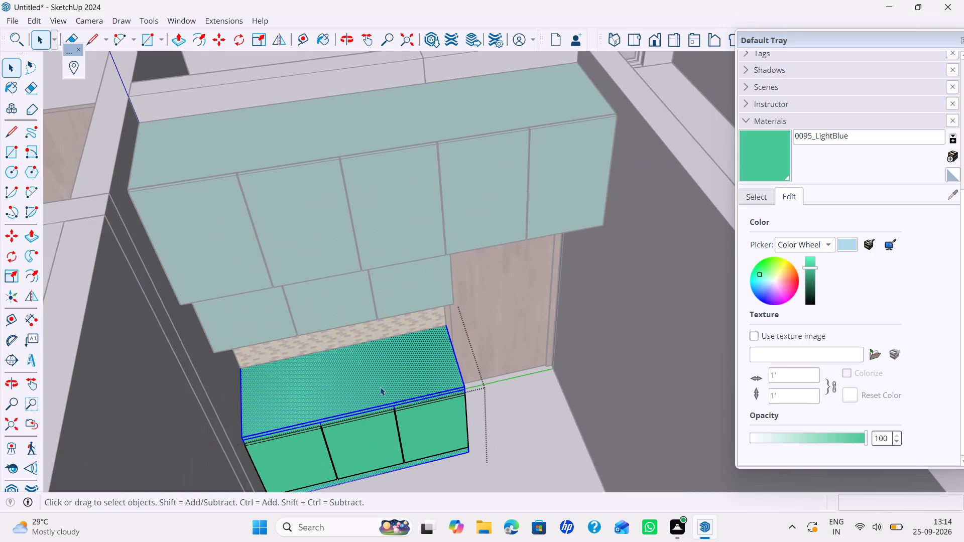
{"action": "double_click", "coordinate": [380, 387]}
{"action": "scroll", "coordinate": [380, 387], "scroll_direction": "up", "scroll_amount": 5}
{"action": "left_click", "coordinate": [380, 387]}
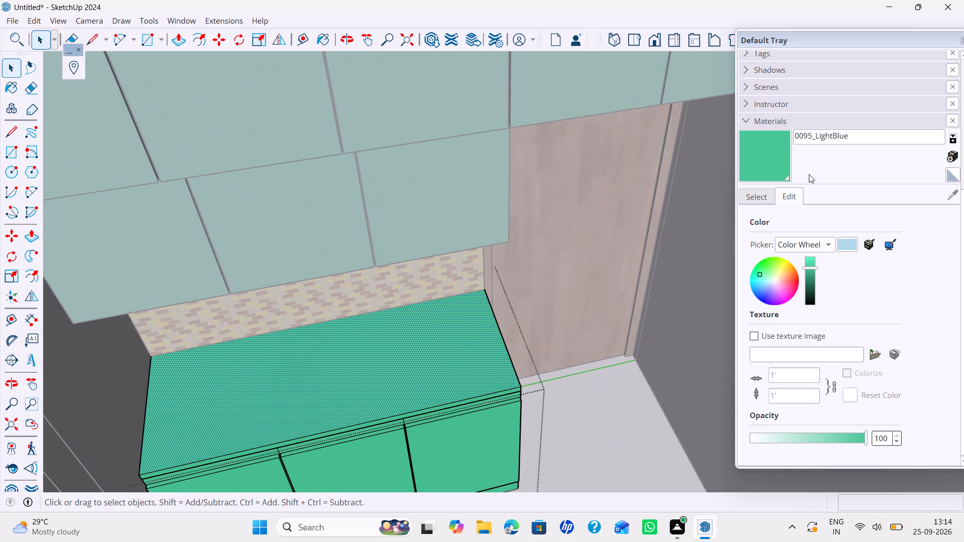
{"action": "left_click", "coordinate": [739, 197]}
{"action": "left_click", "coordinate": [763, 195]}
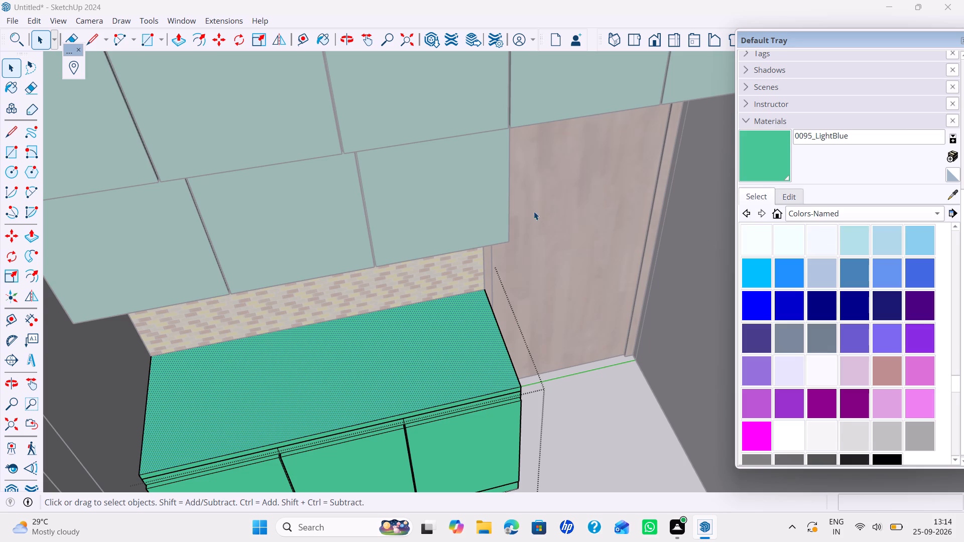
{"action": "scroll", "coordinate": [814, 257], "scroll_direction": "down", "scroll_amount": 6}
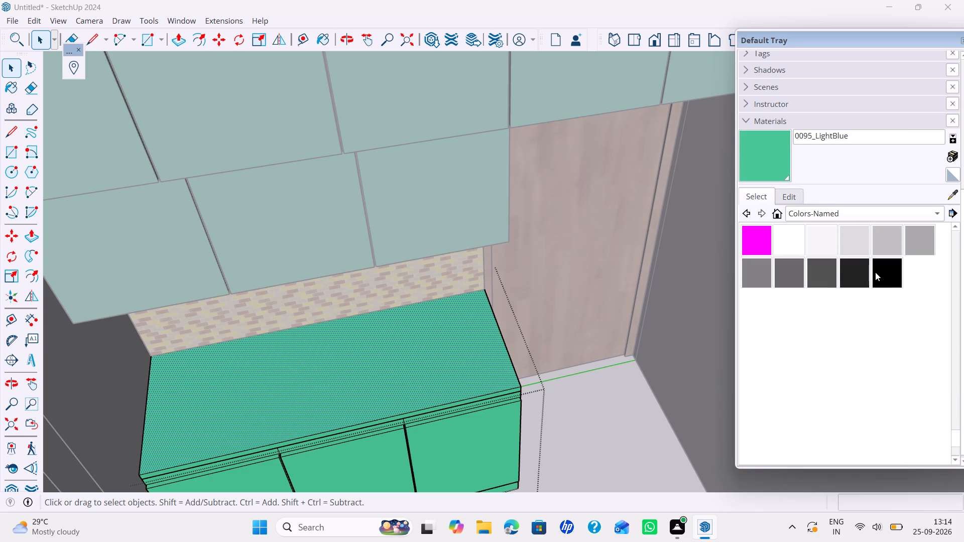
{"action": "left_click", "coordinate": [849, 267]}
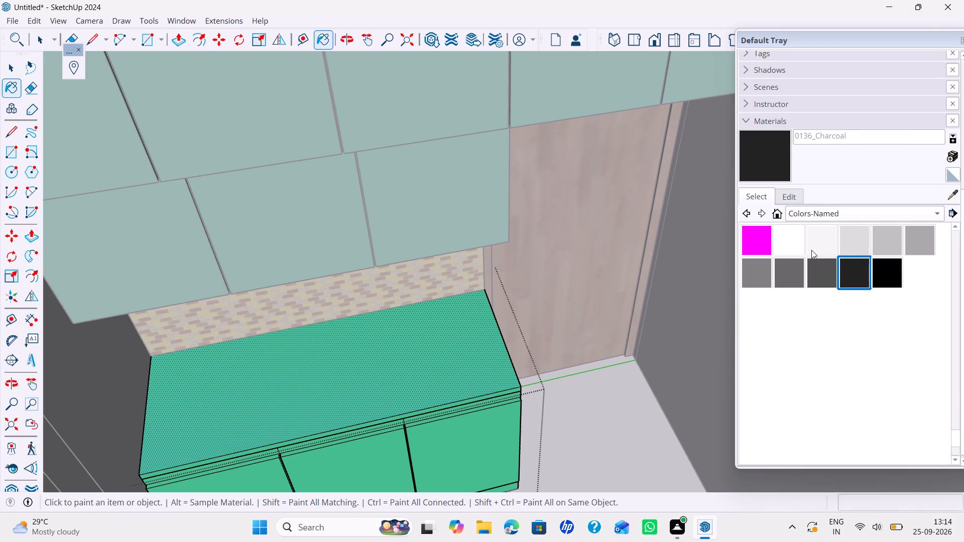
{"action": "left_click", "coordinate": [824, 241]}
{"action": "left_click", "coordinate": [298, 381]}
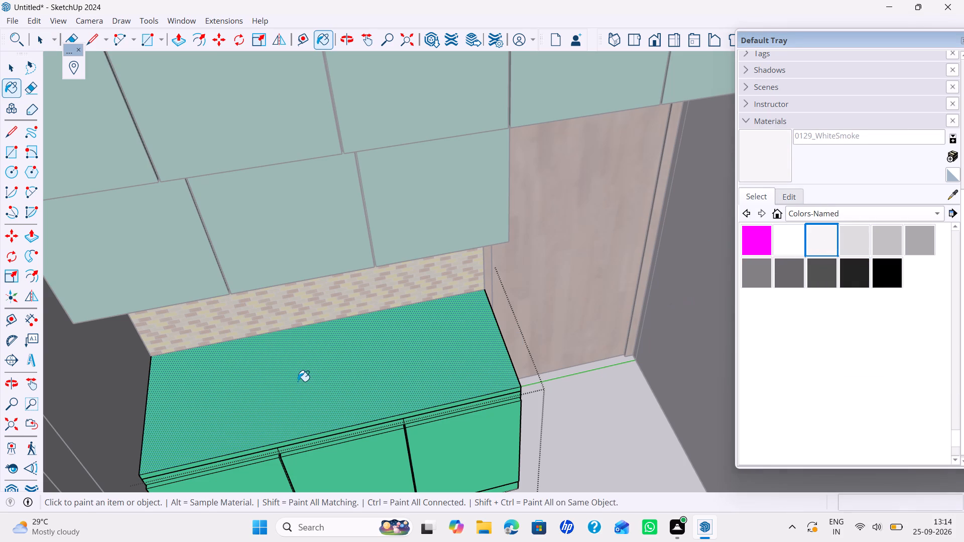
Paint the front and side edges of the same countertop with 0129_WhiteSmoke.
{"action": "scroll", "coordinate": [341, 400], "scroll_direction": "up", "scroll_amount": 4}
{"action": "scroll", "coordinate": [447, 423], "scroll_direction": "up", "scroll_amount": 2}
{"action": "left_click", "coordinate": [469, 415]}
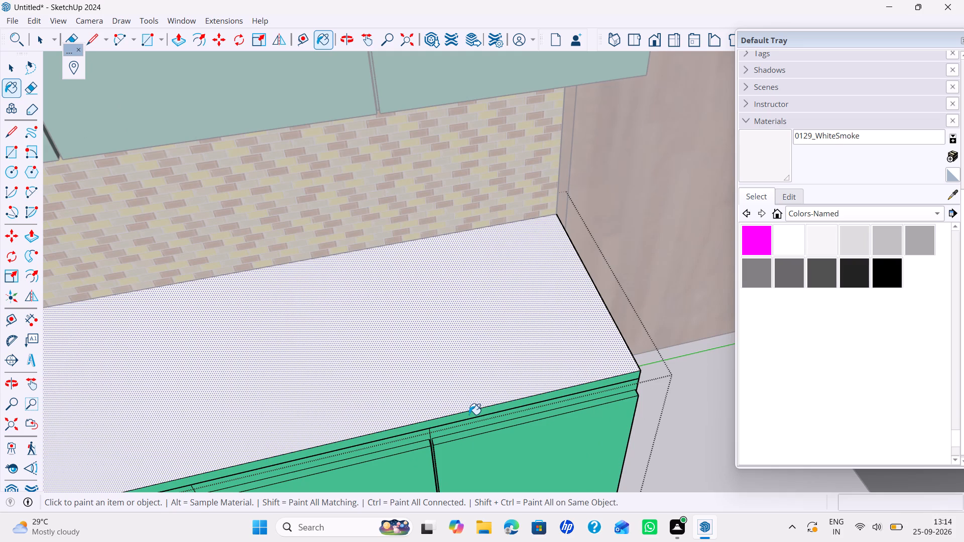
{"action": "middle_click_drag", "start_coordinate": [607, 374], "coordinate": [396, 356]}
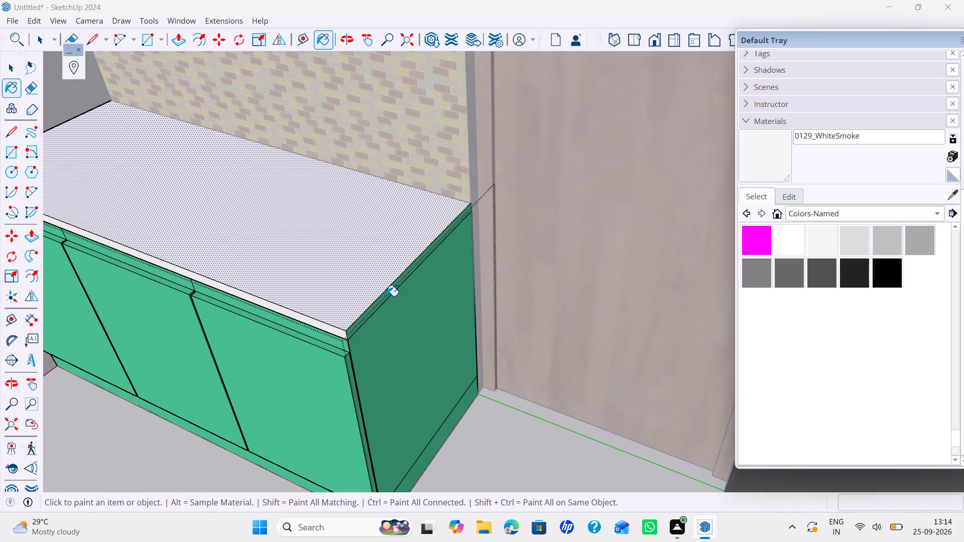
{"action": "left_click", "coordinate": [387, 296]}
{"action": "key", "text": "space"}
Open the group of the longer kitchen cabinet run and paint its countertop's top face with 0129_WhiteSmoke.
{"action": "scroll", "coordinate": [360, 345], "scroll_direction": "down", "scroll_amount": 4}
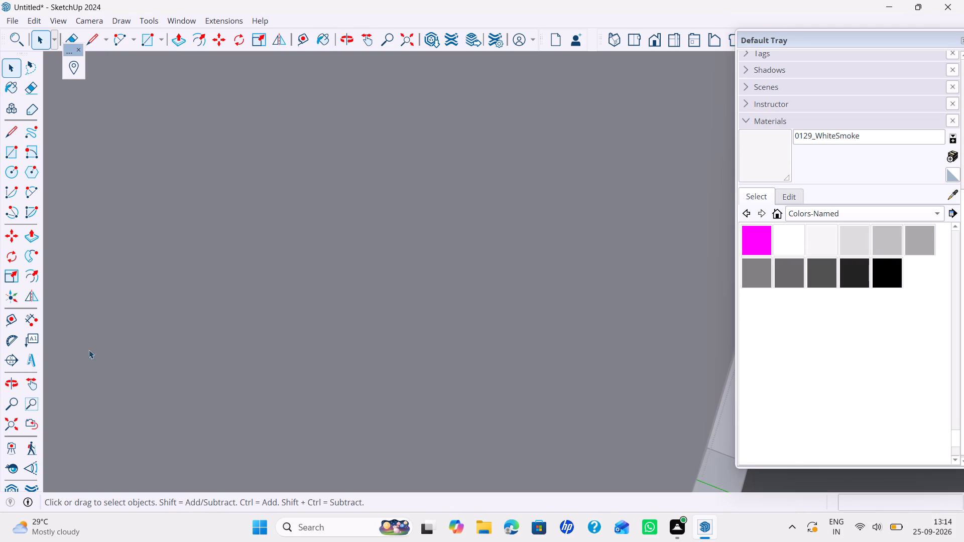
{"action": "left_click", "coordinate": [38, 418]}
{"action": "middle_click_drag", "start_coordinate": [301, 268], "coordinate": [256, 373]}
{"action": "scroll", "coordinate": [256, 373], "scroll_direction": "up", "scroll_amount": 1}
{"action": "scroll", "coordinate": [264, 329], "scroll_direction": "down", "scroll_amount": 3}
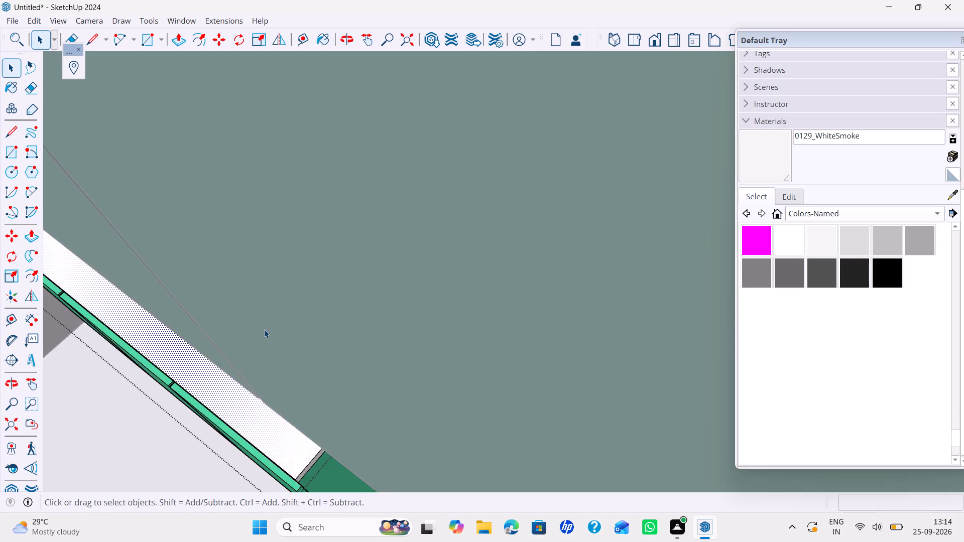
{"action": "scroll", "coordinate": [264, 329], "scroll_direction": "down", "scroll_amount": 20}
{"action": "scroll", "coordinate": [264, 329], "scroll_direction": "down", "scroll_amount": 1}
{"action": "middle_click_drag", "start_coordinate": [231, 333], "coordinate": [421, 293], "text": "shift"}
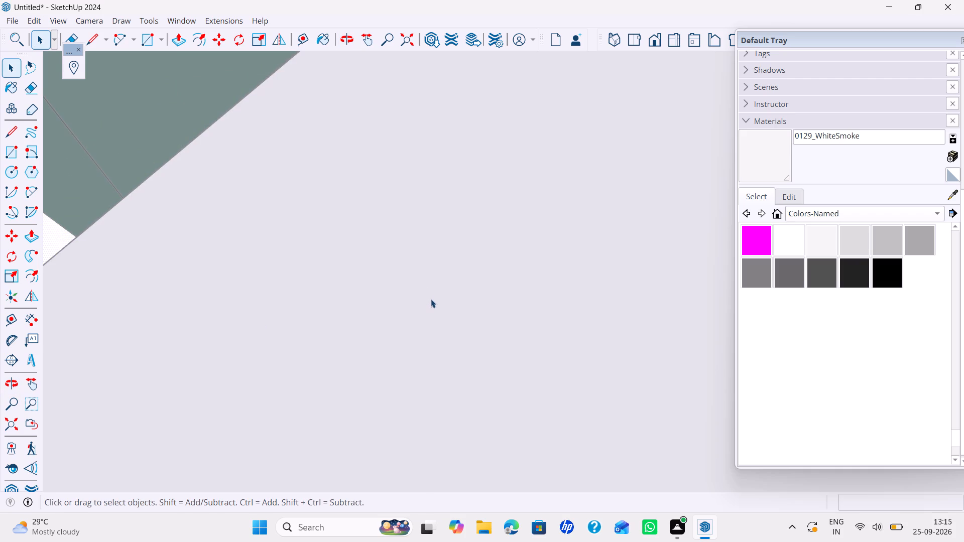
{"action": "scroll", "coordinate": [395, 294], "scroll_direction": "down", "scroll_amount": 11}
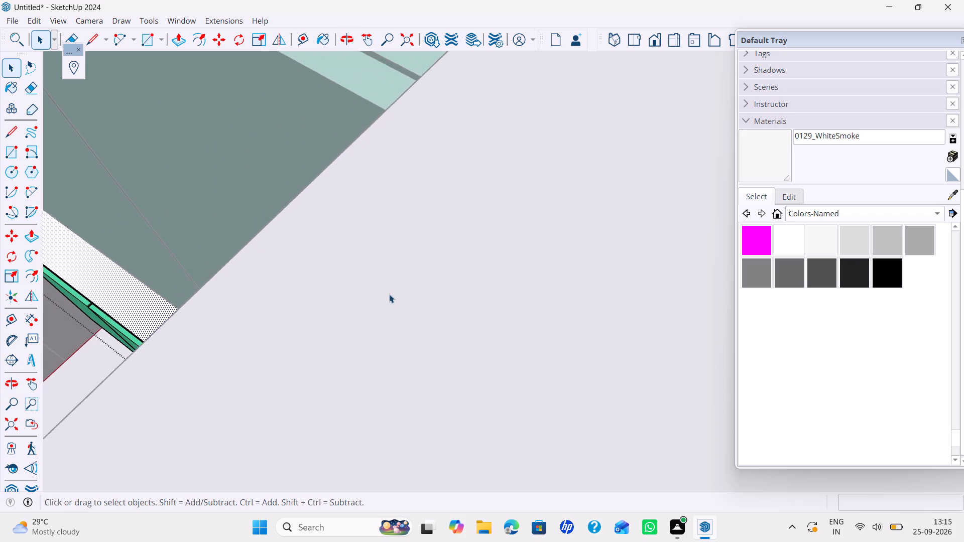
{"action": "scroll", "coordinate": [380, 296], "scroll_direction": "down", "scroll_amount": 4}
{"action": "middle_click_drag", "start_coordinate": [380, 295], "coordinate": [510, 370], "text": "shift"}
{"action": "middle_click_drag", "start_coordinate": [492, 332], "coordinate": [387, 362]}
{"action": "scroll", "coordinate": [353, 316], "scroll_direction": "down", "scroll_amount": 9}
{"action": "middle_click_drag", "start_coordinate": [391, 291], "coordinate": [395, 295], "text": "shift"}
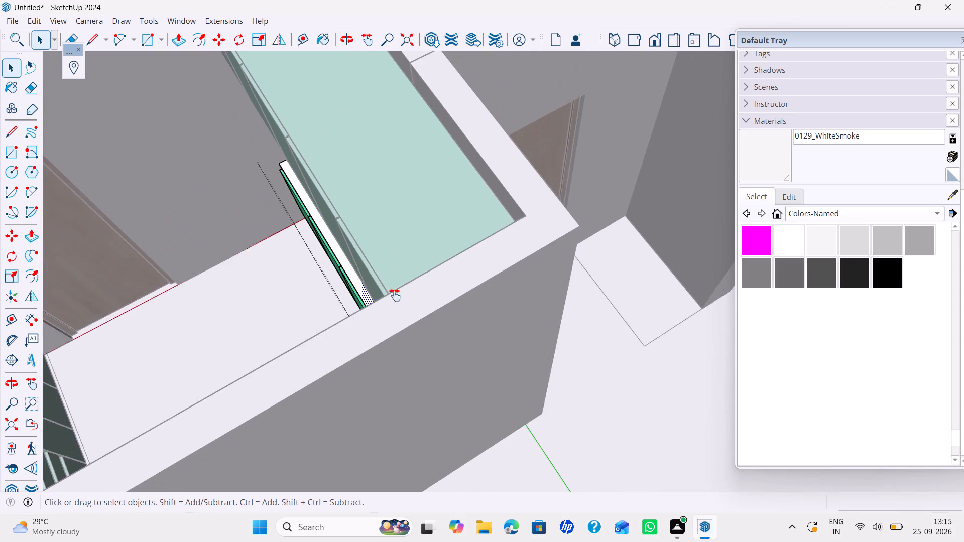
{"action": "middle_click_drag", "start_coordinate": [395, 295], "coordinate": [465, 402], "text": "shift"}
{"action": "middle_click_drag", "start_coordinate": [454, 392], "coordinate": [329, 411]}
{"action": "middle_click_drag", "start_coordinate": [357, 322], "coordinate": [502, 411]}
{"action": "middle_click_drag", "start_coordinate": [467, 397], "coordinate": [295, 400]}
{"action": "middle_click_drag", "start_coordinate": [292, 315], "coordinate": [299, 320], "text": "shift"}
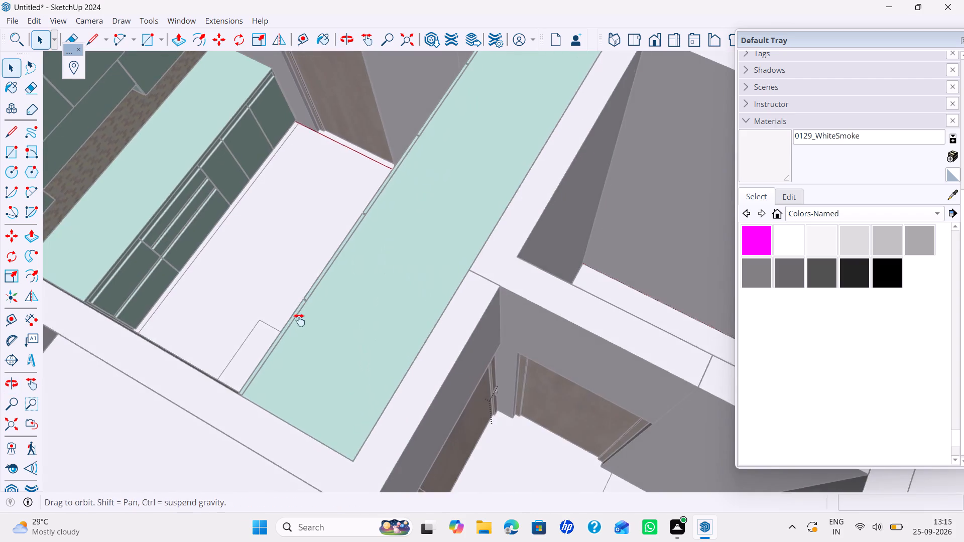
{"action": "middle_click_drag", "start_coordinate": [299, 320], "coordinate": [366, 431], "text": "shift"}
{"action": "middle_click_drag", "start_coordinate": [289, 296], "coordinate": [340, 363], "text": "shift"}
{"action": "middle_click_drag", "start_coordinate": [335, 345], "coordinate": [114, 312]}
{"action": "middle_click_drag", "start_coordinate": [147, 254], "coordinate": [171, 352], "text": "shift"}
{"action": "scroll", "coordinate": [154, 278], "scroll_direction": "up", "scroll_amount": 1, "text": "shift"}
{"action": "scroll", "coordinate": [222, 298], "scroll_direction": "up", "scroll_amount": 3}
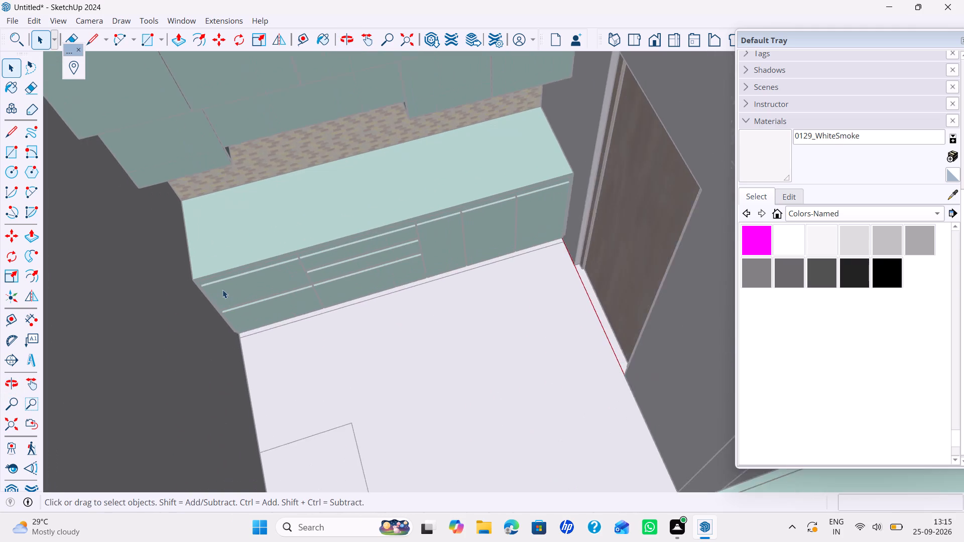
{"action": "scroll", "coordinate": [222, 290], "scroll_direction": "up", "scroll_amount": 1}
{"action": "left_click", "coordinate": [244, 259]}
{"action": "scroll", "coordinate": [244, 259], "scroll_direction": "up", "scroll_amount": 1}
{"action": "left_click", "coordinate": [243, 257]}
{"action": "scroll", "coordinate": [243, 260], "scroll_direction": "down", "scroll_amount": 4}
{"action": "middle_click_drag", "start_coordinate": [248, 270], "coordinate": [262, 314], "text": "shift"}
{"action": "middle_click_drag", "start_coordinate": [273, 300], "coordinate": [276, 310], "text": "shift"}
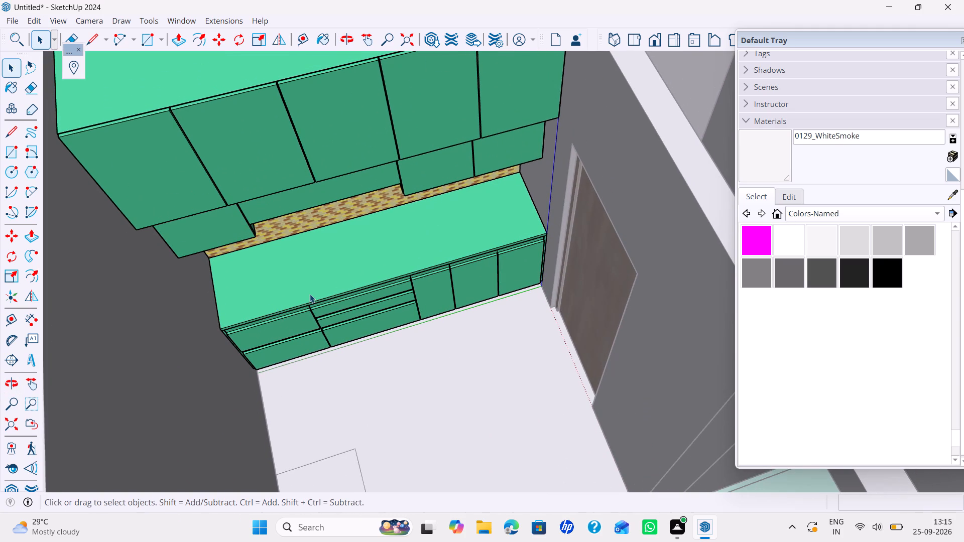
{"action": "triple_click", "coordinate": [310, 293]}
{"action": "scroll", "coordinate": [311, 289], "scroll_direction": "up", "scroll_amount": 5}
{"action": "left_click", "coordinate": [312, 285]}
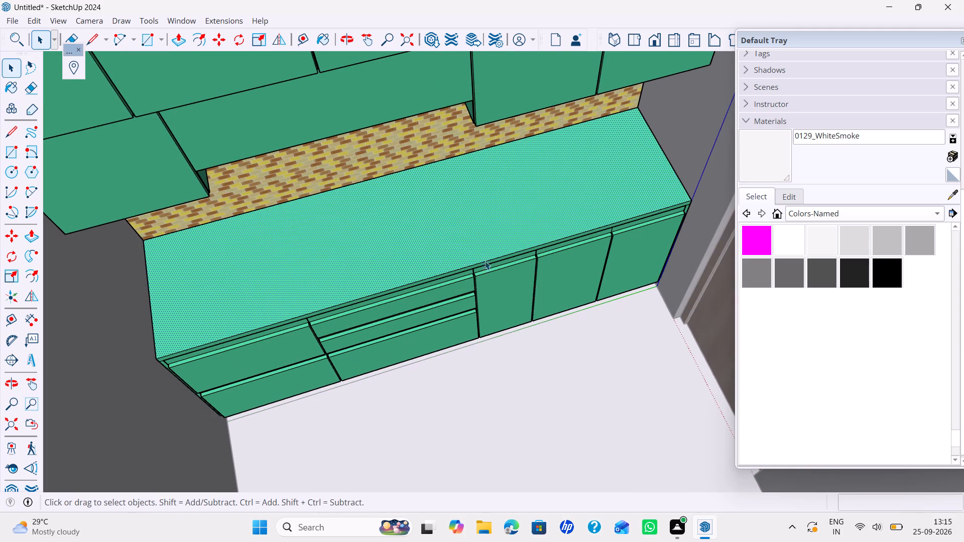
{"action": "left_click", "coordinate": [756, 146]}
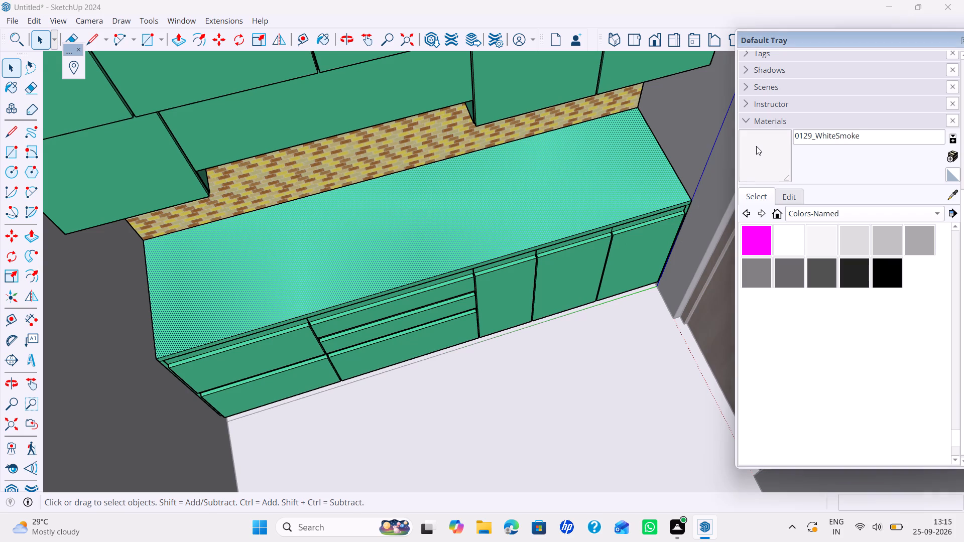
{"action": "left_click", "coordinate": [599, 152]}
Paint the front edge of the longer countertop with 0129_WhiteSmoke and close the cabinet group.
{"action": "scroll", "coordinate": [595, 218], "scroll_direction": "up", "scroll_amount": 11}
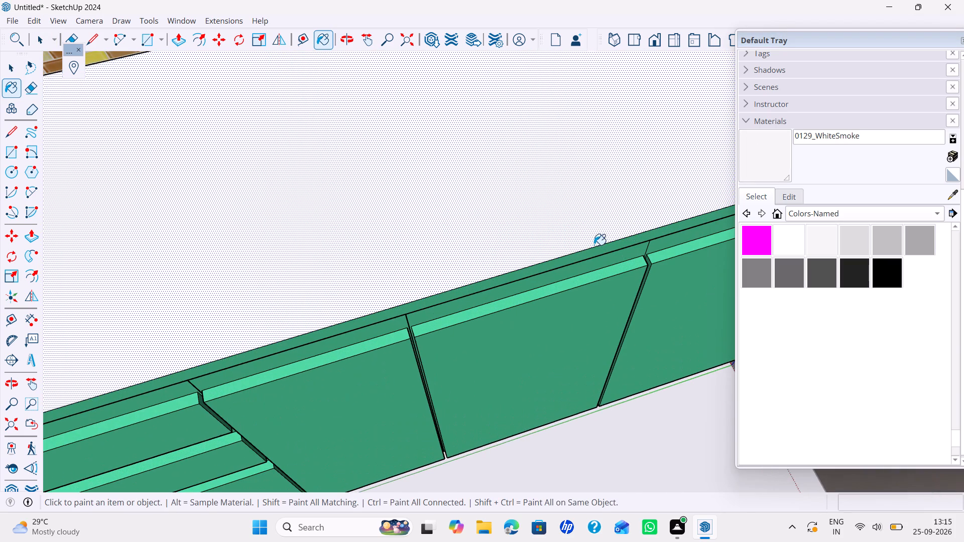
{"action": "left_click", "coordinate": [593, 253]}
{"action": "scroll", "coordinate": [605, 216], "scroll_direction": "down", "scroll_amount": 5}
{"action": "middle_click_drag", "start_coordinate": [605, 216], "coordinate": [422, 230], "text": "shift"}
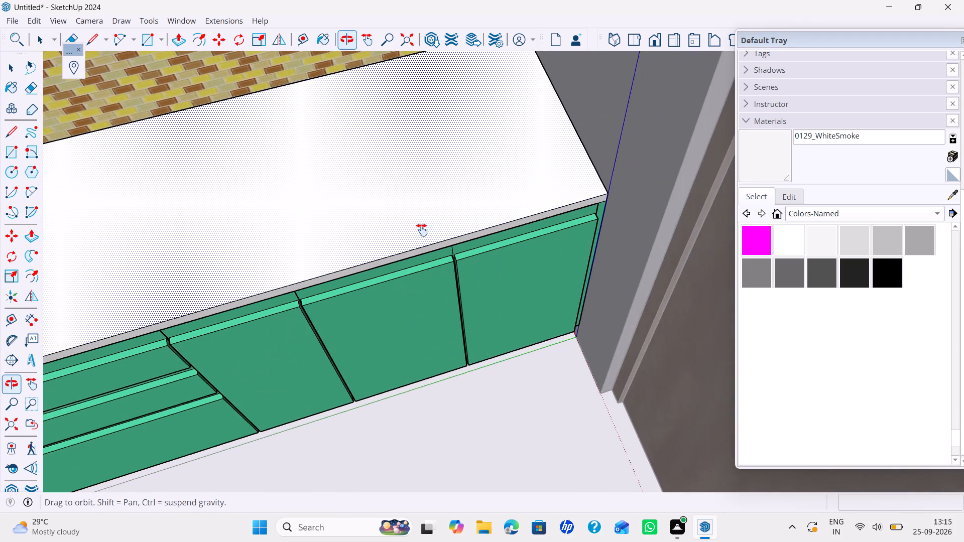
{"action": "middle_click_drag", "start_coordinate": [422, 230], "coordinate": [556, 255], "text": "shift"}
{"action": "key", "text": "space"}
{"action": "scroll", "coordinate": [474, 220], "scroll_direction": "down", "scroll_amount": 8}
{"action": "scroll", "coordinate": [469, 225], "scroll_direction": "down", "scroll_amount": 4, "text": "shift"}
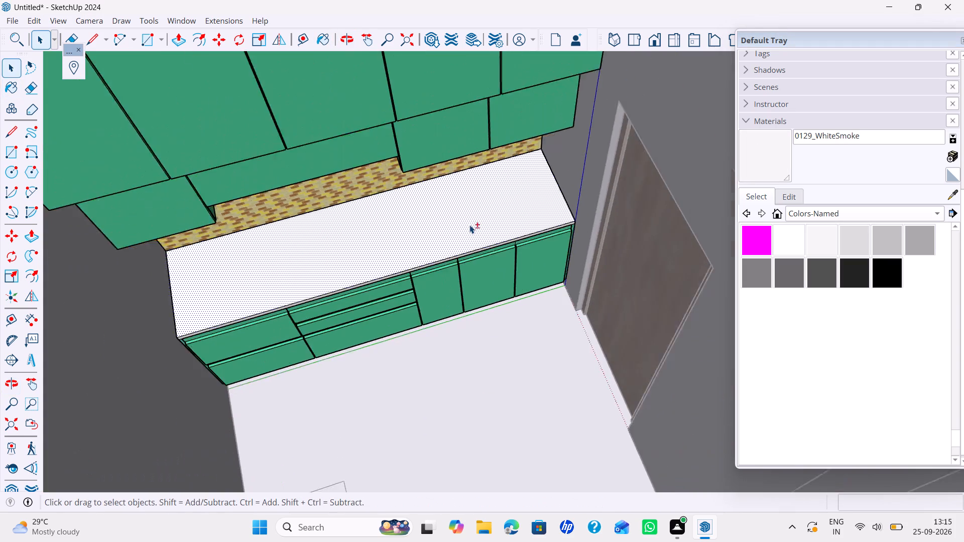
{"action": "middle_click_drag", "start_coordinate": [469, 225], "coordinate": [522, 304], "text": "shift"}
{"action": "middle_click_drag", "start_coordinate": [505, 276], "coordinate": [492, 182]}
{"action": "middle_click_drag", "start_coordinate": [492, 259], "coordinate": [424, 261]}
{"action": "scroll", "coordinate": [294, 292], "scroll_direction": "up", "scroll_amount": 4}
{"action": "scroll", "coordinate": [294, 293], "scroll_direction": "down", "scroll_amount": 3}
{"action": "middle_click_drag", "start_coordinate": [294, 295], "coordinate": [300, 359], "text": "shift"}
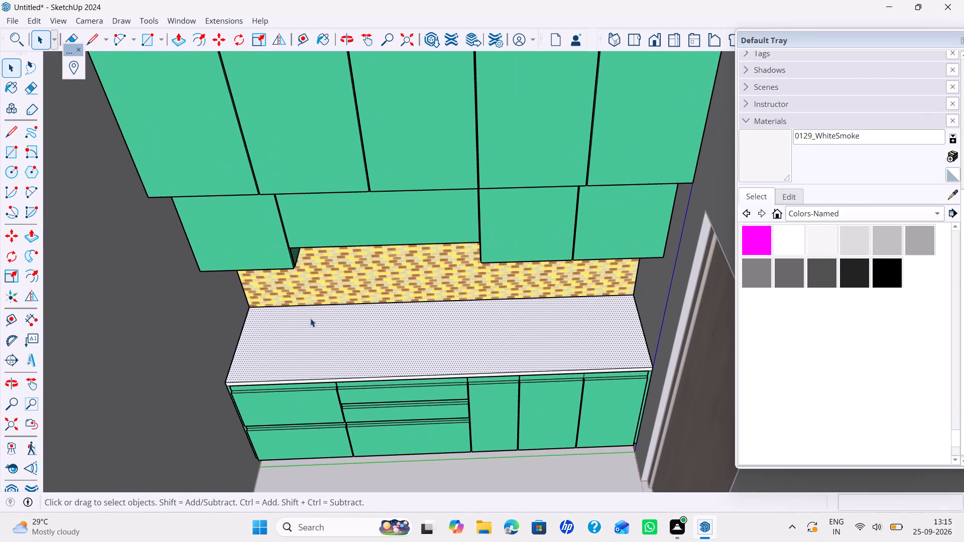
{"action": "scroll", "coordinate": [311, 313], "scroll_direction": "down", "scroll_amount": 4}
{"action": "middle_click_drag", "start_coordinate": [311, 313], "coordinate": [329, 378], "text": "shift"}
{"action": "left_click", "coordinate": [436, 134]}
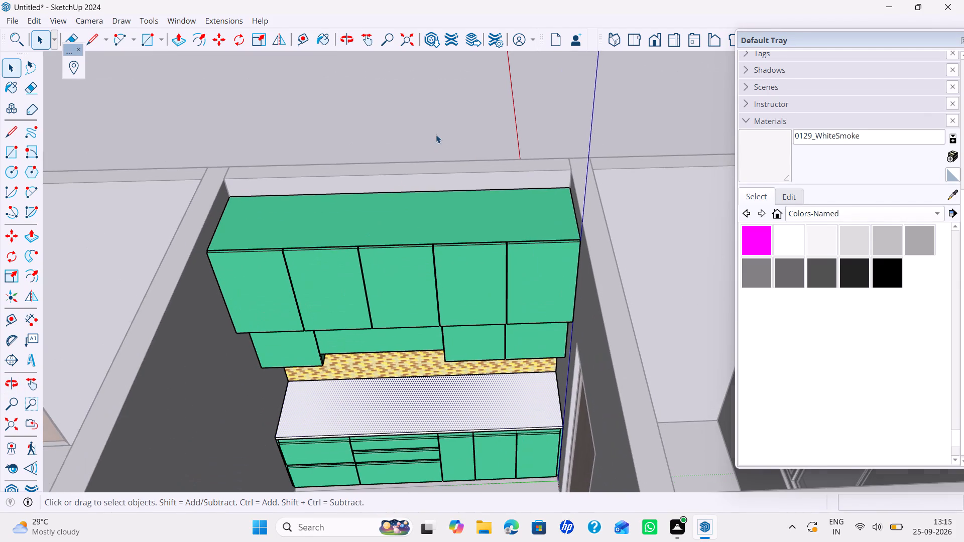
Reopen the longer run's cabinet group and create a new empty group inside it.
{"action": "scroll", "coordinate": [274, 387], "scroll_direction": "up", "scroll_amount": 4}
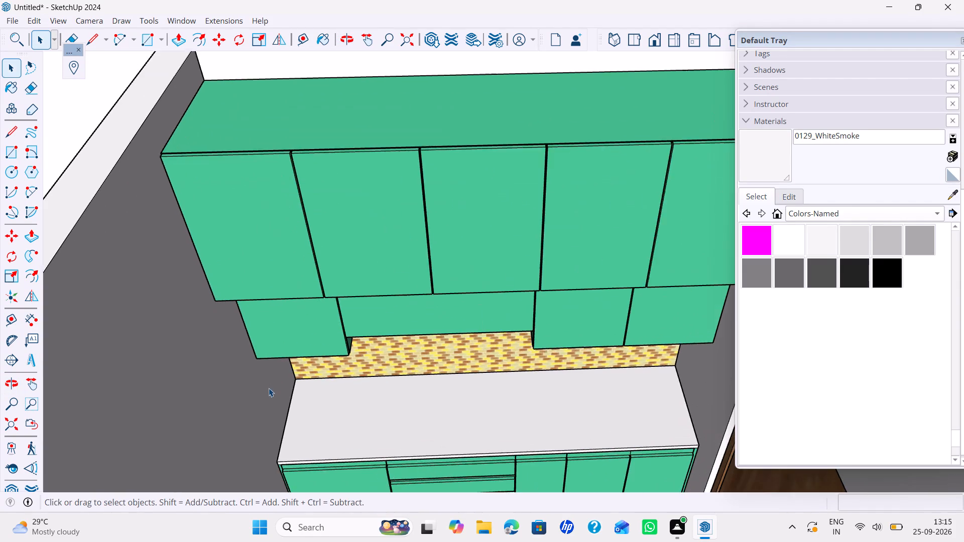
{"action": "scroll", "coordinate": [306, 386], "scroll_direction": "down", "scroll_amount": 1}
{"action": "middle_click_drag", "start_coordinate": [306, 386], "coordinate": [320, 330], "text": "shift"}
{"action": "middle_click", "coordinate": [321, 424]}
{"action": "double_click", "coordinate": [317, 413]}
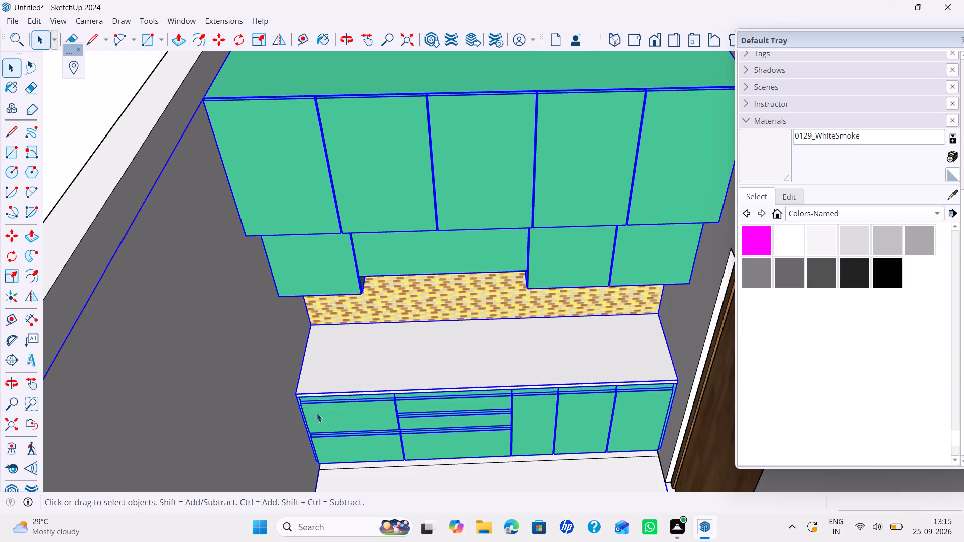
{"action": "right_click", "coordinate": [229, 401]}
{"action": "left_click", "coordinate": [270, 443]}
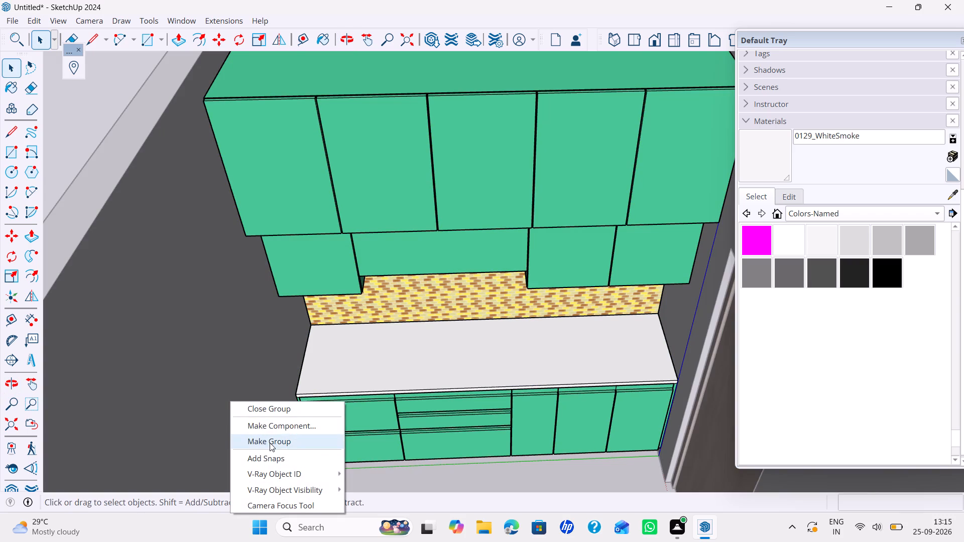
Draw a 40 mm vertical line up from the outer end of the top drawer's groove, just below the countertop.
{"action": "key", "text": "l"}
{"action": "scroll", "coordinate": [423, 425], "scroll_direction": "up", "scroll_amount": 16}
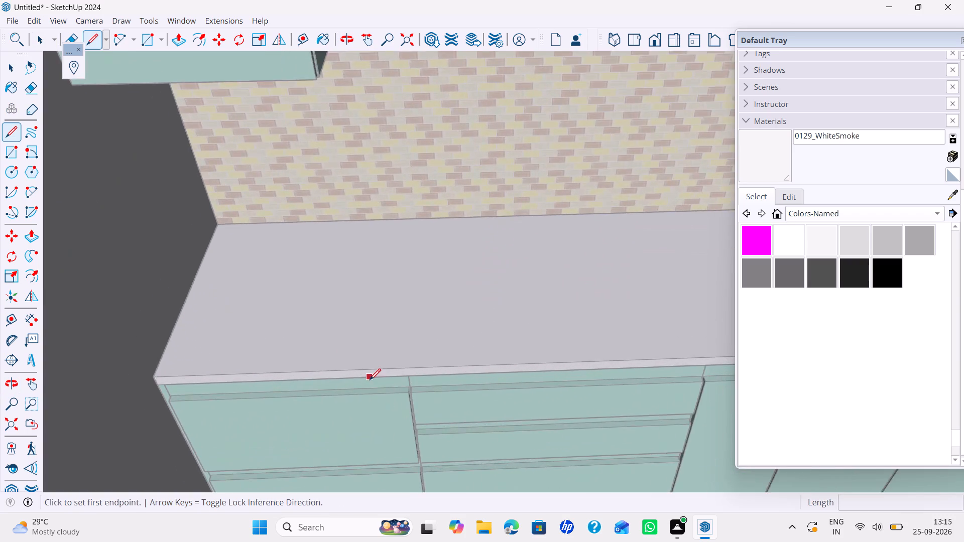
{"action": "middle_click_drag", "start_coordinate": [257, 381], "coordinate": [391, 448]}
{"action": "middle_click_drag", "start_coordinate": [364, 431], "coordinate": [361, 425]}
{"action": "scroll", "coordinate": [364, 430], "scroll_direction": "up", "scroll_amount": 1}
{"action": "middle_click_drag", "start_coordinate": [349, 436], "coordinate": [407, 393], "text": "shift"}
{"action": "scroll", "coordinate": [291, 415], "scroll_direction": "up", "scroll_amount": 4}
{"action": "scroll", "coordinate": [230, 412], "scroll_direction": "up", "scroll_amount": 2}
{"action": "left_click", "coordinate": [214, 418]}
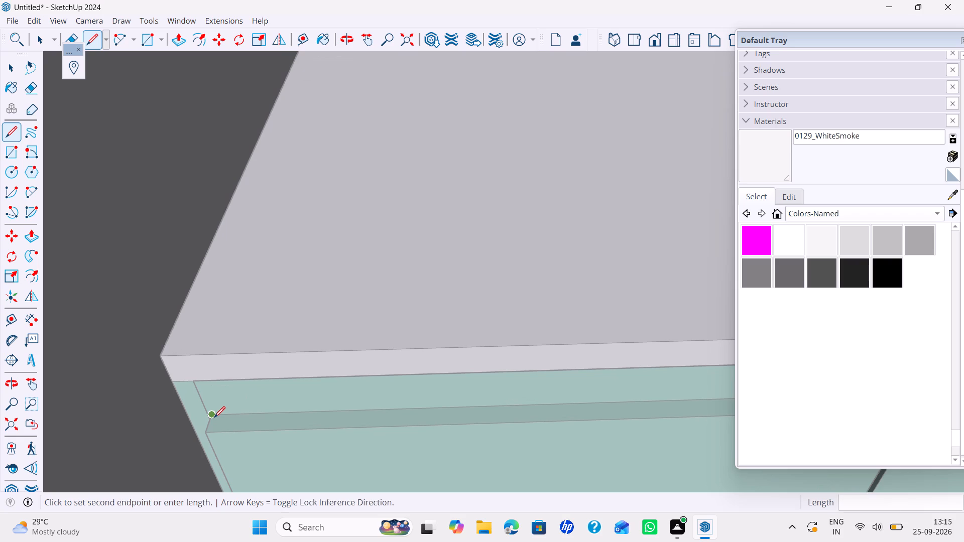
{"action": "key", "text": "Up"}
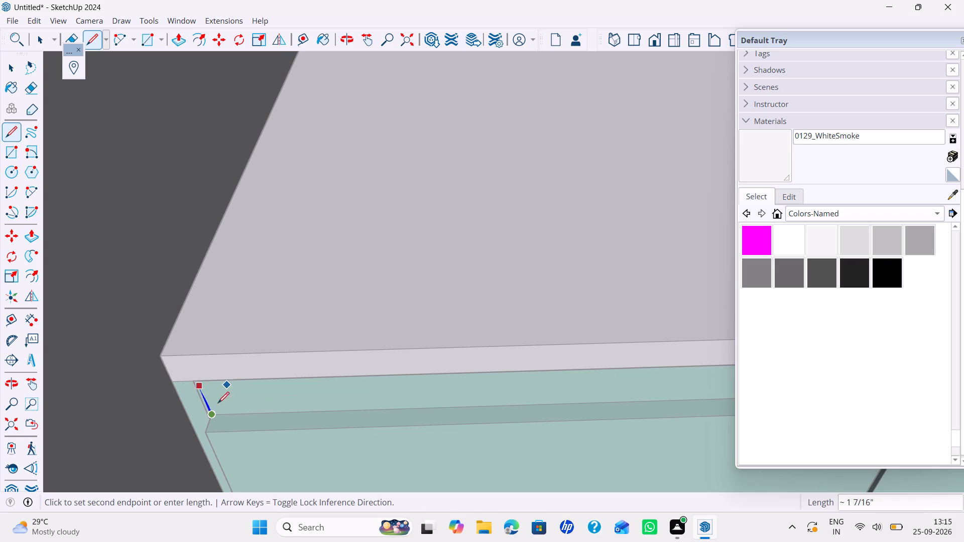
{"action": "middle_click_drag", "start_coordinate": [211, 414], "coordinate": [146, 307]}
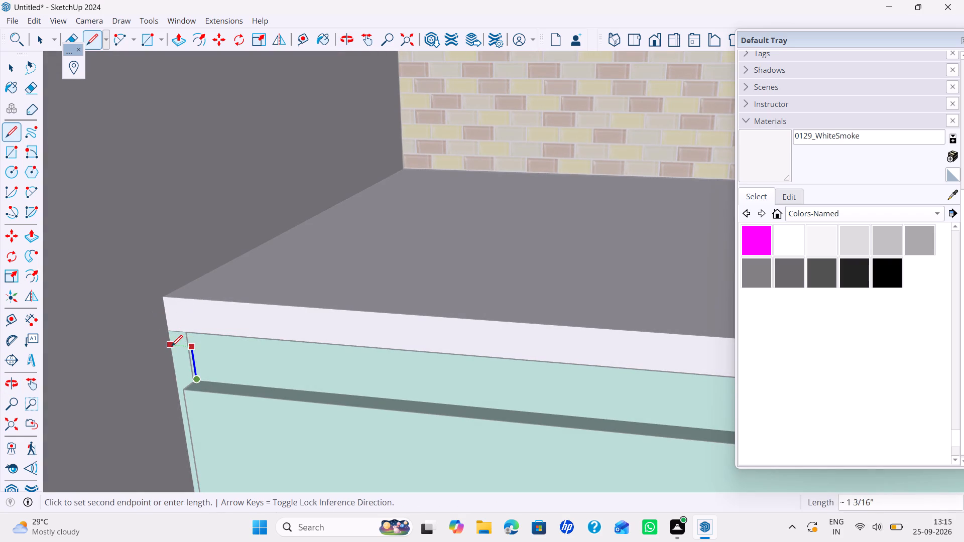
{"action": "type", "text": "40"}
{"action": "type", "text": "MM"}
{"action": "key", "text": "Return"}
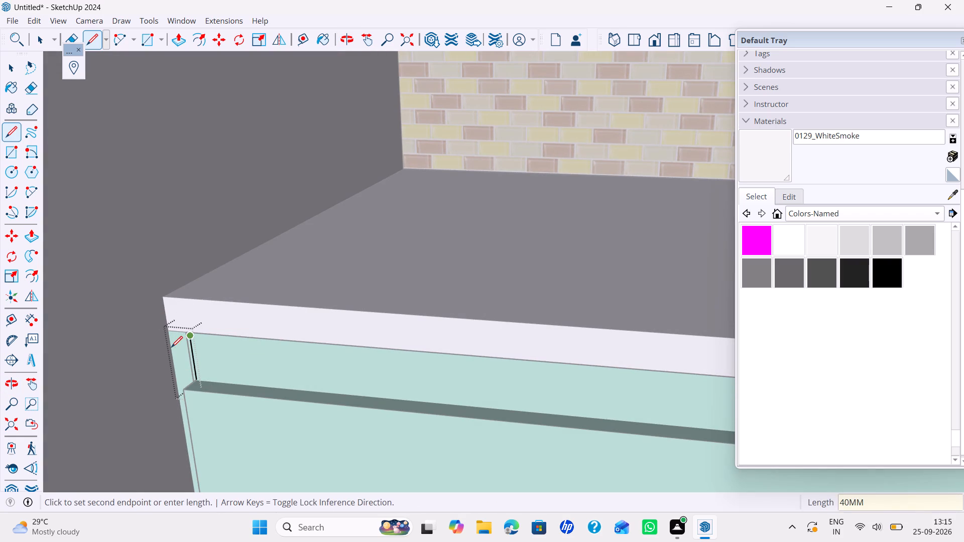
Complete the rectangular profile with an 18 mm line along the red axis, a vertical line down and a closing line.
{"action": "key", "text": "Left"}
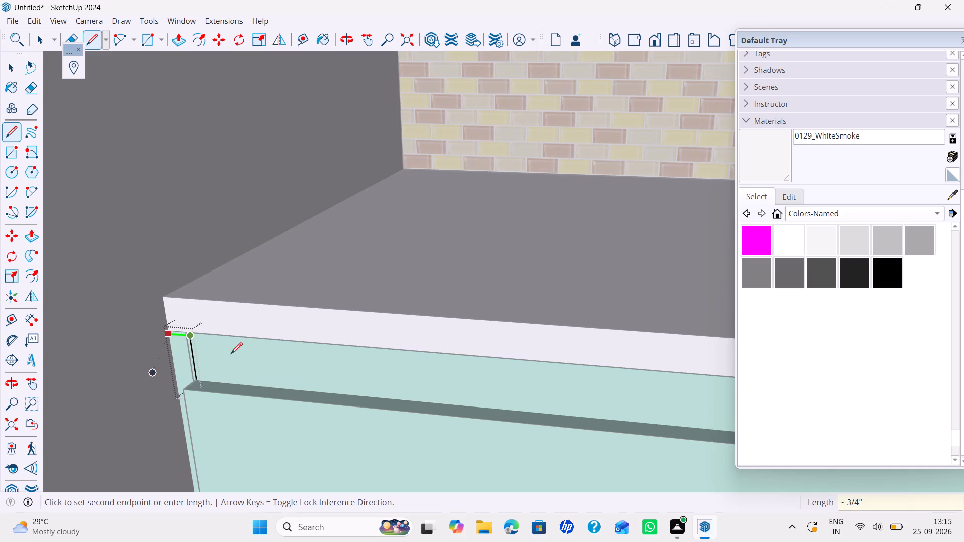
{"action": "middle_click_drag", "start_coordinate": [240, 353], "coordinate": [116, 341]}
{"action": "key", "text": "Right"}
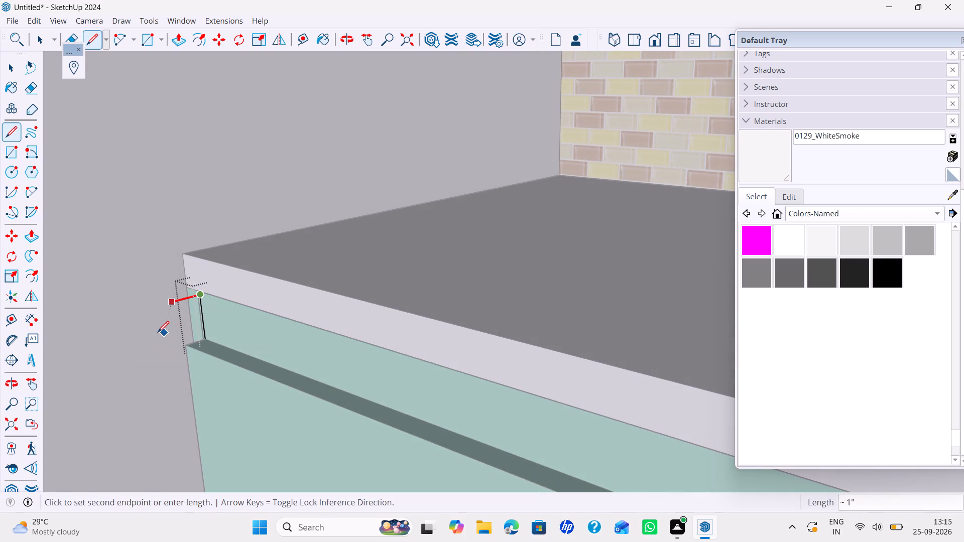
{"action": "type", "text": "18MM"}
{"action": "key", "text": "Return"}
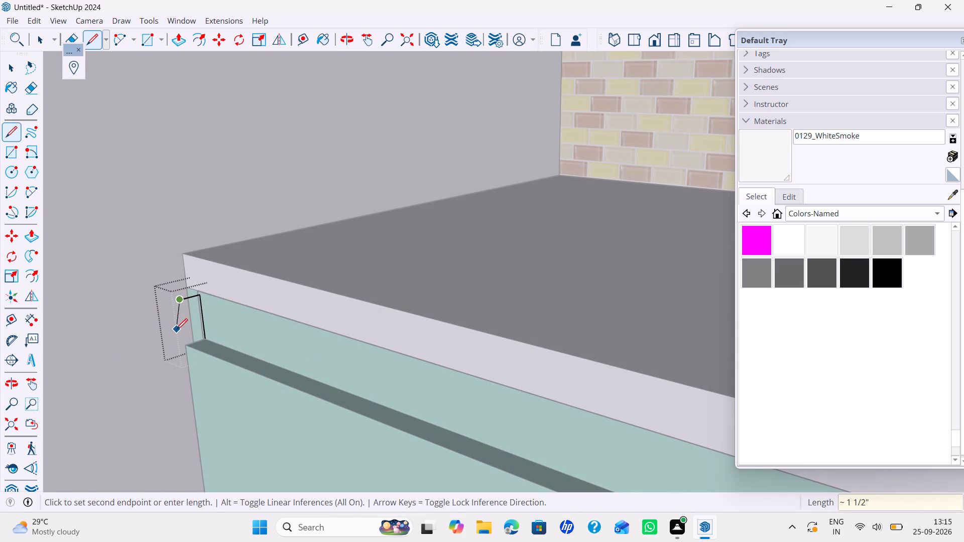
{"action": "key", "text": "Up"}
{"action": "left_click", "coordinate": [198, 351]}
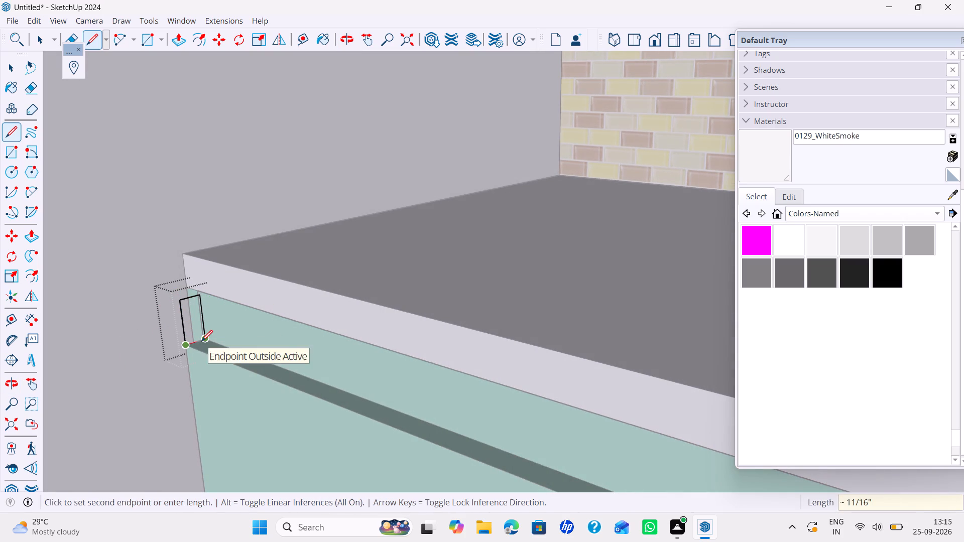
{"action": "left_click", "coordinate": [209, 338]}
{"action": "key", "text": "space"}
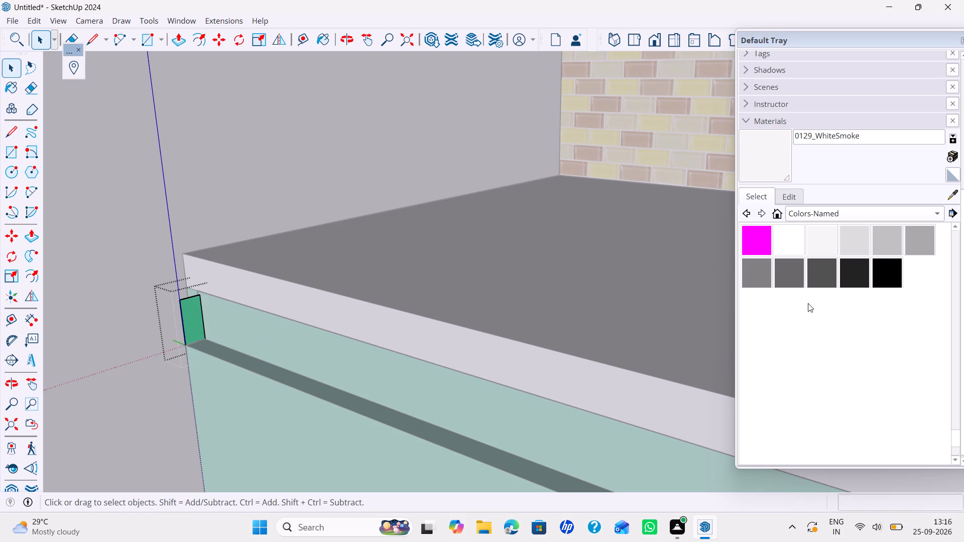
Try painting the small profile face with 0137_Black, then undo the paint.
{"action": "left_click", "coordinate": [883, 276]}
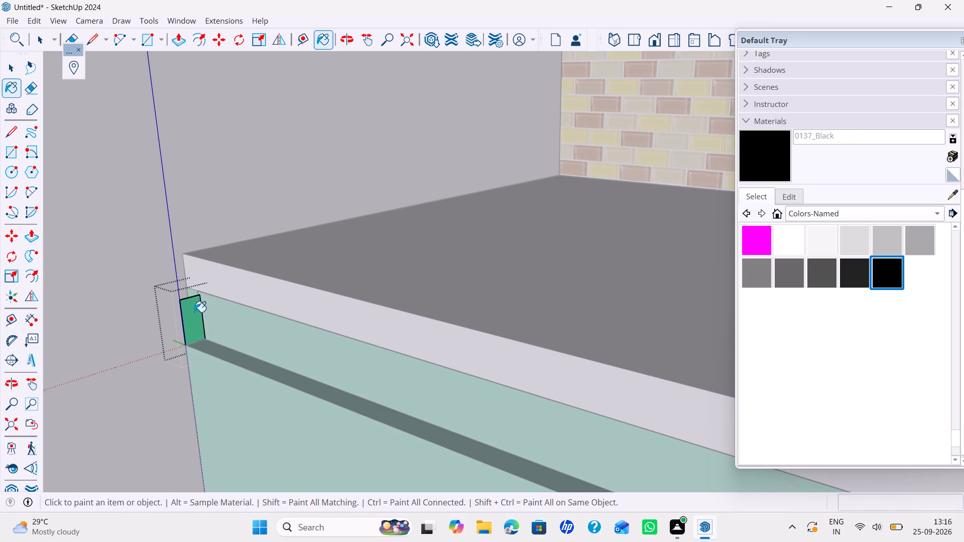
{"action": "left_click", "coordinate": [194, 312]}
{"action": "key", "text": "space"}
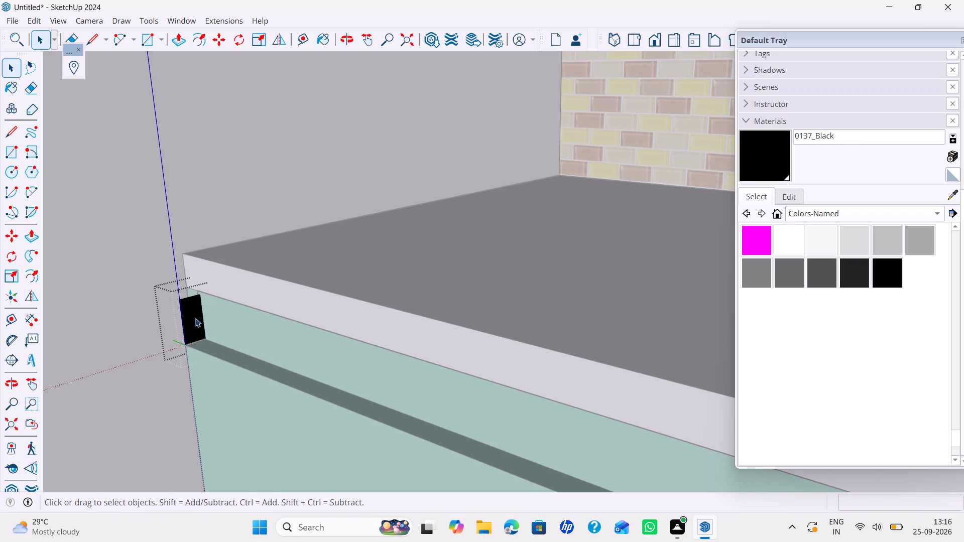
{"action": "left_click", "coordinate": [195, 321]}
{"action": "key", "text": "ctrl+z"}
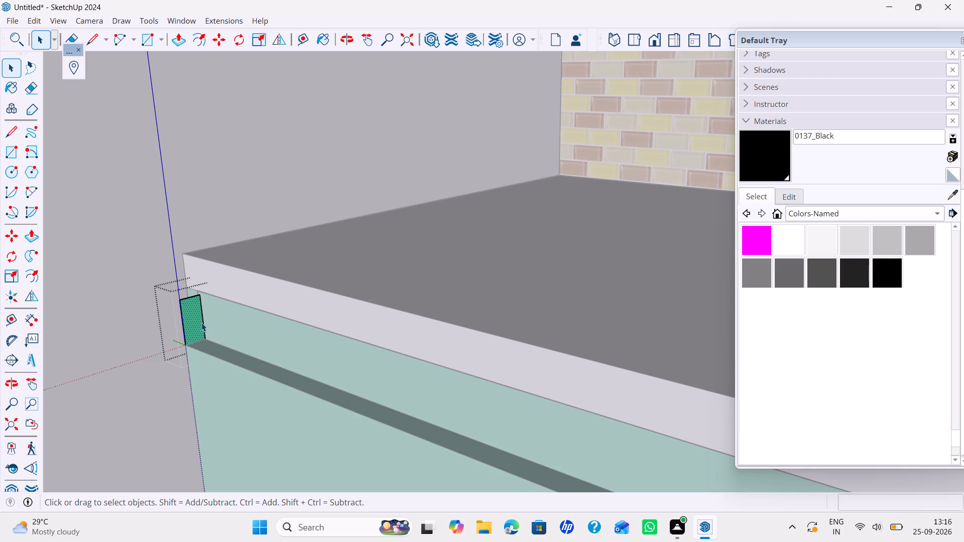
Divide the small profile face with horizontal and vertical centre lines, and add a shorter horizontal line from the upper front edge to the vertical one.
{"action": "key", "text": "l"}
{"action": "scroll", "coordinate": [181, 306], "scroll_direction": "up", "scroll_amount": 8}
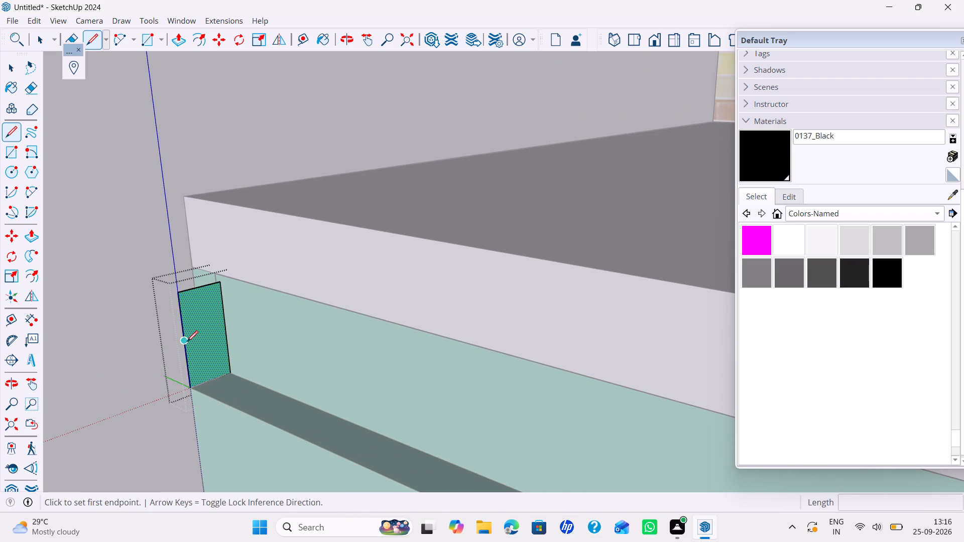
{"action": "left_click", "coordinate": [187, 342]}
{"action": "left_click", "coordinate": [227, 323]}
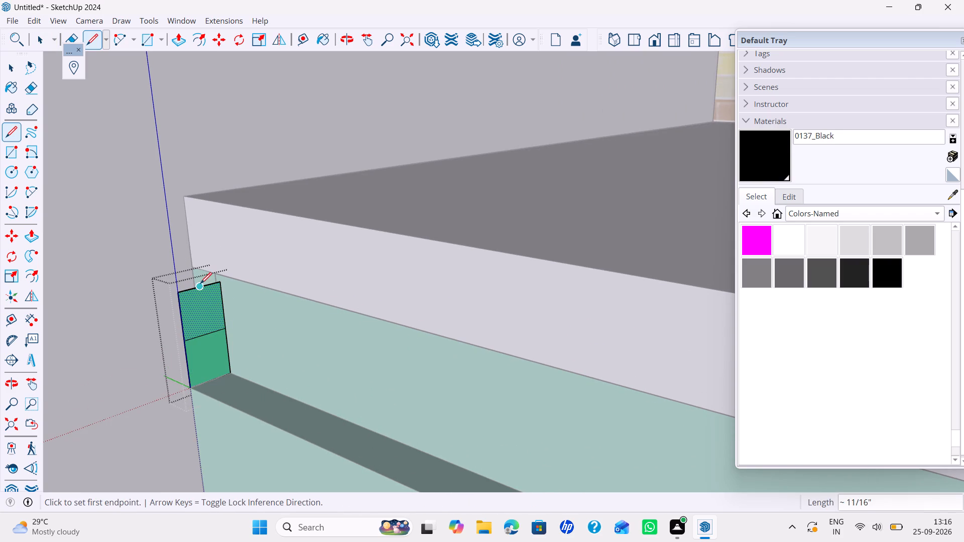
{"action": "left_click", "coordinate": [201, 284]}
{"action": "left_click", "coordinate": [214, 380]}
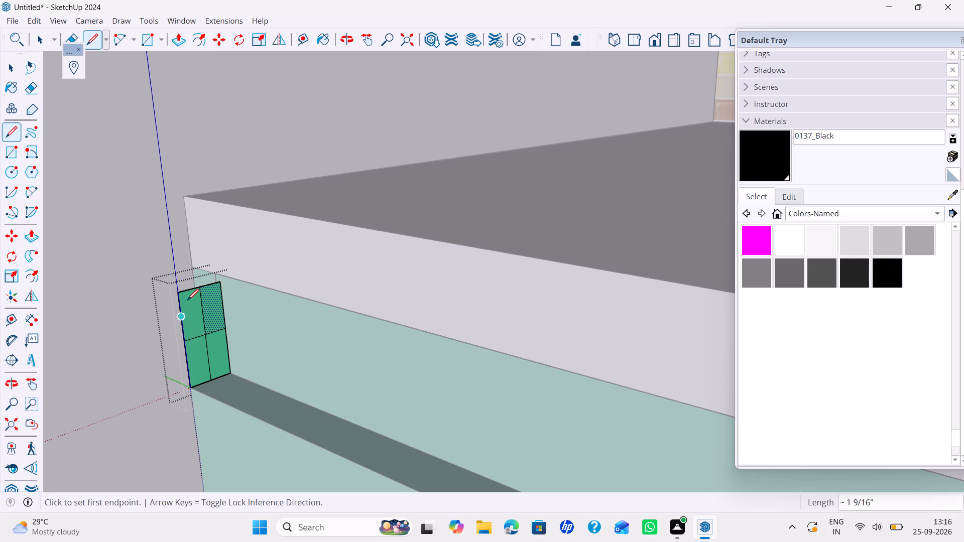
{"action": "left_click", "coordinate": [181, 319]}
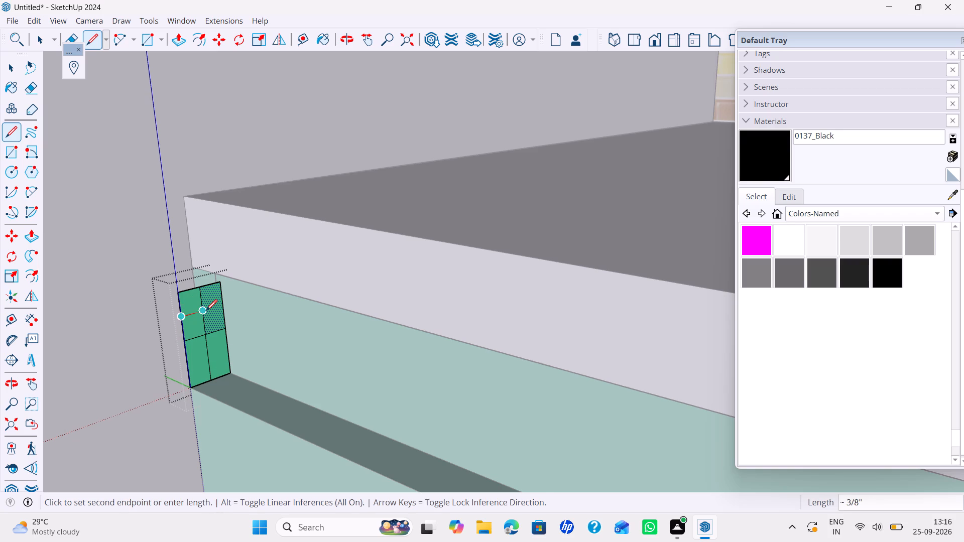
{"action": "left_click", "coordinate": [206, 311]}
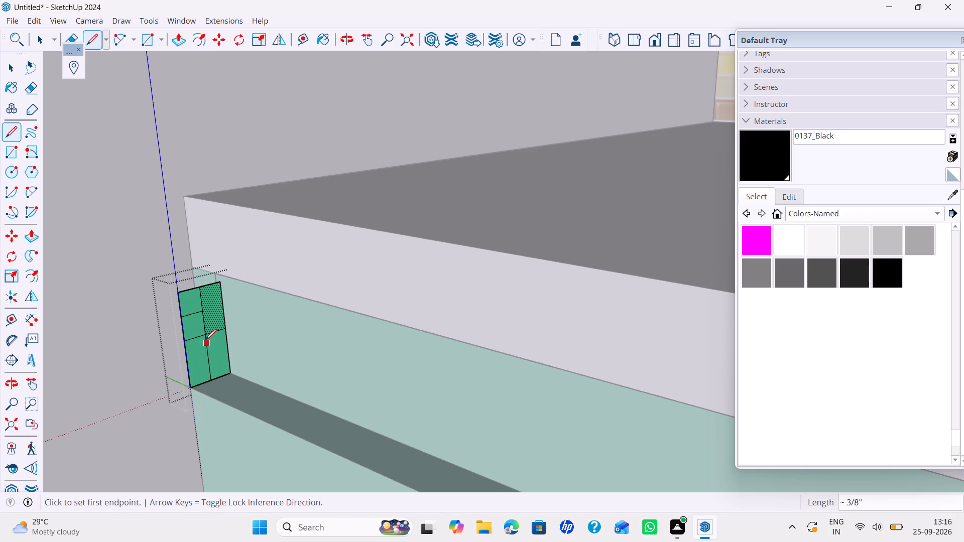
Outline a J-shaped channel on the profile with lines down from the front half-midpoint, back, up, and across to the upper horizontal line.
{"action": "scroll", "coordinate": [204, 342], "scroll_direction": "up", "scroll_amount": 1}
{"action": "left_click", "coordinate": [198, 336]}
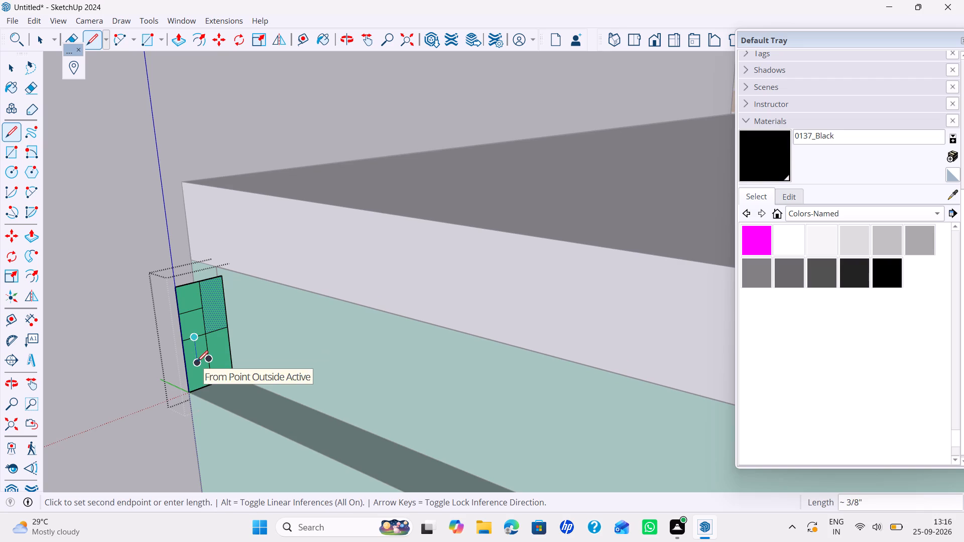
{"action": "left_click", "coordinate": [198, 361]}
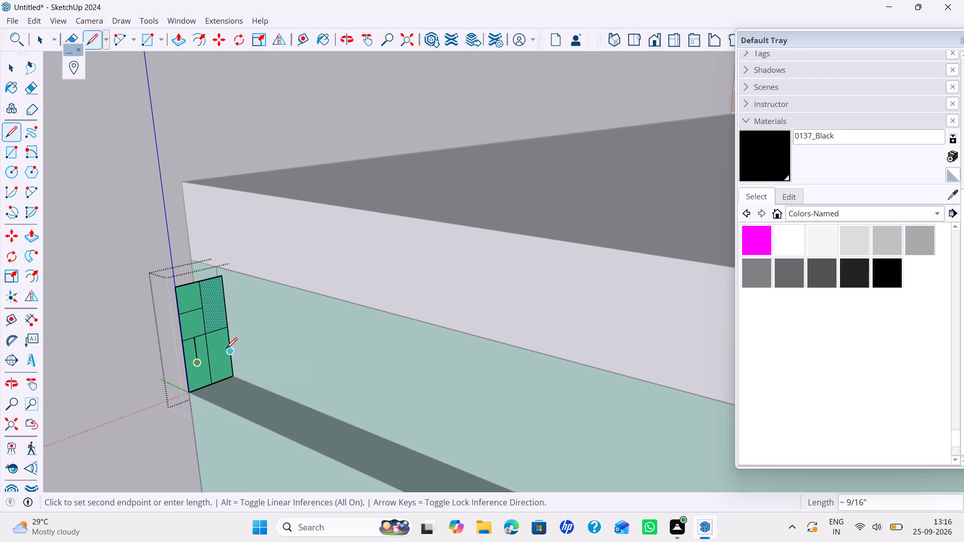
{"action": "left_click", "coordinate": [222, 356]}
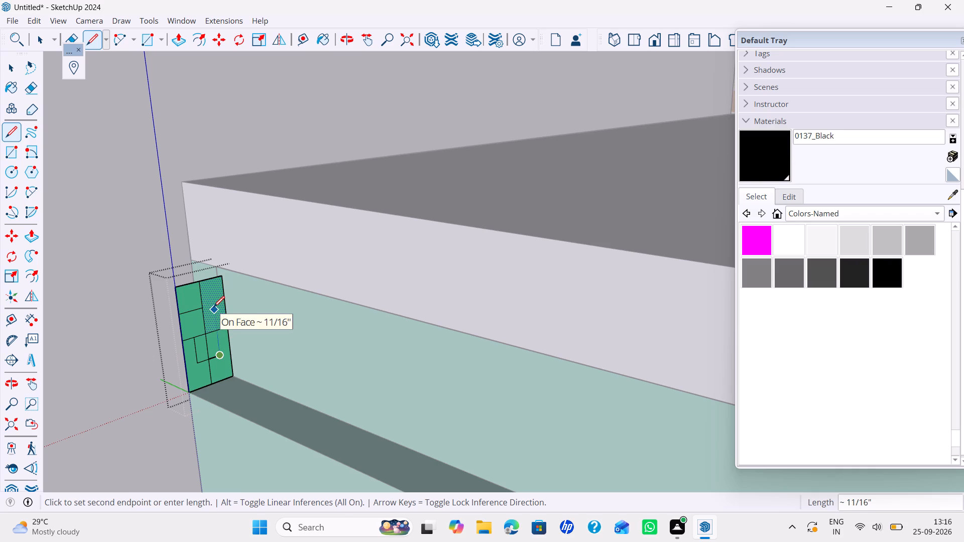
{"action": "scroll", "coordinate": [206, 309], "scroll_direction": "up", "scroll_amount": 3}
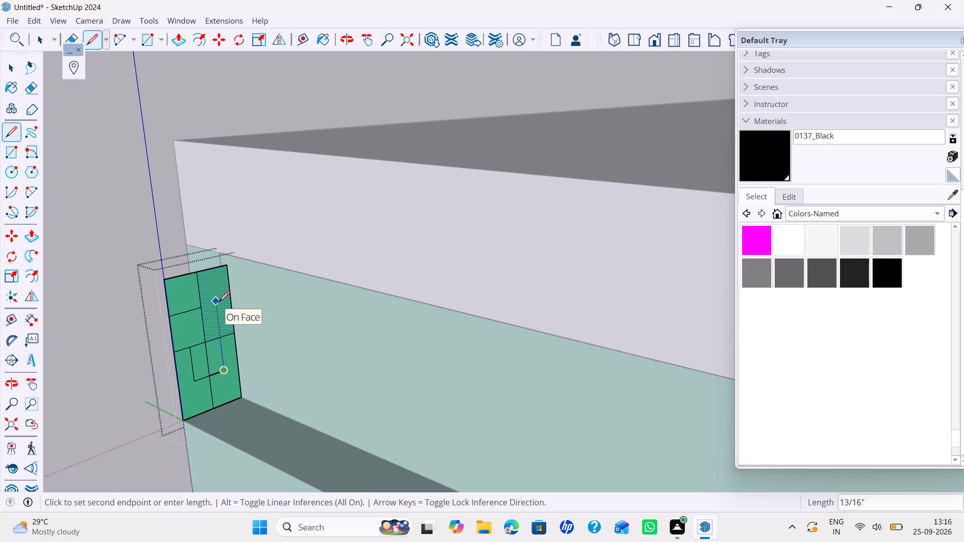
{"action": "left_click", "coordinate": [218, 302]}
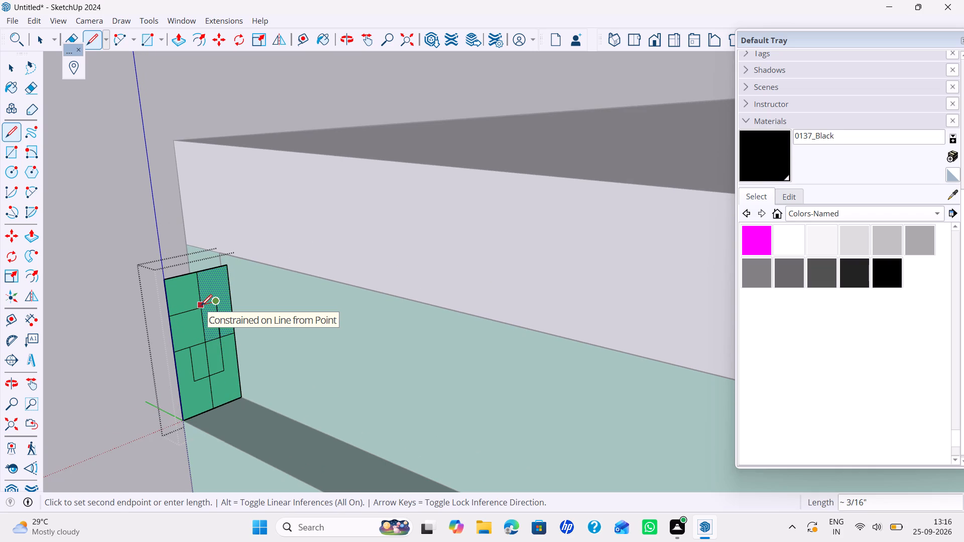
{"action": "type", "text": "LL"}
{"action": "left_click", "coordinate": [201, 306]}
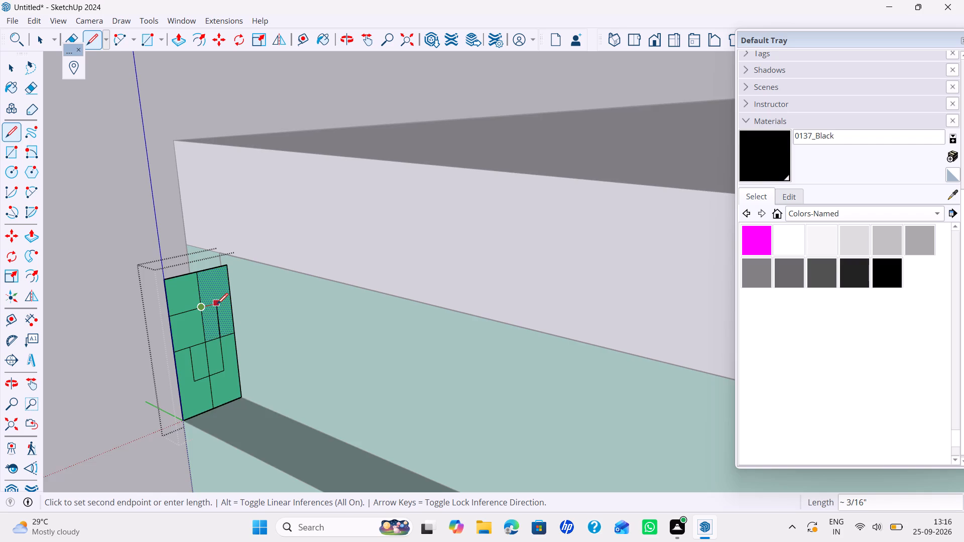
{"action": "scroll", "coordinate": [217, 304], "scroll_direction": "up", "scroll_amount": 5}
{"action": "left_click", "coordinate": [223, 300]}
{"action": "key", "text": "space"}
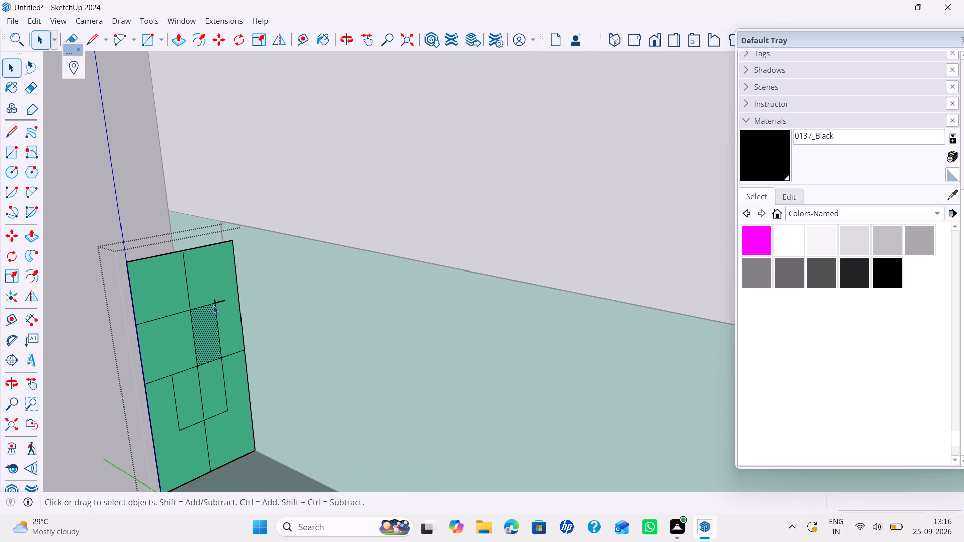
Erase the overshooting stub and the leftover centre-line segments, leaving only the channel outline on the profile face.
{"action": "key", "text": "e"}
{"action": "scroll", "coordinate": [212, 306], "scroll_direction": "up", "scroll_amount": 4}
{"action": "left_click", "coordinate": [215, 295]}
{"action": "left_click", "coordinate": [224, 297]}
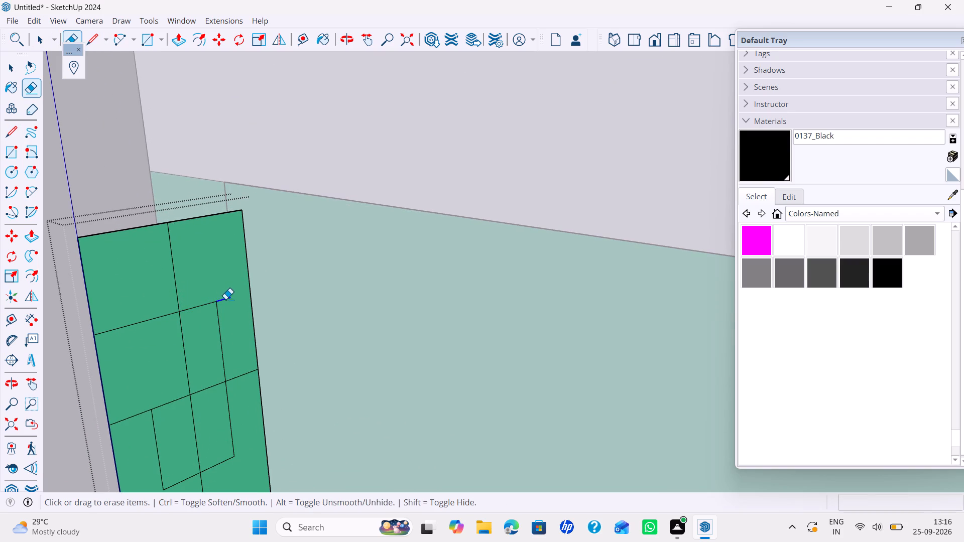
{"action": "left_click_drag", "start_coordinate": [229, 324], "coordinate": [247, 395]}
{"action": "left_click", "coordinate": [211, 403]}
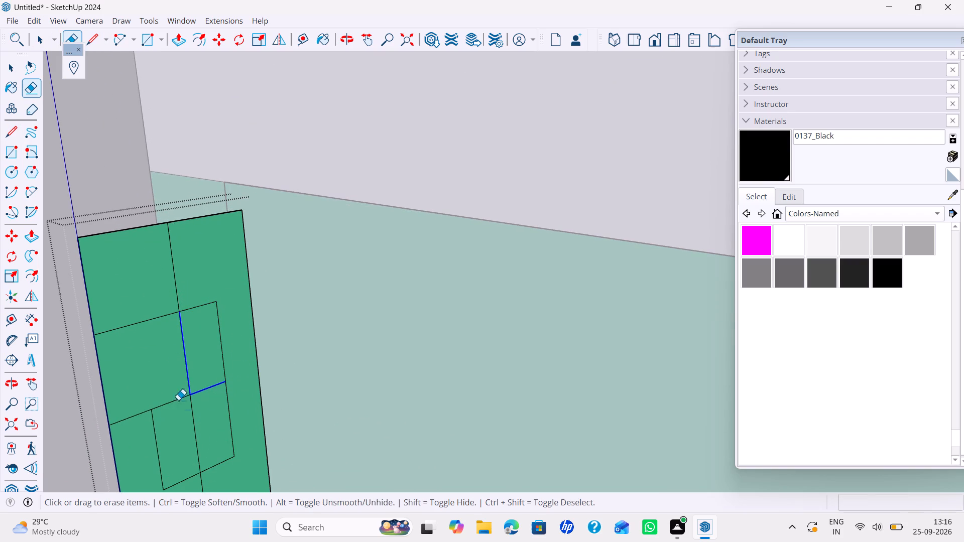
{"action": "left_click", "coordinate": [186, 286]}
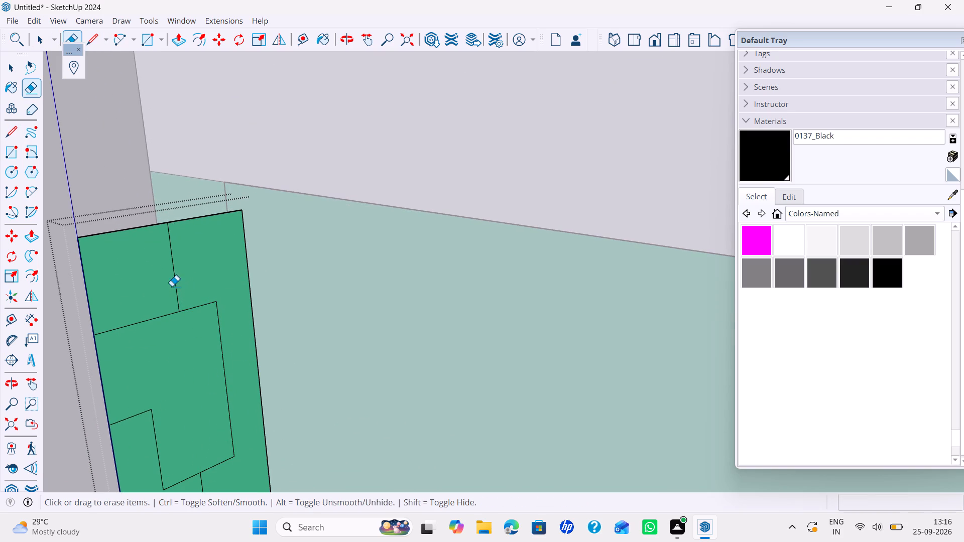
{"action": "left_click_drag", "start_coordinate": [166, 284], "coordinate": [192, 281]}
{"action": "scroll", "coordinate": [192, 346], "scroll_direction": "down", "scroll_amount": 6}
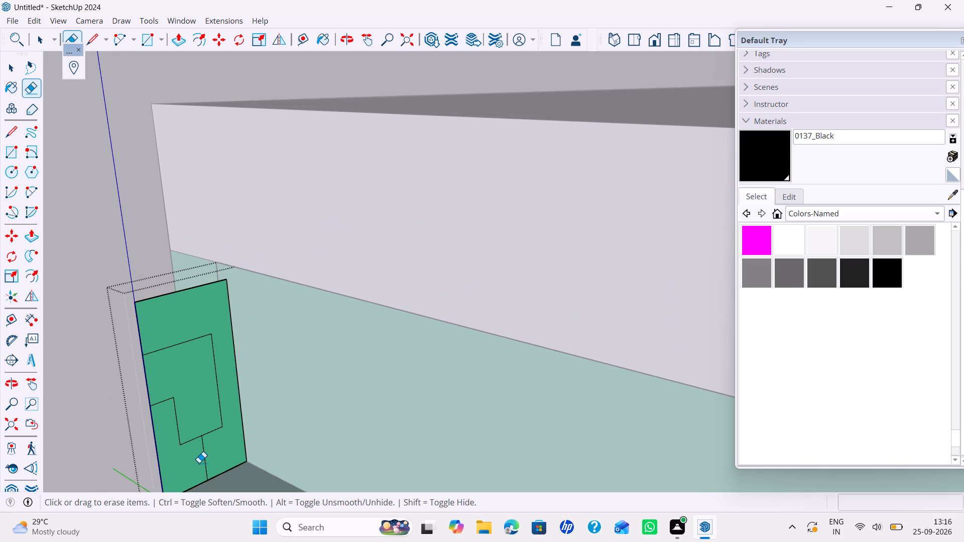
{"action": "left_click_drag", "start_coordinate": [199, 463], "coordinate": [217, 455]}
{"action": "key", "text": "space"}
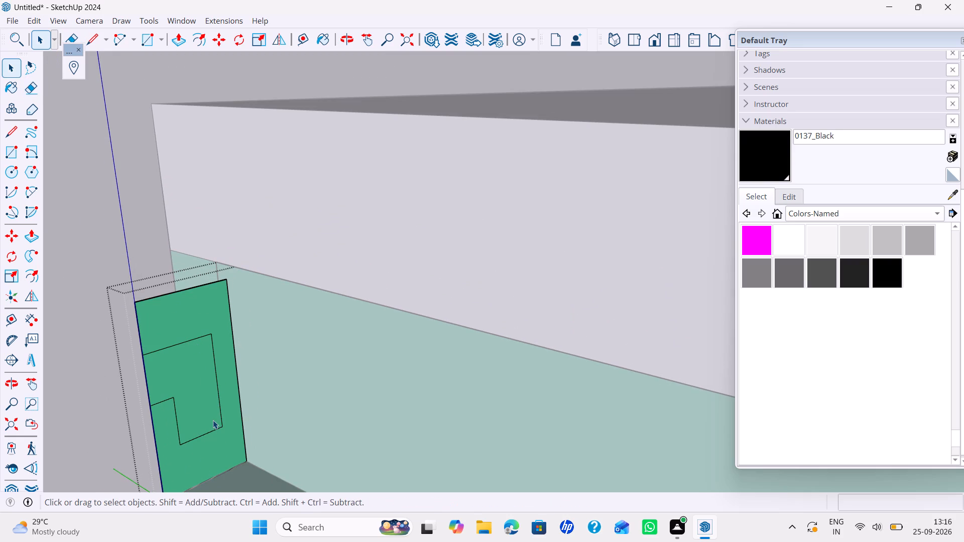
Erase the front edge segment between the two horizontal channel lines to open the channel at the profile's front.
{"action": "key", "text": "e"}
{"action": "left_click_drag", "start_coordinate": [150, 388], "coordinate": [135, 388]}
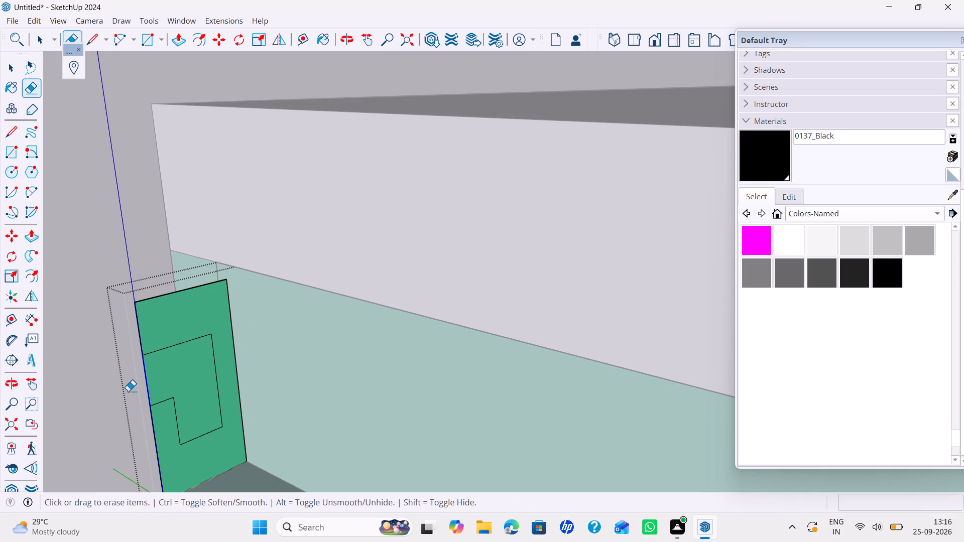
{"action": "key", "text": "space"}
Move the channel's short inner vertical edge about 1/16" deeper along the red axis to widen the front lip.
{"action": "middle_click_drag", "start_coordinate": [119, 392], "coordinate": [191, 395]}
{"action": "scroll", "coordinate": [121, 392], "scroll_direction": "up", "scroll_amount": 1}
{"action": "scroll", "coordinate": [200, 394], "scroll_direction": "down", "scroll_amount": 6}
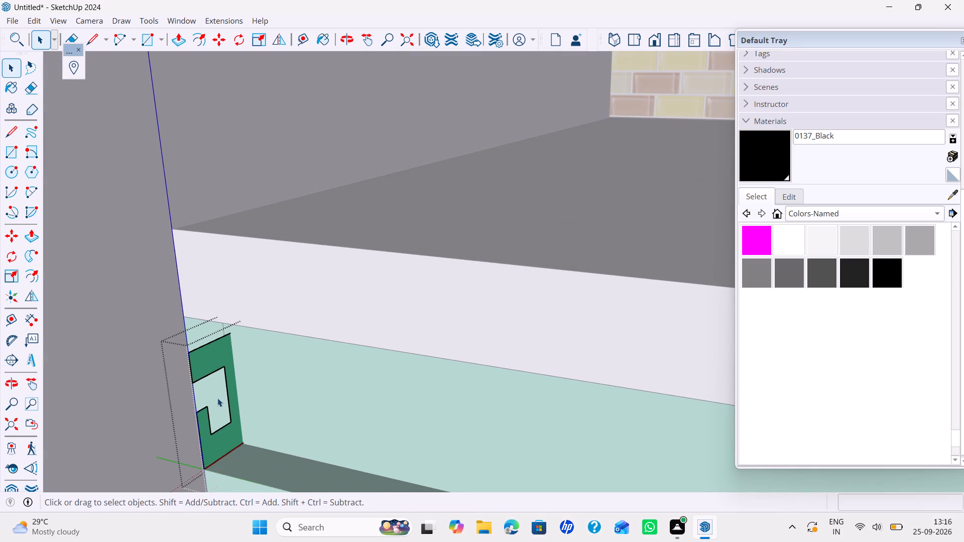
{"action": "scroll", "coordinate": [218, 412], "scroll_direction": "up", "scroll_amount": 4}
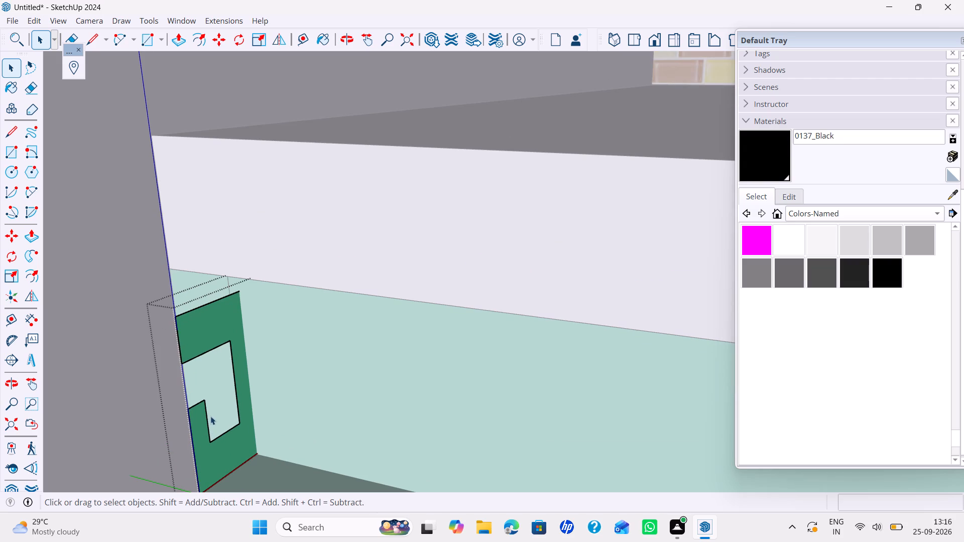
{"action": "left_click", "coordinate": [207, 417]}
{"action": "scroll", "coordinate": [214, 398], "scroll_direction": "up", "scroll_amount": 3}
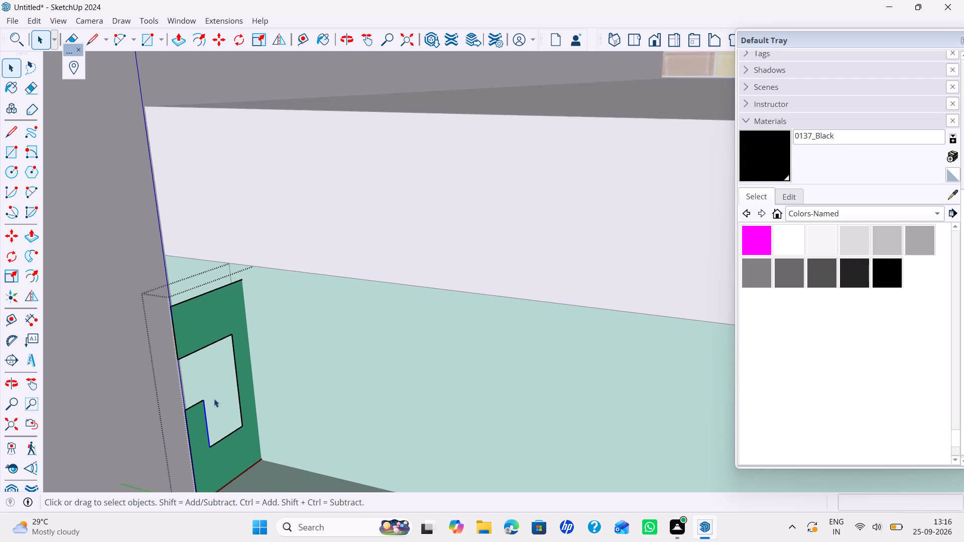
{"action": "scroll", "coordinate": [214, 398], "scroll_direction": "up", "scroll_amount": 4}
{"action": "key", "text": "m"}
{"action": "left_click", "coordinate": [188, 400]}
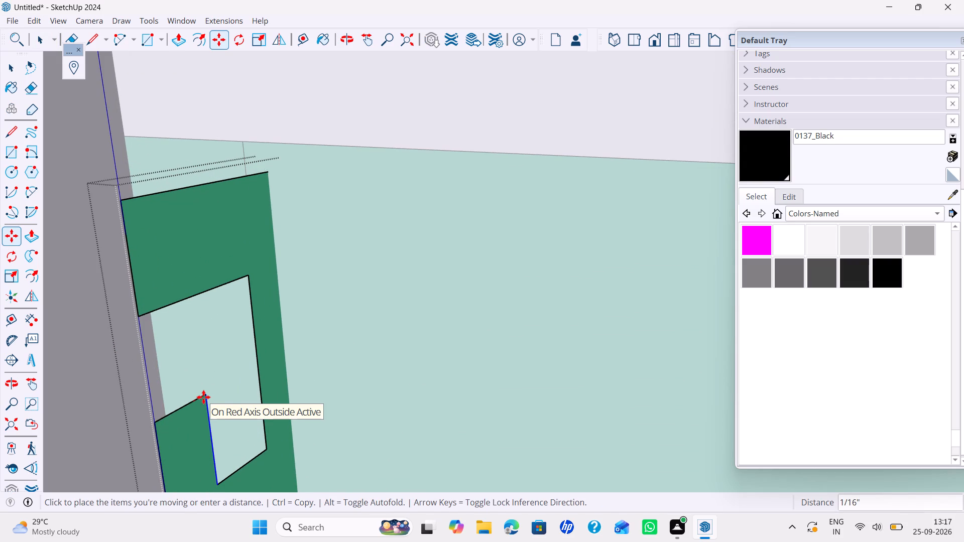
{"action": "left_click", "coordinate": [202, 397]}
{"action": "key", "text": "space"}
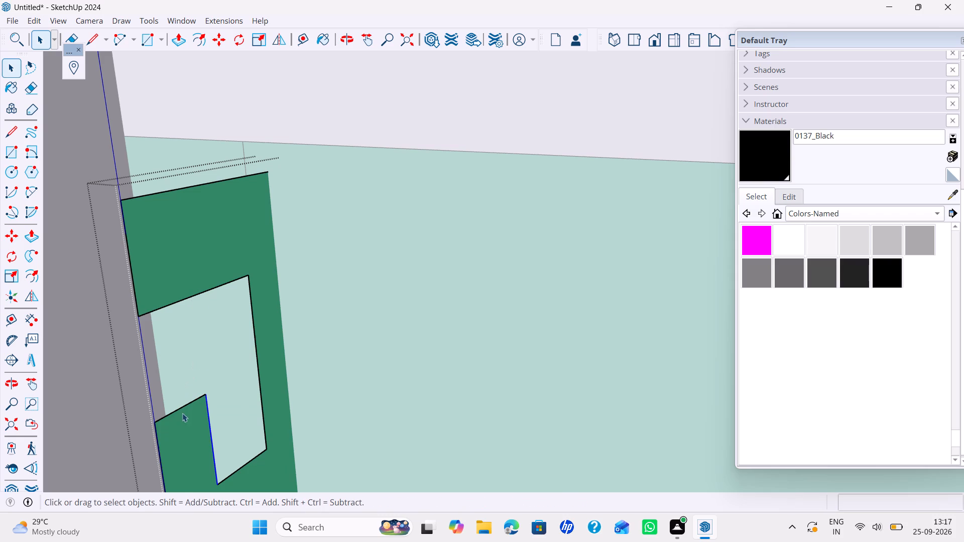
Paint the channel-shaped profile face with 0137_Black.
{"action": "scroll", "coordinate": [194, 406], "scroll_direction": "down", "scroll_amount": 5}
{"action": "key", "text": "p"}
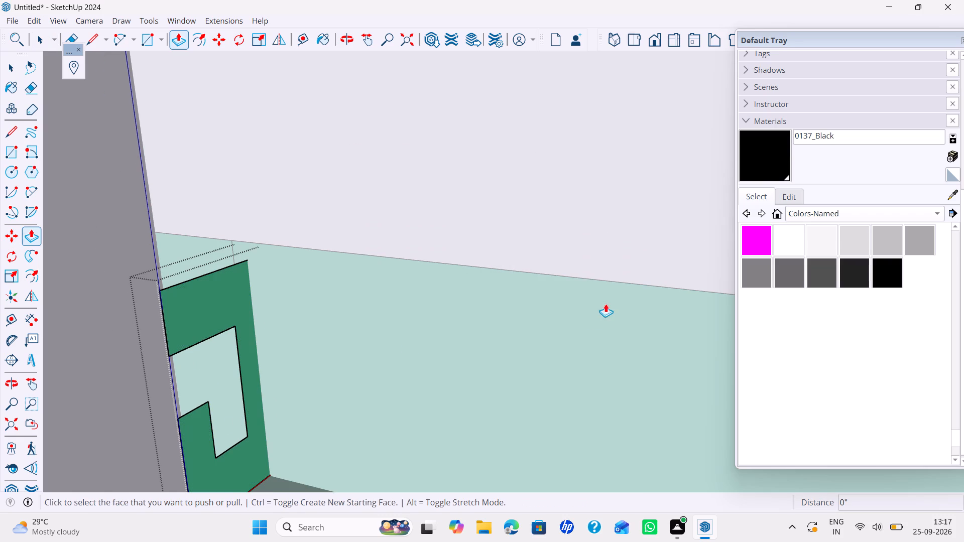
{"action": "left_click", "coordinate": [755, 149]}
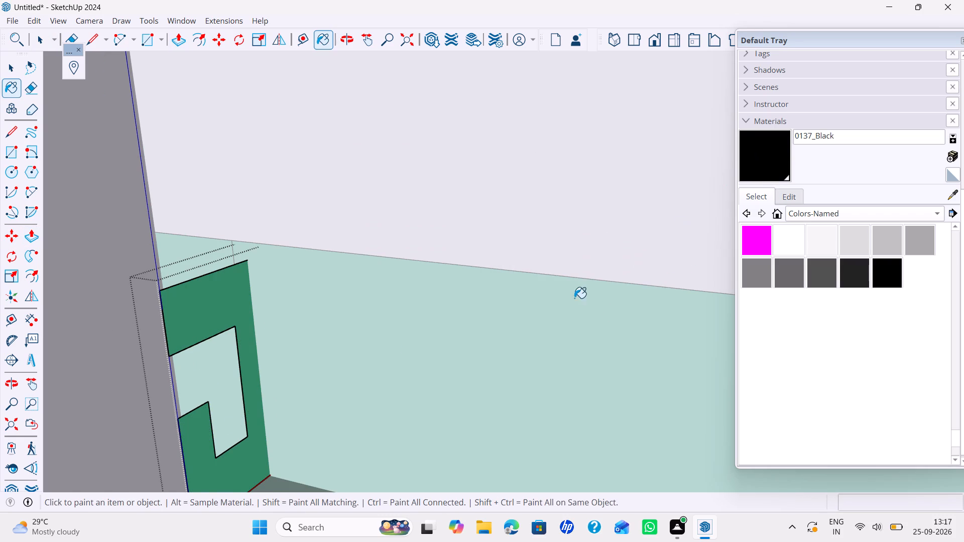
{"action": "left_click", "coordinate": [228, 302]}
{"action": "key", "text": "space"}
Push/Pull the black profile about 1' 11 3/8" along the run to the end of the first drawer unit and leave its group.
{"action": "key", "text": "p"}
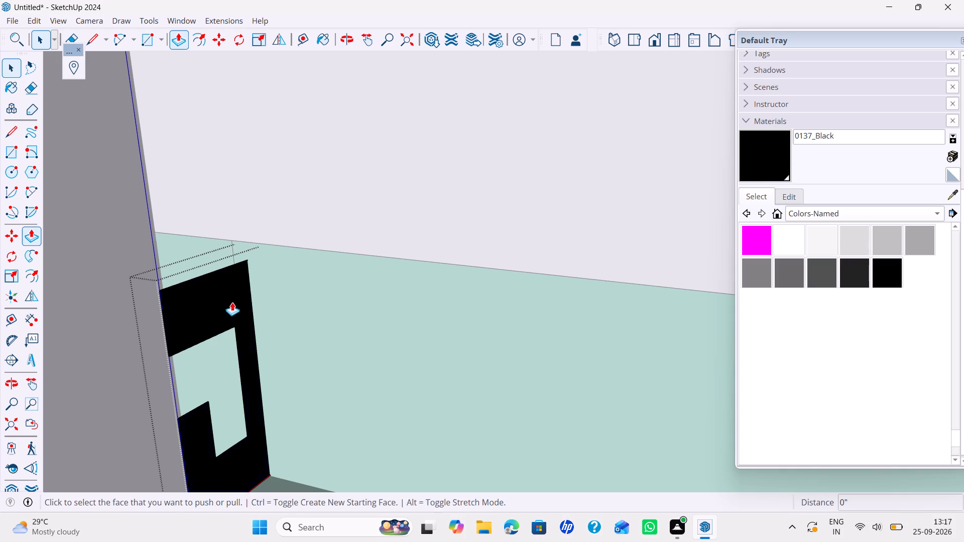
{"action": "left_click", "coordinate": [229, 292]}
{"action": "scroll", "coordinate": [310, 345], "scroll_direction": "down", "scroll_amount": 20}
{"action": "scroll", "coordinate": [310, 345], "scroll_direction": "down", "scroll_amount": 9}
{"action": "middle_click_drag", "start_coordinate": [472, 386], "coordinate": [308, 303], "text": "shift"}
{"action": "middle_click_drag", "start_coordinate": [331, 336], "coordinate": [238, 336]}
{"action": "middle_click_drag", "start_coordinate": [246, 333], "coordinate": [206, 338]}
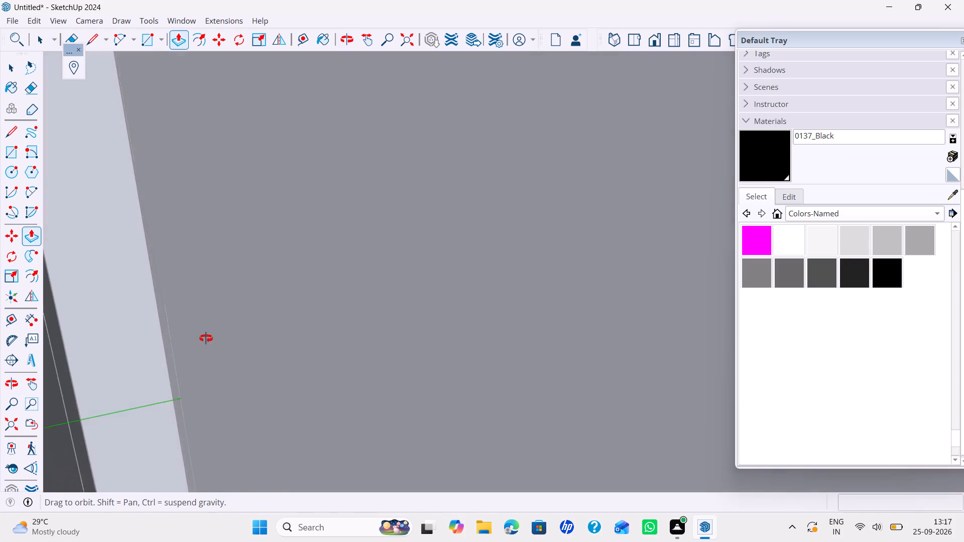
{"action": "middle_click_drag", "start_coordinate": [206, 338], "coordinate": [13, 344]}
{"action": "middle_click_drag", "start_coordinate": [302, 340], "coordinate": [287, 358]}
{"action": "scroll", "coordinate": [431, 336], "scroll_direction": "up", "scroll_amount": 4}
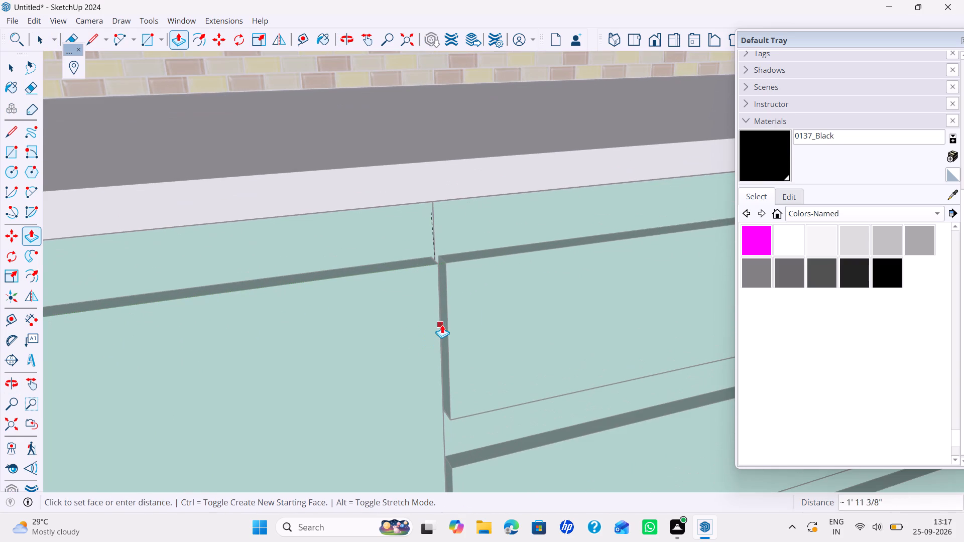
{"action": "left_click", "coordinate": [437, 331]}
{"action": "scroll", "coordinate": [437, 331], "scroll_direction": "up", "scroll_amount": 1}
{"action": "key", "text": "space"}
{"action": "scroll", "coordinate": [437, 331], "scroll_direction": "down", "scroll_amount": 6}
{"action": "middle_click_drag", "start_coordinate": [433, 344], "coordinate": [393, 357]}
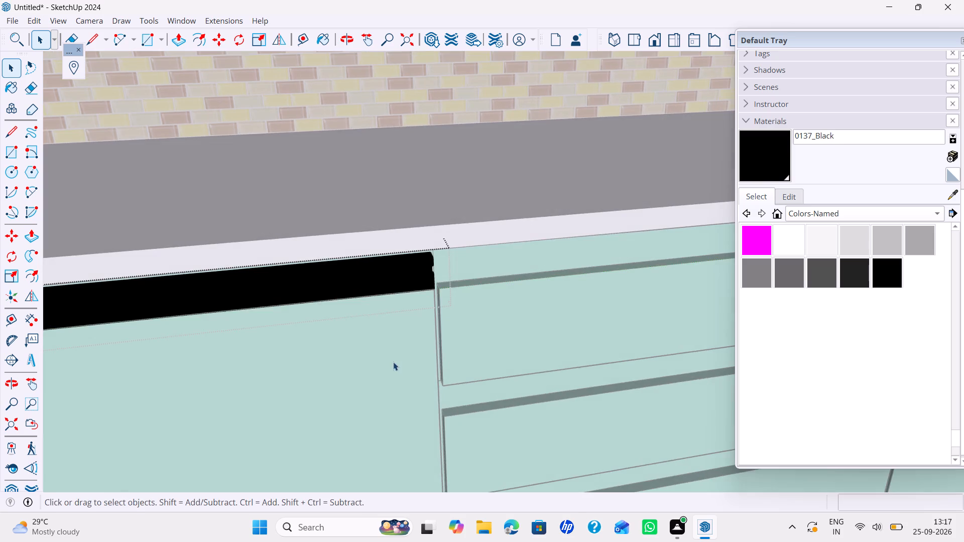
{"action": "left_click", "coordinate": [393, 365]}
Select the extruded black profile and examine it against the whole longer base run, restoring the previous camera view.
{"action": "left_click", "coordinate": [375, 265]}
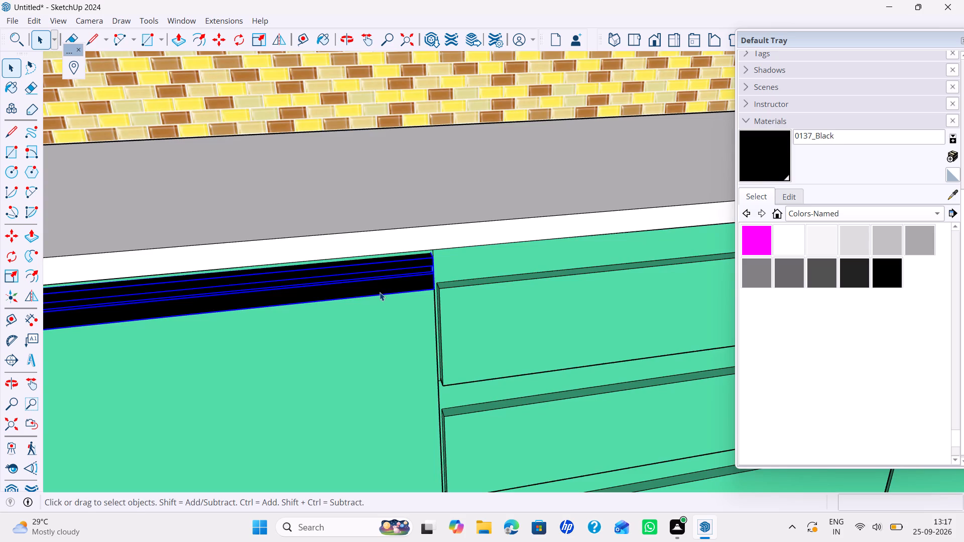
{"action": "scroll", "coordinate": [418, 308], "scroll_direction": "down", "scroll_amount": 12}
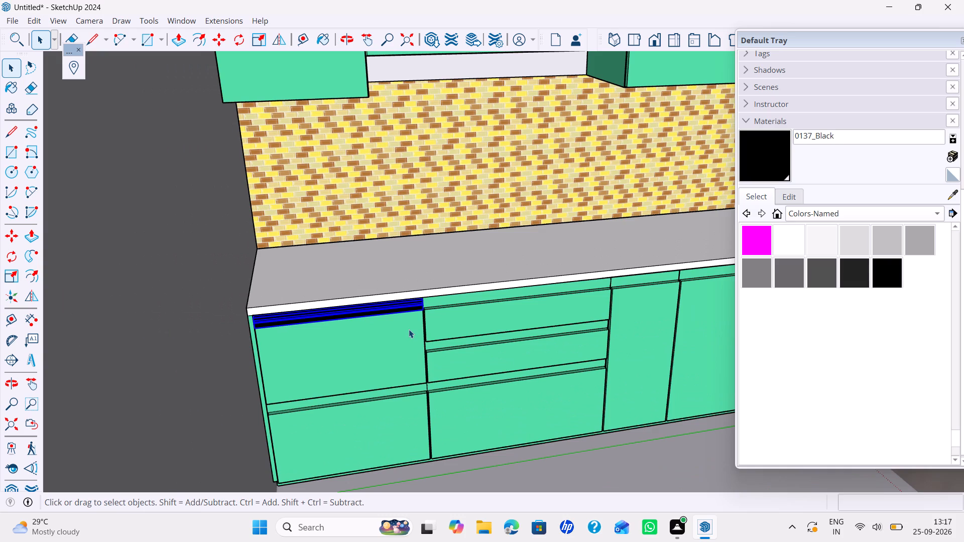
{"action": "middle_click_drag", "start_coordinate": [407, 330], "coordinate": [379, 356]}
{"action": "scroll", "coordinate": [380, 355], "scroll_direction": "down", "scroll_amount": 3}
{"action": "middle_click_drag", "start_coordinate": [379, 355], "coordinate": [365, 359], "text": "shift"}
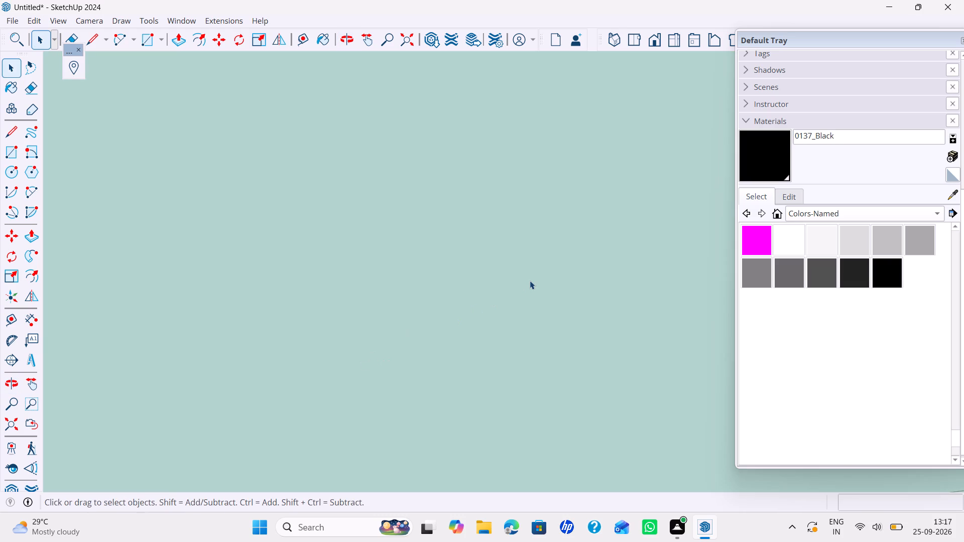
{"action": "key", "text": "ctrl+z"}
{"action": "left_click", "coordinate": [40, 427]}
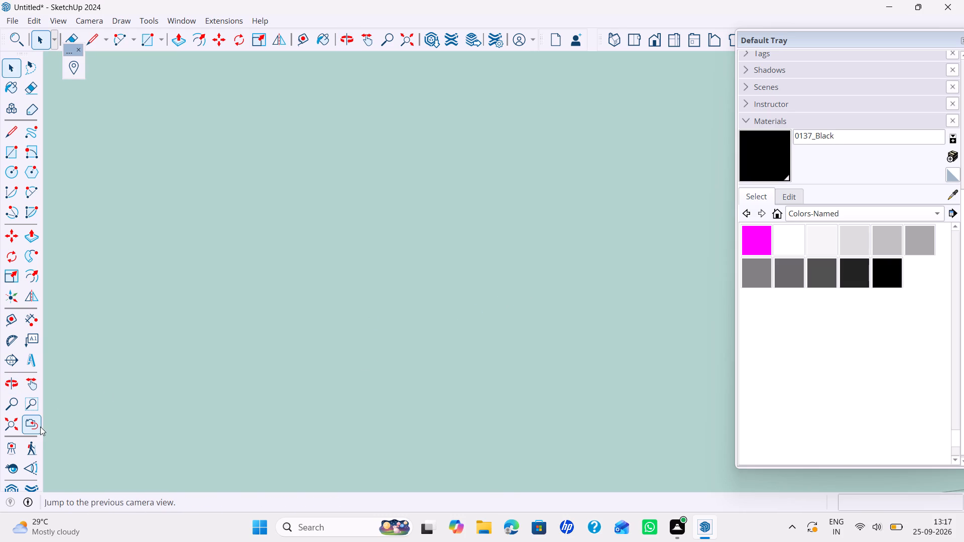
{"action": "left_click", "coordinate": [36, 427]}
{"action": "middle_click_drag", "start_coordinate": [353, 329], "coordinate": [335, 406]}
{"action": "left_click", "coordinate": [460, 307]}
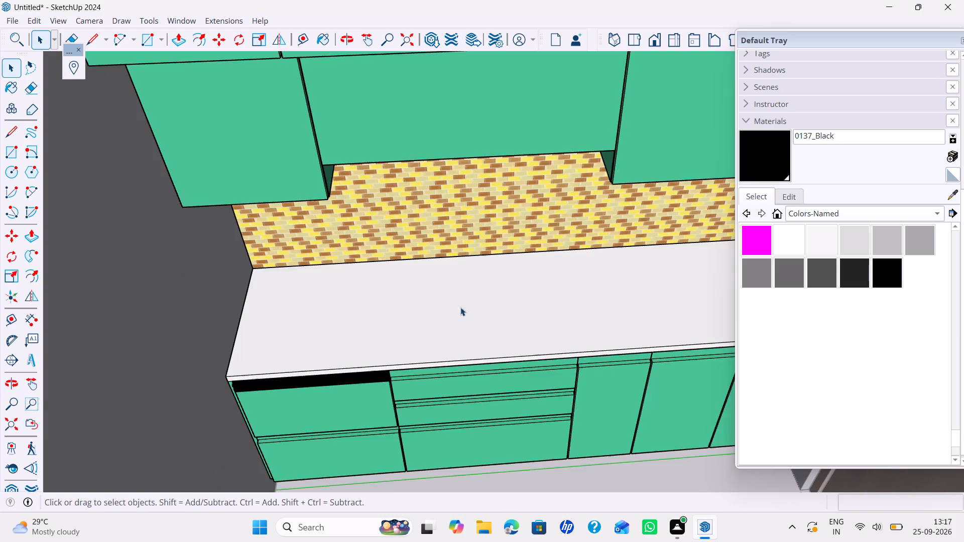
Copy the black handle profile about 1' 11 5/8" along the run to the start of the second drawer unit's top groove.
{"action": "scroll", "coordinate": [396, 361], "scroll_direction": "down", "scroll_amount": 12}
{"action": "middle_click_drag", "start_coordinate": [393, 368], "coordinate": [354, 397]}
{"action": "left_click", "coordinate": [354, 397], "text": "shift"}
{"action": "middle_click_drag", "start_coordinate": [354, 397], "coordinate": [371, 371]}
{"action": "scroll", "coordinate": [355, 407], "scroll_direction": "up", "scroll_amount": 2}
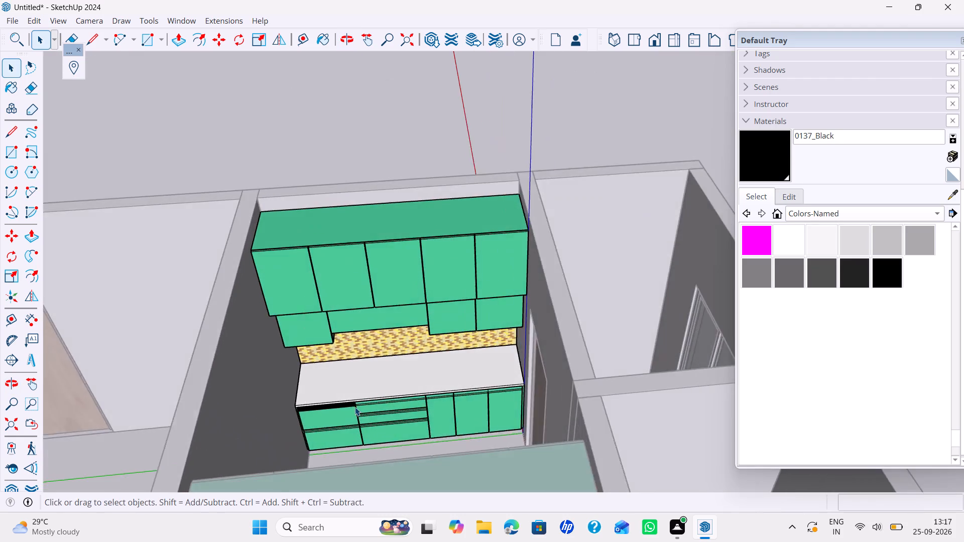
{"action": "scroll", "coordinate": [355, 407], "scroll_direction": "up", "scroll_amount": 10}
{"action": "left_click", "coordinate": [352, 401]}
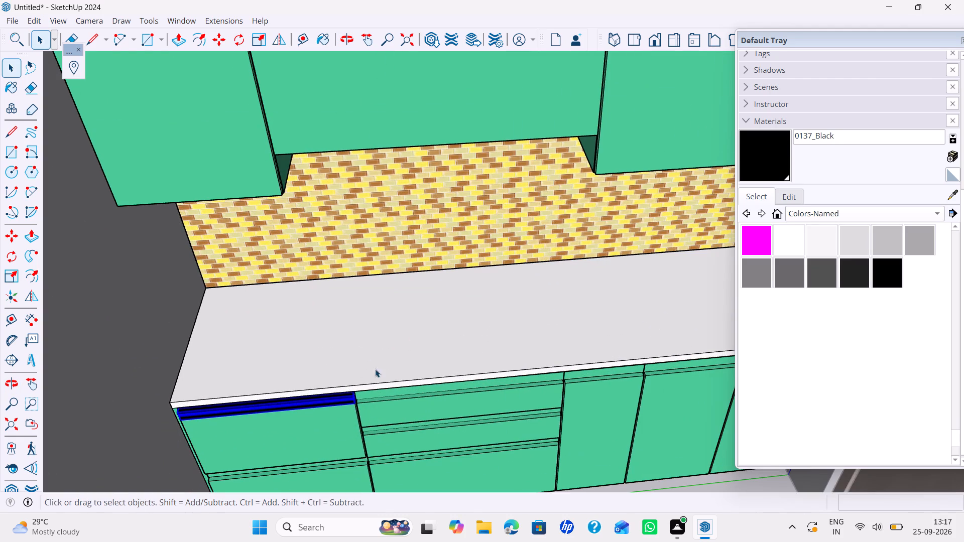
{"action": "key", "text": "m"}
{"action": "scroll", "coordinate": [175, 436], "scroll_direction": "up", "scroll_amount": 13}
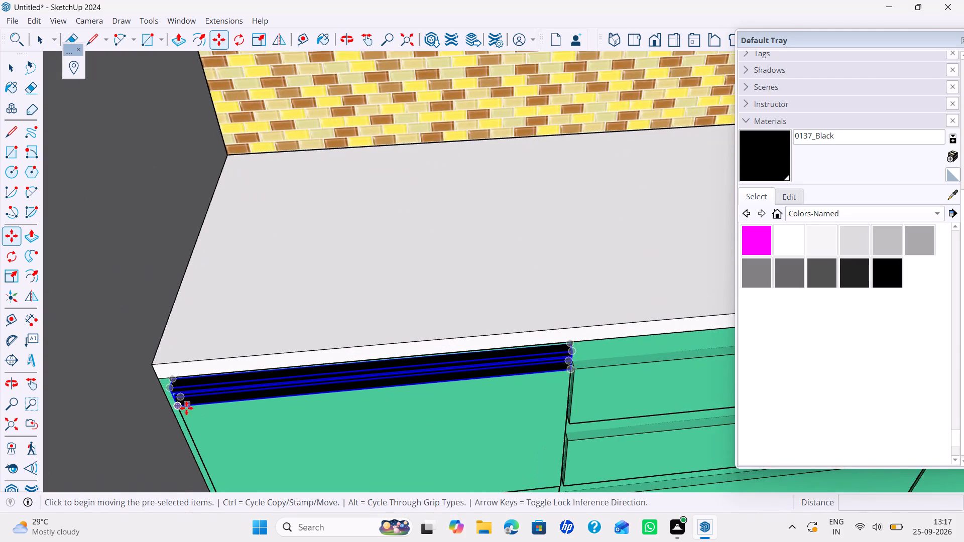
{"action": "scroll", "coordinate": [186, 408], "scroll_direction": "up", "scroll_amount": 9}
{"action": "left_click", "coordinate": [172, 404]}
{"action": "scroll", "coordinate": [338, 400], "scroll_direction": "down", "scroll_amount": 7}
{"action": "middle_click_drag", "start_coordinate": [348, 399], "coordinate": [287, 398], "text": "shift"}
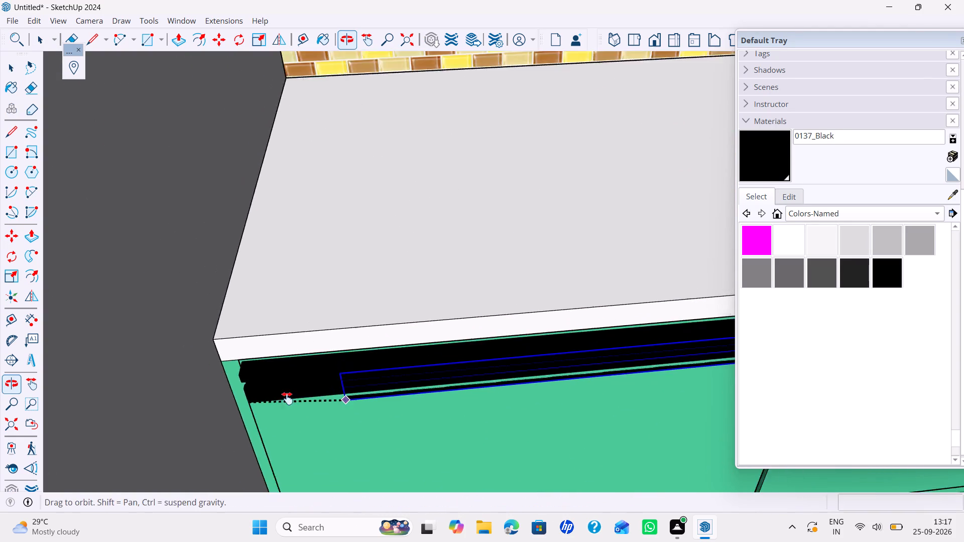
{"action": "middle_click_drag", "start_coordinate": [287, 398], "coordinate": [137, 389], "text": "shift"}
{"action": "middle_click_drag", "start_coordinate": [295, 381], "coordinate": [40, 384]}
{"action": "middle_click_drag", "start_coordinate": [258, 389], "coordinate": [176, 389]}
{"action": "scroll", "coordinate": [176, 389], "scroll_direction": "up", "scroll_amount": 6}
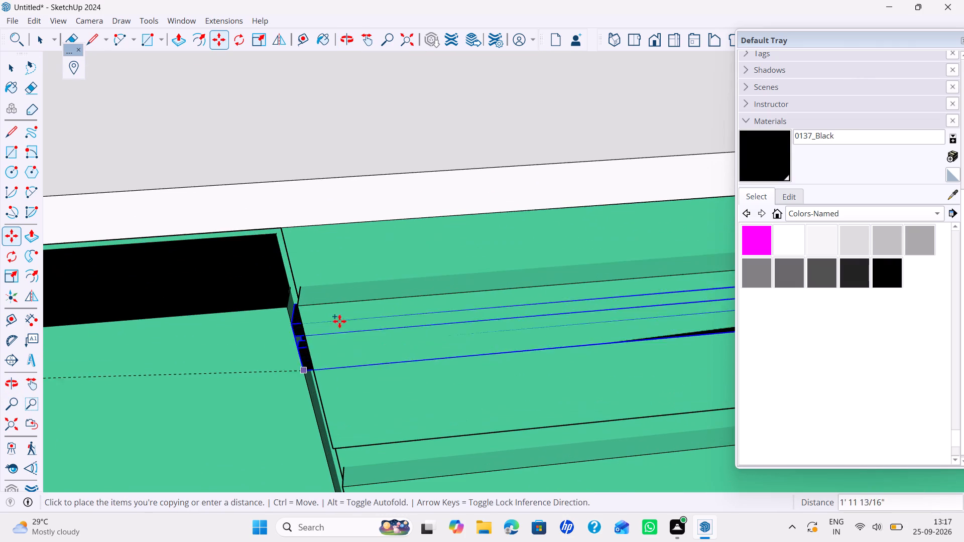
{"action": "left_click", "coordinate": [298, 306]}
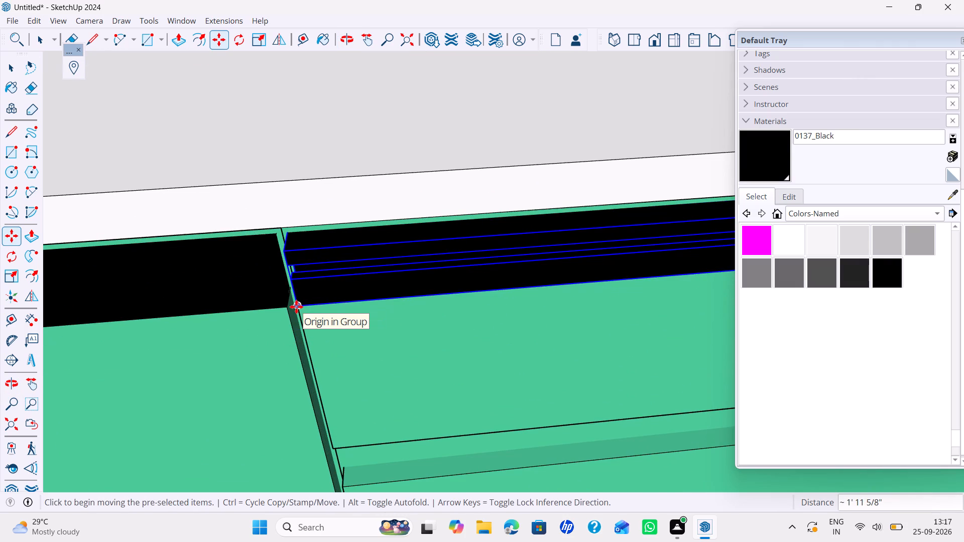
Move the copied profile from the second drawer unit into the lower groove of the first drawer unit.
{"action": "scroll", "coordinate": [296, 307], "scroll_direction": "down", "scroll_amount": 16}
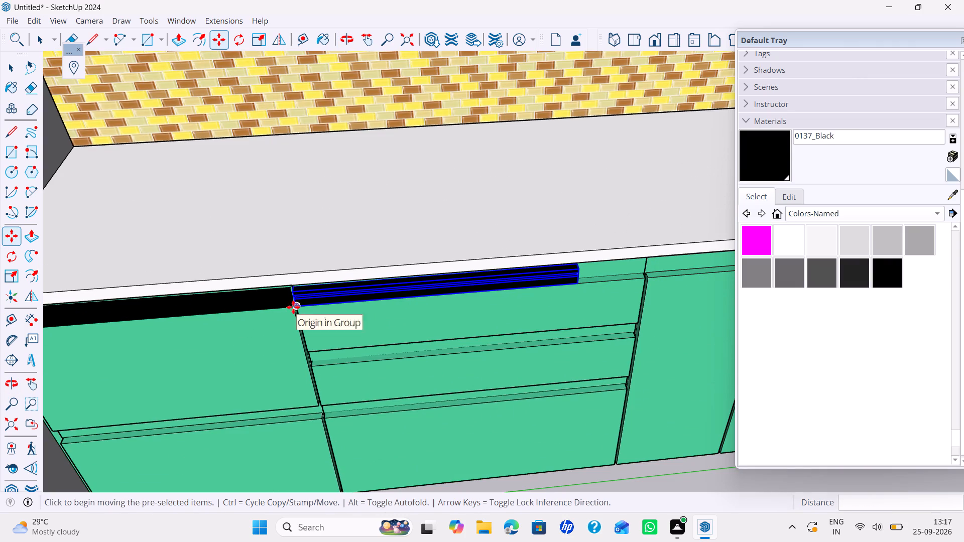
{"action": "left_click", "coordinate": [294, 307]}
{"action": "middle_click_drag", "start_coordinate": [218, 389], "coordinate": [390, 297]}
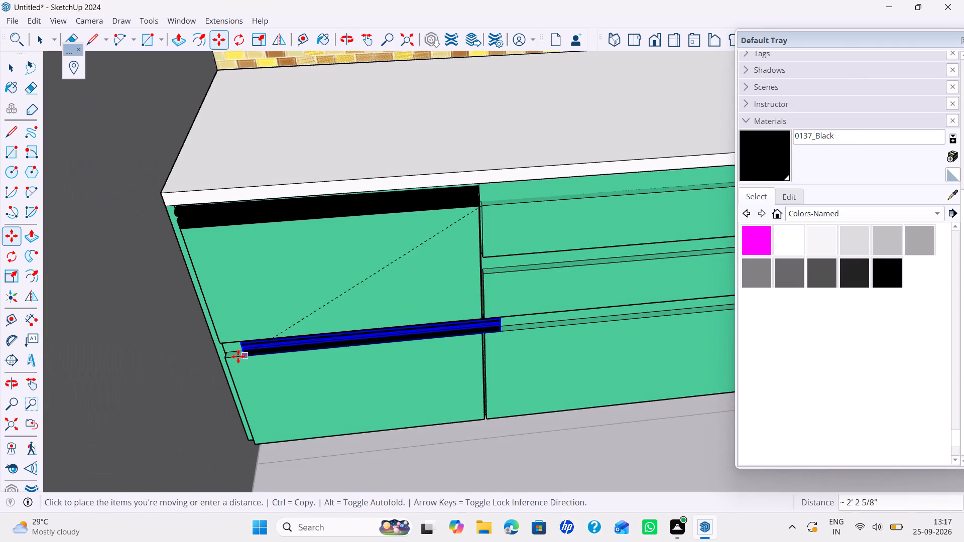
{"action": "scroll", "coordinate": [238, 356], "scroll_direction": "up", "scroll_amount": 4}
{"action": "left_click", "coordinate": [219, 357]}
Copy the first unit's lower profile about 2' 3 9/16" to the start of the second drawer unit's top groove.
{"action": "scroll", "coordinate": [365, 319], "scroll_direction": "down", "scroll_amount": 2}
{"action": "middle_click_drag", "start_coordinate": [365, 319], "coordinate": [199, 365], "text": "shift"}
{"action": "middle_click_drag", "start_coordinate": [186, 385], "coordinate": [316, 358]}
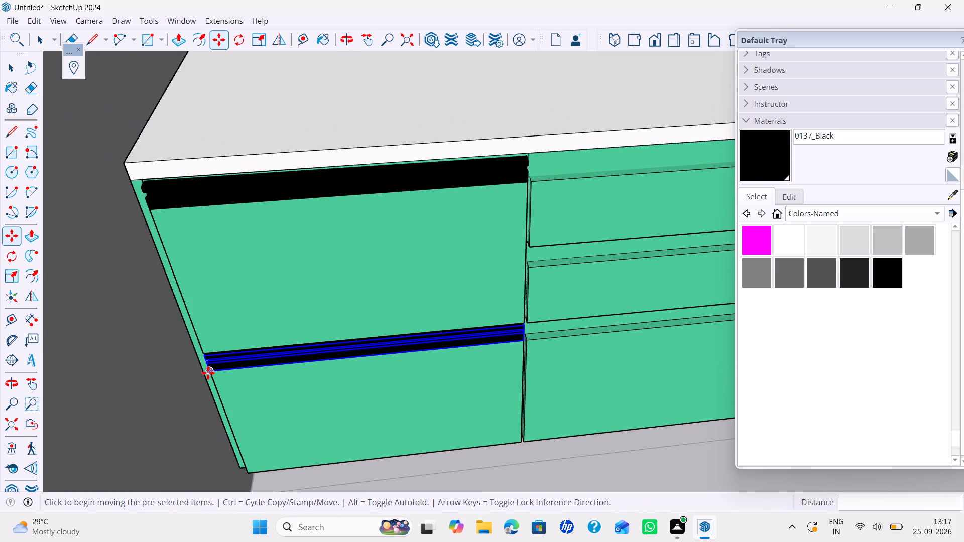
{"action": "left_click", "coordinate": [208, 373]}
{"action": "middle_click_drag", "start_coordinate": [519, 227], "coordinate": [349, 309]}
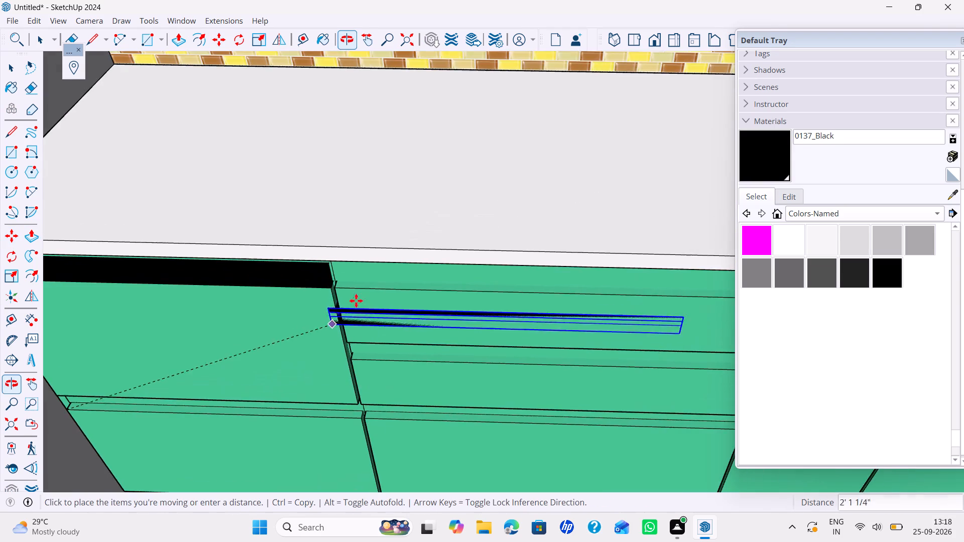
{"action": "scroll", "coordinate": [393, 266], "scroll_direction": "up", "scroll_amount": 4, "text": "ctrl"}
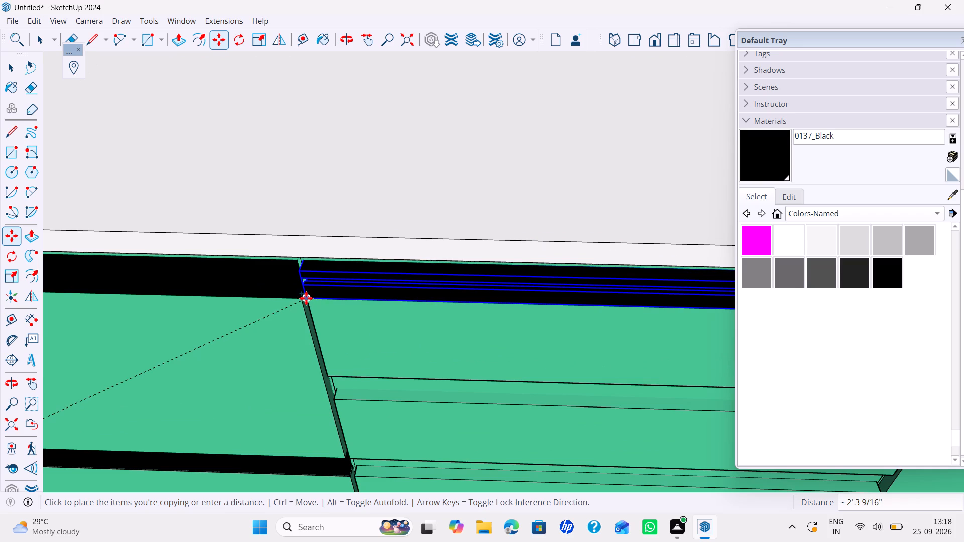
{"action": "left_click", "coordinate": [306, 298]}
Push/Pull the second unit's top profile about 5 7/8" to that drawer unit's far end and leave its group.
{"action": "scroll", "coordinate": [338, 305], "scroll_direction": "down", "scroll_amount": 6}
{"action": "middle_click_drag", "start_coordinate": [338, 305], "coordinate": [174, 298], "text": "shift"}
{"action": "key", "text": "space"}
{"action": "double_click", "coordinate": [418, 286]}
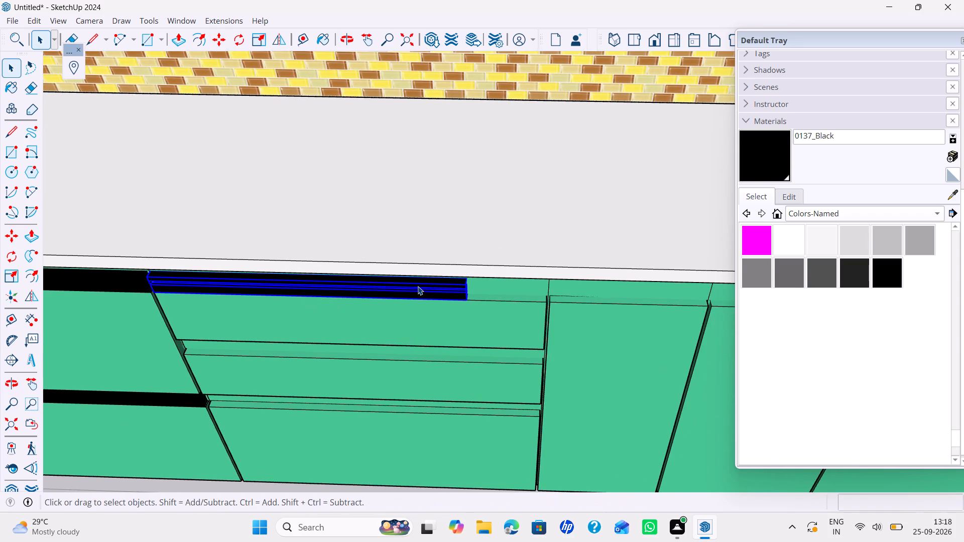
{"action": "key", "text": "p"}
{"action": "scroll", "coordinate": [466, 294], "scroll_direction": "up", "scroll_amount": 5}
{"action": "middle_click_drag", "start_coordinate": [466, 294], "coordinate": [386, 292]}
{"action": "scroll", "coordinate": [496, 305], "scroll_direction": "up", "scroll_amount": 3}
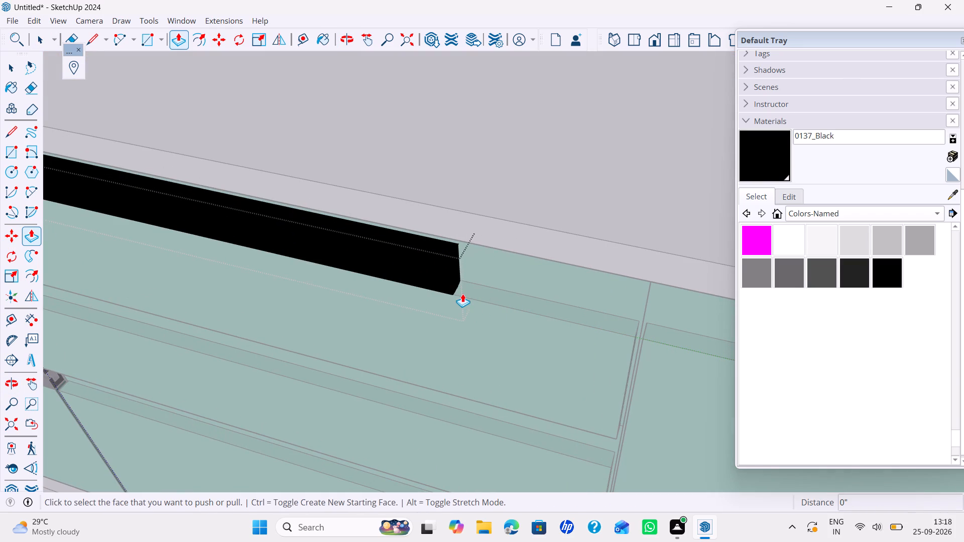
{"action": "left_click", "coordinate": [455, 279]}
{"action": "key", "text": "Escape"}
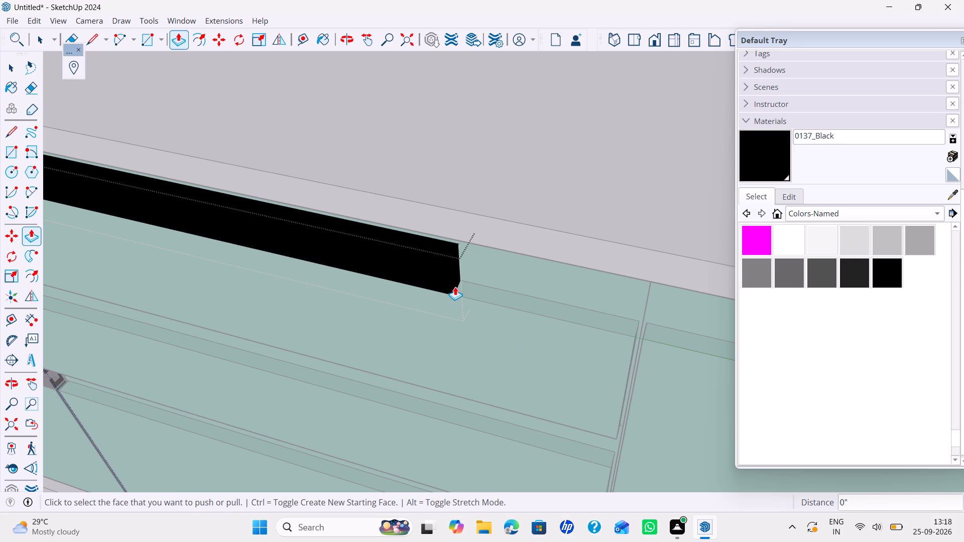
{"action": "left_click", "coordinate": [455, 287]}
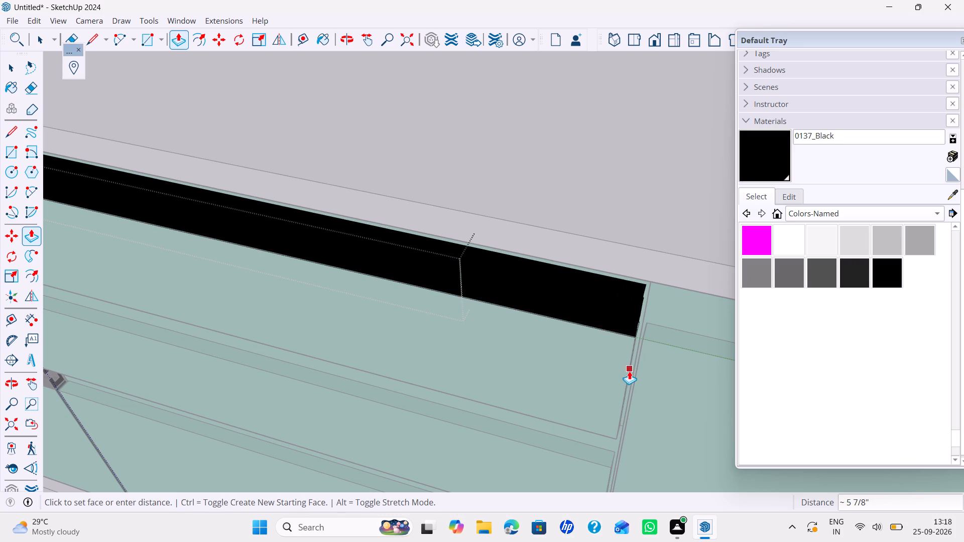
{"action": "left_click", "coordinate": [629, 371]}
{"action": "key", "text": "space"}
{"action": "left_click", "coordinate": [555, 356]}
Copy the lengthened top profile about 7 1/16" down into the middle groove of the second drawer unit.
{"action": "left_click", "coordinate": [587, 319]}
{"action": "scroll", "coordinate": [579, 357], "scroll_direction": "down", "scroll_amount": 4}
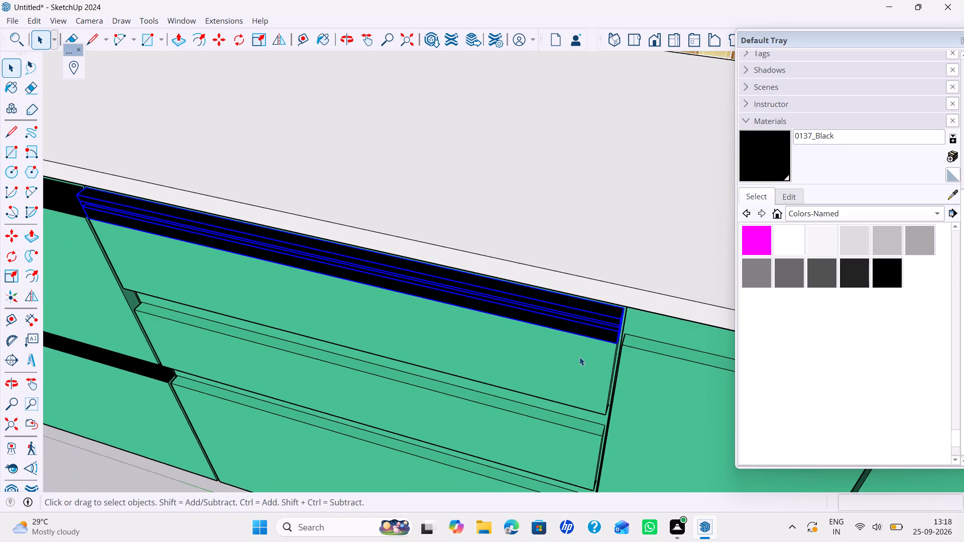
{"action": "middle_click_drag", "start_coordinate": [579, 357], "coordinate": [641, 330]}
{"action": "key", "text": "m"}
{"action": "scroll", "coordinate": [639, 341], "scroll_direction": "up", "scroll_amount": 8}
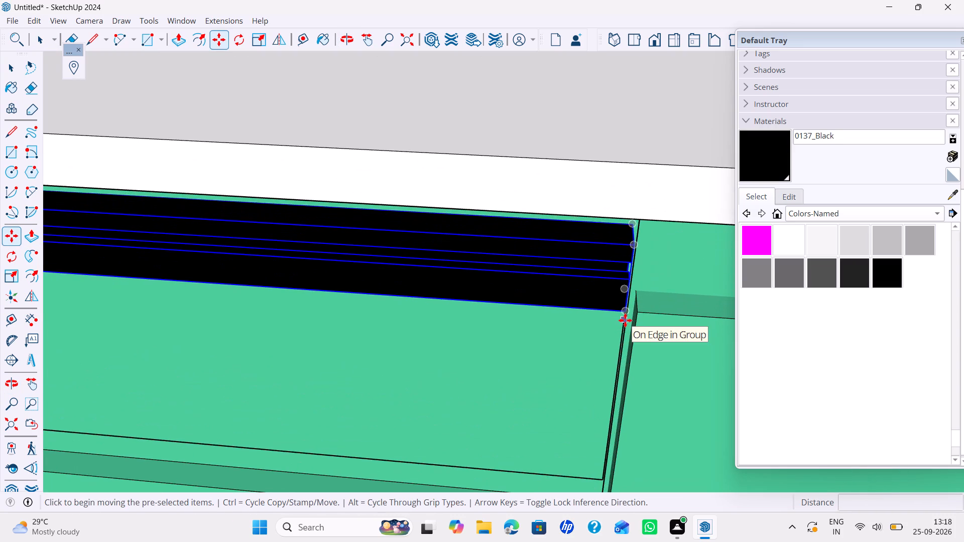
{"action": "left_click", "coordinate": [625, 312]}
{"action": "scroll", "coordinate": [600, 365], "scroll_direction": "down", "scroll_amount": 5}
{"action": "middle_click_drag", "start_coordinate": [598, 375], "coordinate": [604, 260], "text": "shift"}
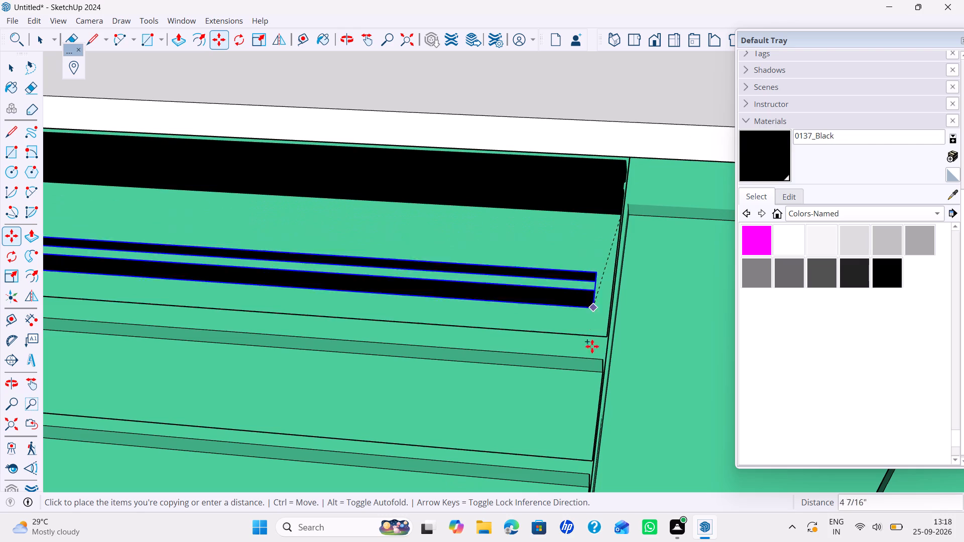
{"action": "scroll", "coordinate": [603, 368], "scroll_direction": "up", "scroll_amount": 4}
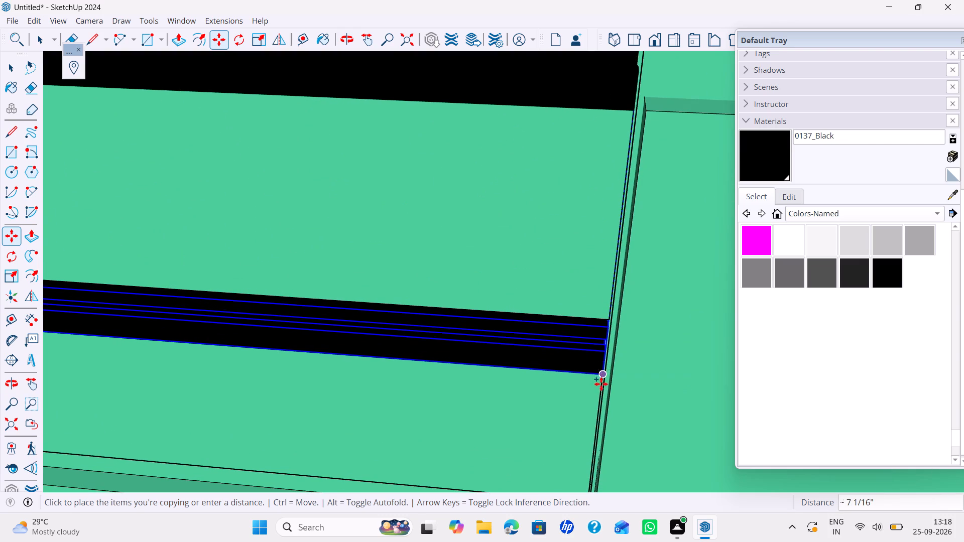
{"action": "left_click", "coordinate": [602, 375]}
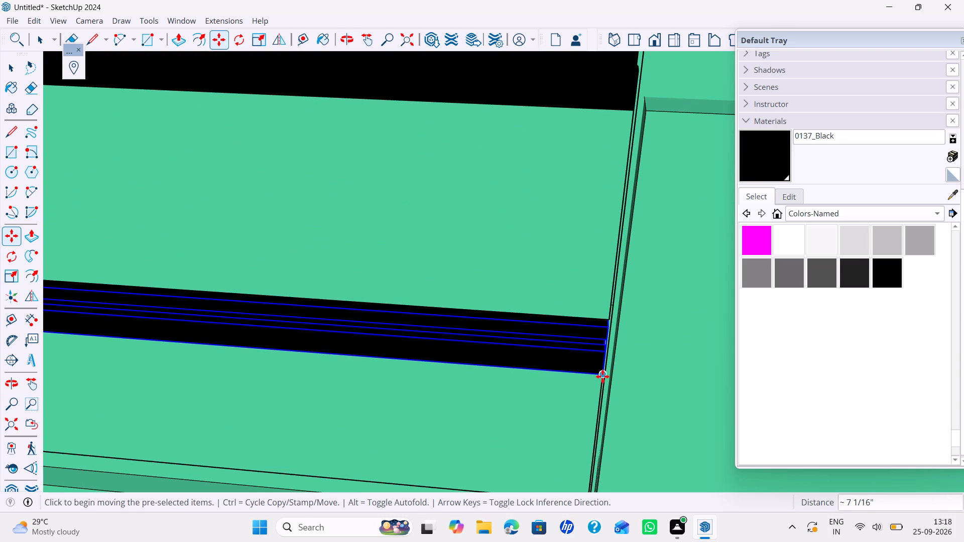
Copy the middle profile down into the lowest groove of the second drawer unit.
{"action": "left_click", "coordinate": [602, 376], "text": "ctrl"}
{"action": "scroll", "coordinate": [585, 395], "scroll_direction": "down", "scroll_amount": 5}
{"action": "middle_click_drag", "start_coordinate": [580, 402], "coordinate": [604, 243]}
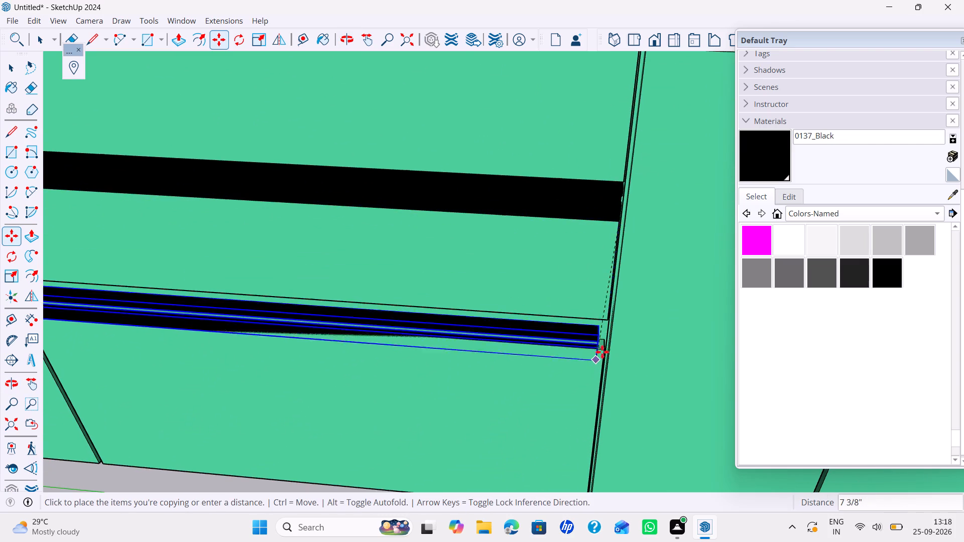
{"action": "scroll", "coordinate": [607, 347], "scroll_direction": "up", "scroll_amount": 6}
{"action": "left_click", "coordinate": [598, 353]}
{"action": "key", "text": "space"}
Copy the lowest profile about 2' 6 1/8" to the top groove of the door units, ending at the second door's far edge.
{"action": "scroll", "coordinate": [553, 354], "scroll_direction": "down", "scroll_amount": 4}
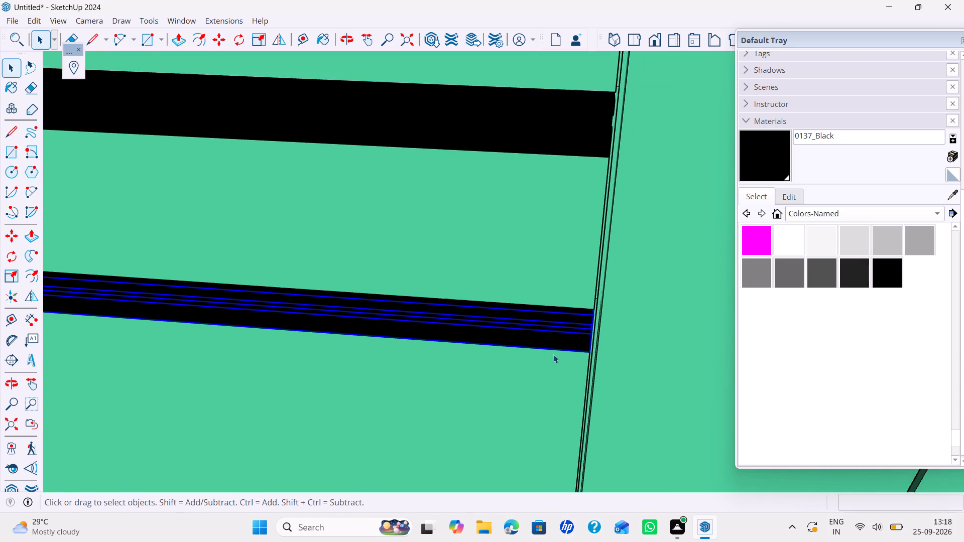
{"action": "scroll", "coordinate": [553, 354], "scroll_direction": "down", "scroll_amount": 7}
{"action": "middle_click_drag", "start_coordinate": [551, 354], "coordinate": [581, 380]}
{"action": "scroll", "coordinate": [493, 324], "scroll_direction": "down", "scroll_amount": 6}
{"action": "middle_click_drag", "start_coordinate": [492, 327], "coordinate": [498, 366]}
{"action": "middle_click_drag", "start_coordinate": [498, 363], "coordinate": [510, 323]}
{"action": "scroll", "coordinate": [508, 329], "scroll_direction": "down", "scroll_amount": 3}
{"action": "middle_click_drag", "start_coordinate": [501, 333], "coordinate": [457, 341], "text": "shift"}
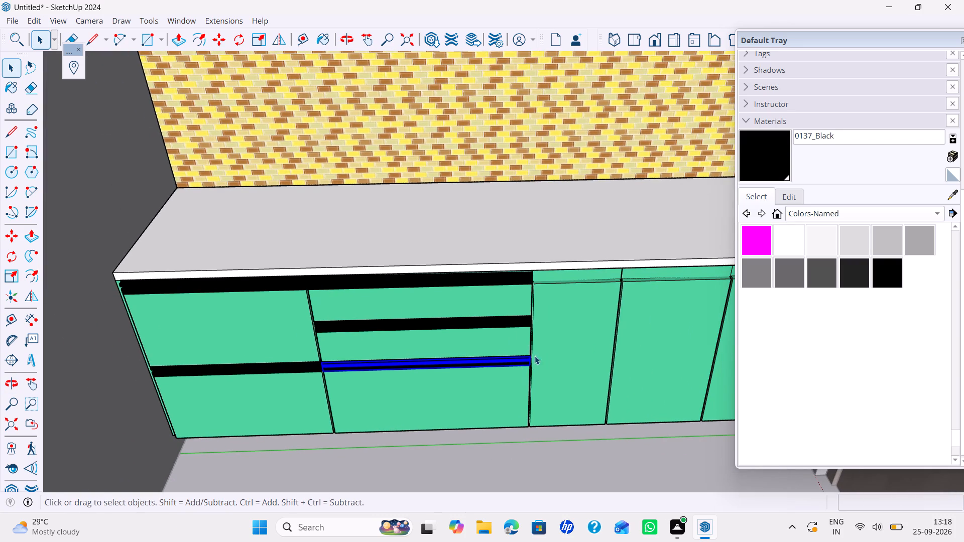
{"action": "key", "text": "m"}
{"action": "scroll", "coordinate": [524, 377], "scroll_direction": "up", "scroll_amount": 13}
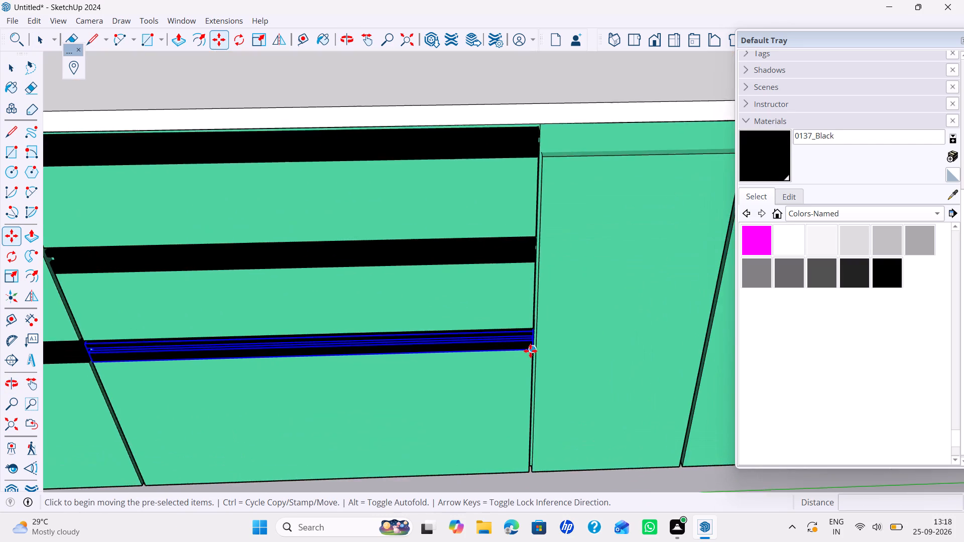
{"action": "scroll", "coordinate": [530, 351], "scroll_direction": "up", "scroll_amount": 2}
{"action": "left_click", "coordinate": [530, 351], "text": "ctrl"}
{"action": "scroll", "coordinate": [588, 326], "scroll_direction": "down", "scroll_amount": 5}
{"action": "middle_click_drag", "start_coordinate": [601, 320], "coordinate": [272, 391], "text": "shift"}
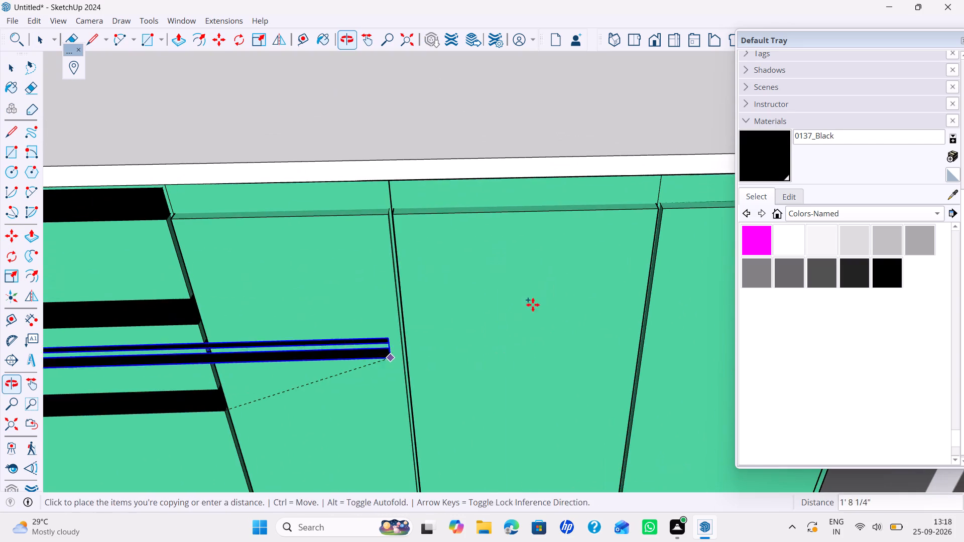
{"action": "middle_click_drag", "start_coordinate": [533, 305], "coordinate": [474, 347], "text": "shift"}
{"action": "scroll", "coordinate": [559, 274], "scroll_direction": "up", "scroll_amount": 5}
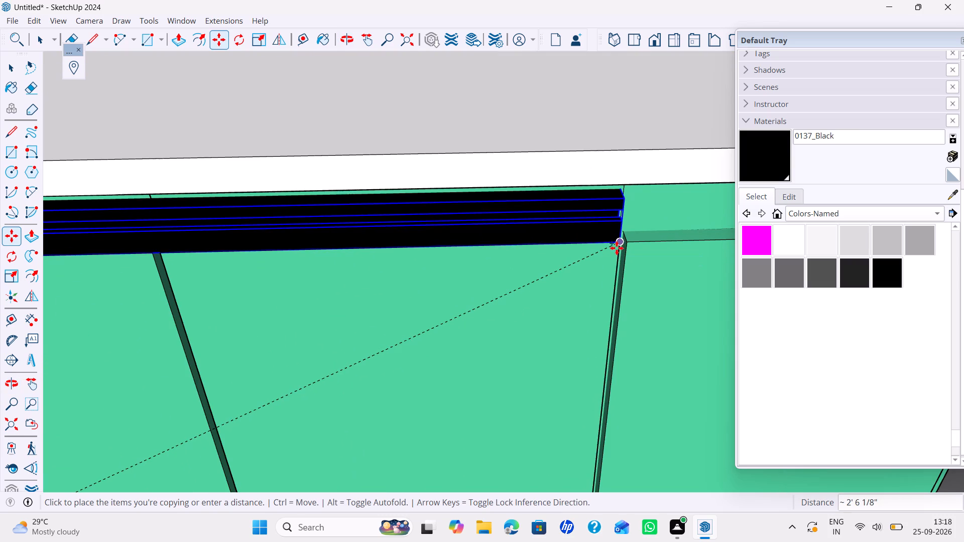
{"action": "left_click", "coordinate": [617, 248]}
{"action": "middle_click_drag", "start_coordinate": [512, 269], "coordinate": [560, 267]}
{"action": "key", "text": "space"}
Push/Pull the copied profile's near end back about 1' 2 3/4" to the second door's starting edge and leave its group.
{"action": "scroll", "coordinate": [485, 266], "scroll_direction": "down", "scroll_amount": 4}
{"action": "middle_click_drag", "start_coordinate": [494, 271], "coordinate": [528, 269]}
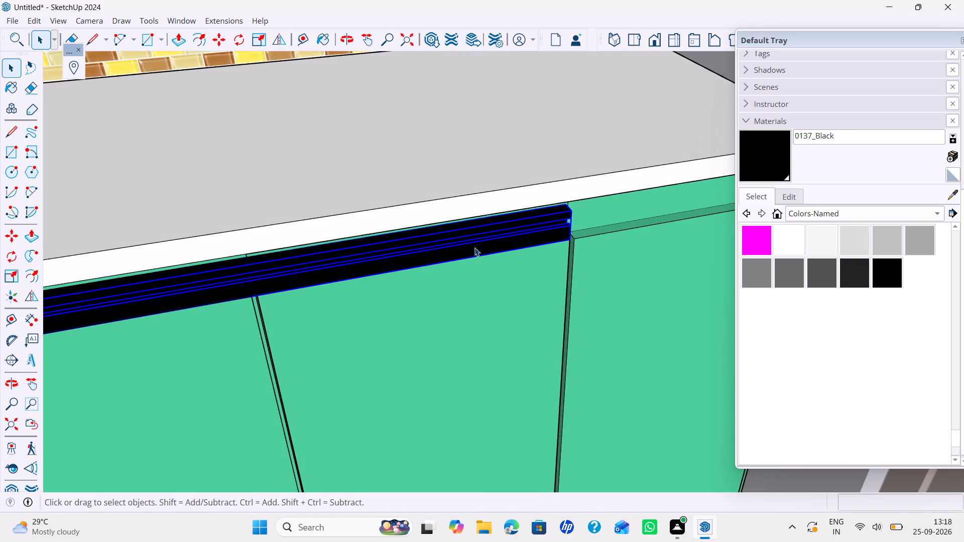
{"action": "scroll", "coordinate": [474, 247], "scroll_direction": "down", "scroll_amount": 3}
{"action": "middle_click_drag", "start_coordinate": [470, 267], "coordinate": [646, 267], "text": "shift"}
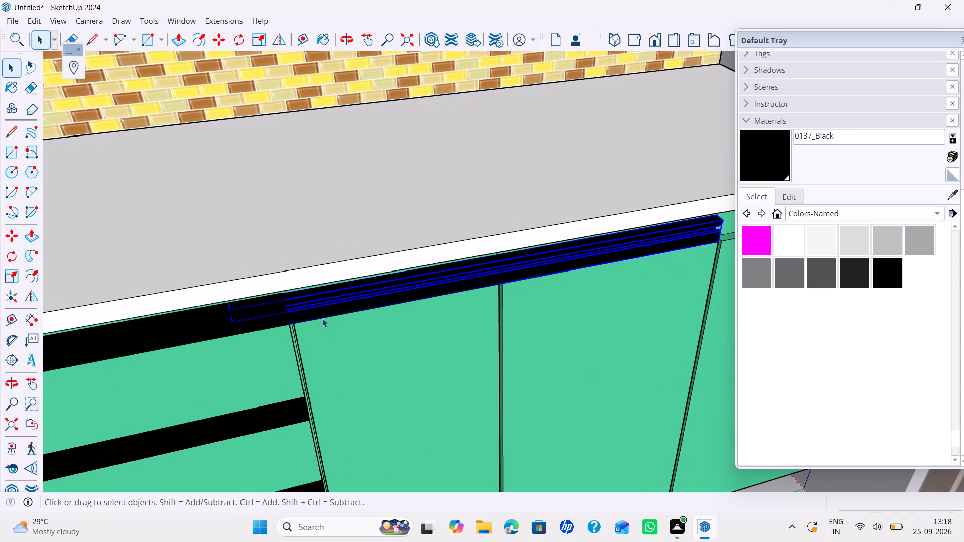
{"action": "double_click", "coordinate": [328, 311]}
{"action": "middle_click_drag", "start_coordinate": [321, 318], "coordinate": [471, 269]}
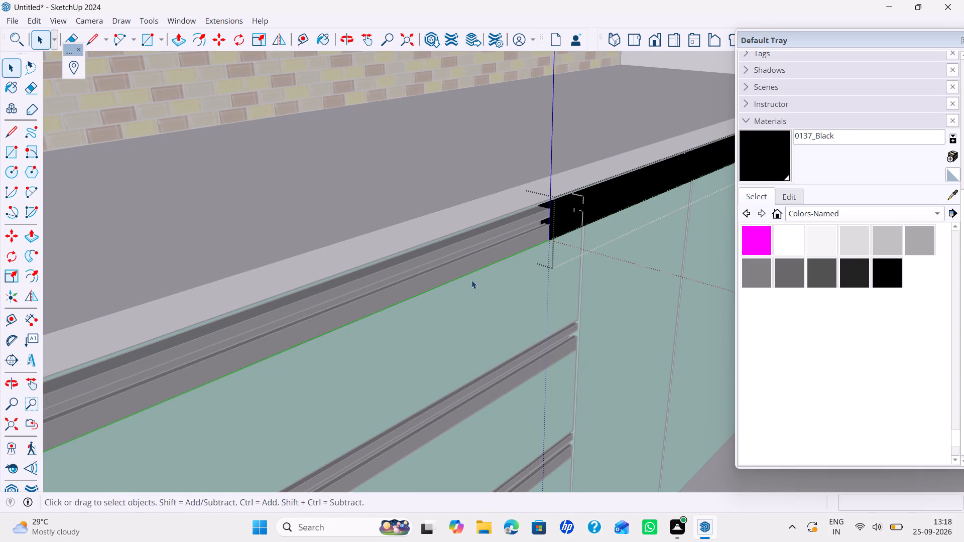
{"action": "key", "text": "p"}
{"action": "left_click", "coordinate": [540, 232]}
{"action": "middle_click_drag", "start_coordinate": [576, 229], "coordinate": [341, 269]}
{"action": "scroll", "coordinate": [520, 248], "scroll_direction": "up", "scroll_amount": 4}
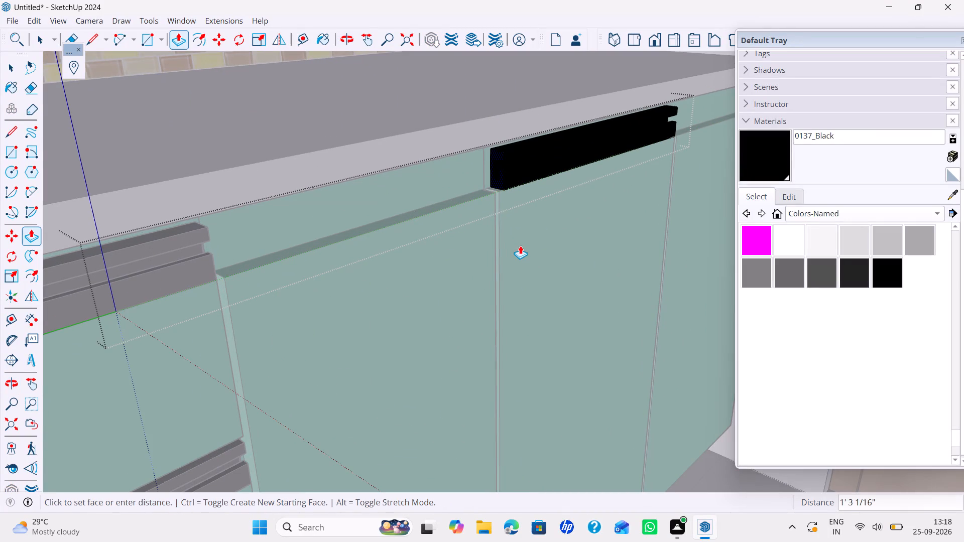
{"action": "left_click", "coordinate": [501, 208]}
{"action": "middle_click_drag", "start_coordinate": [540, 206], "coordinate": [502, 244], "text": "shift"}
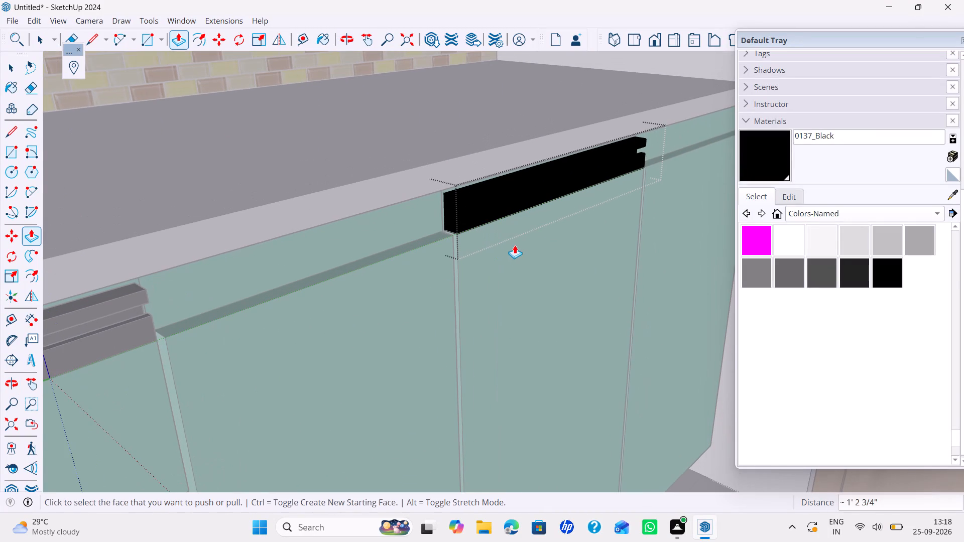
{"action": "key", "text": "space"}
{"action": "left_click", "coordinate": [517, 250]}
Copy the second door's shortened profile about 1' 2 3/4" along the run into the last door's top groove.
{"action": "left_click", "coordinate": [512, 205]}
{"action": "middle_click_drag", "start_coordinate": [512, 205], "coordinate": [420, 220]}
{"action": "key", "text": "m"}
{"action": "scroll", "coordinate": [493, 211], "scroll_direction": "up", "scroll_amount": 4}
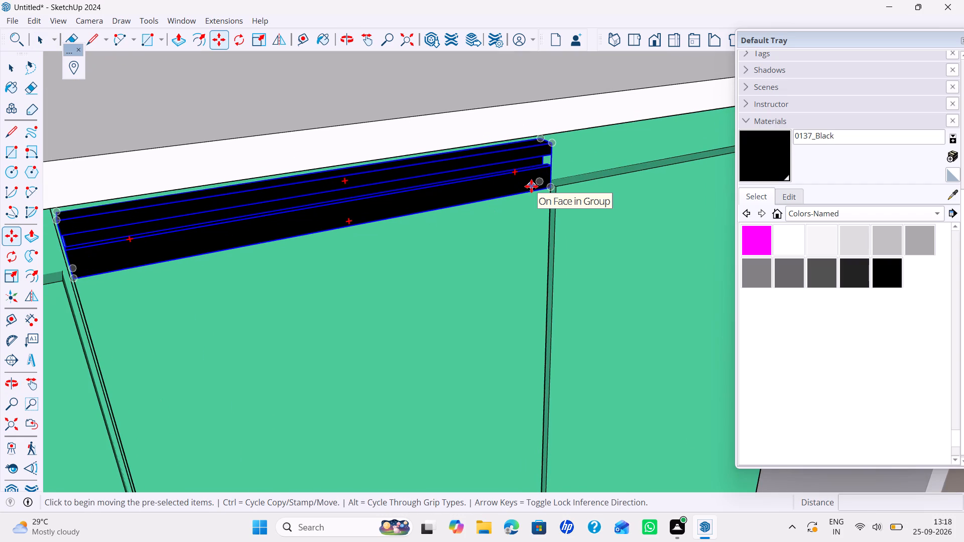
{"action": "left_click", "coordinate": [550, 188]}
{"action": "middle_click_drag", "start_coordinate": [611, 180], "coordinate": [241, 223], "text": "shift"}
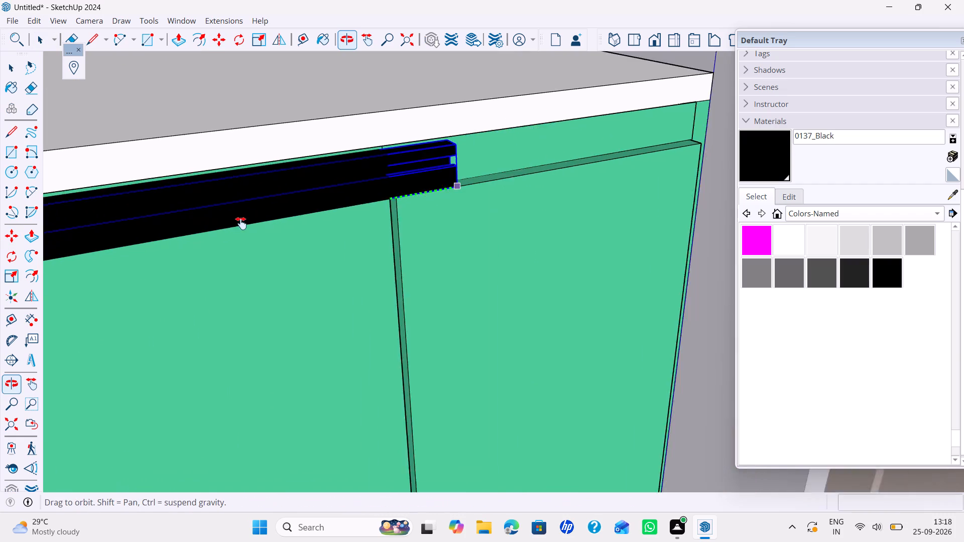
{"action": "middle_click_drag", "start_coordinate": [241, 223], "coordinate": [219, 225], "text": "shift"}
{"action": "scroll", "coordinate": [498, 170], "scroll_direction": "up", "scroll_amount": 6}
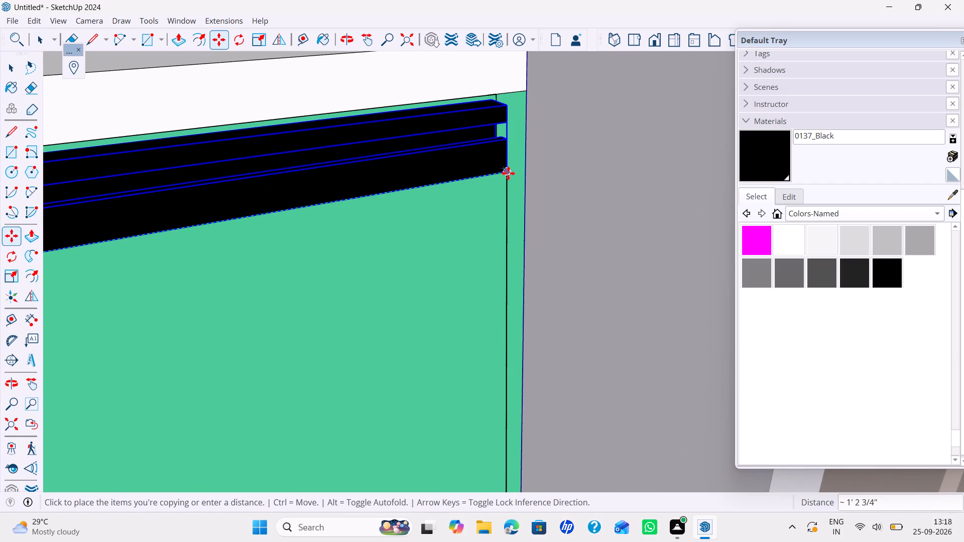
{"action": "left_click", "coordinate": [511, 171]}
Copy the last door's profile back about 2' 5 1/2" along the run into the first door's top groove.
{"action": "left_click", "coordinate": [505, 172]}
{"action": "scroll", "coordinate": [408, 191], "scroll_direction": "down", "scroll_amount": 5}
{"action": "middle_click_drag", "start_coordinate": [387, 197], "coordinate": [420, 198], "text": "shift"}
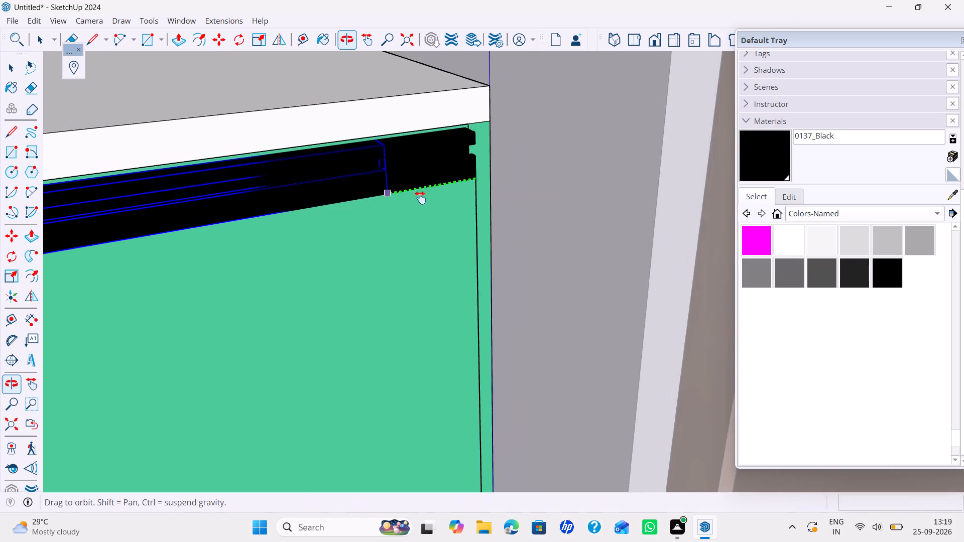
{"action": "middle_click_drag", "start_coordinate": [420, 198], "coordinate": [613, 180], "text": "shift"}
{"action": "middle_click_drag", "start_coordinate": [318, 286], "coordinate": [601, 231], "text": "shift"}
{"action": "middle_click_drag", "start_coordinate": [365, 232], "coordinate": [544, 225]}
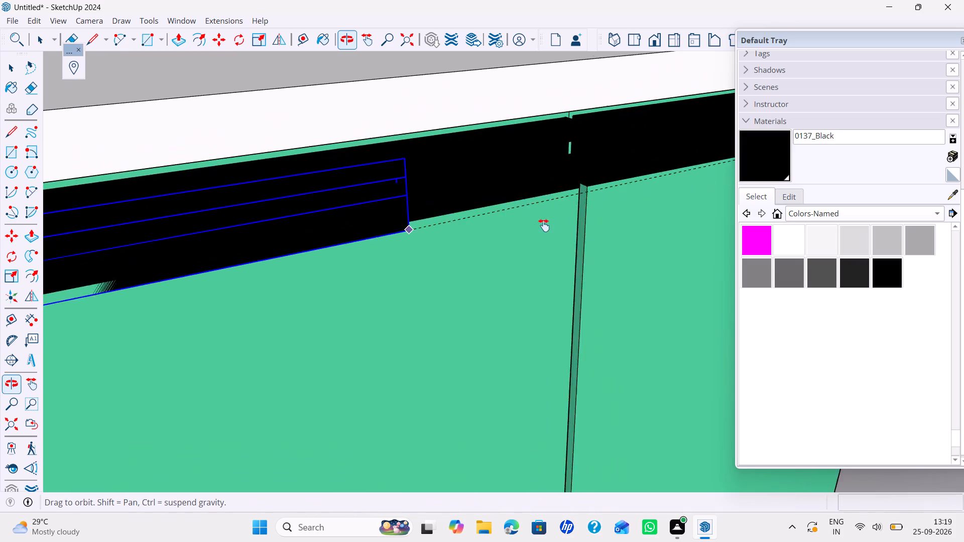
{"action": "middle_click_drag", "start_coordinate": [544, 225], "coordinate": [570, 221]}
{"action": "scroll", "coordinate": [435, 248], "scroll_direction": "down", "scroll_amount": 4}
{"action": "middle_click_drag", "start_coordinate": [434, 249], "coordinate": [628, 235], "text": "shift"}
{"action": "scroll", "coordinate": [384, 275], "scroll_direction": "up", "scroll_amount": 5}
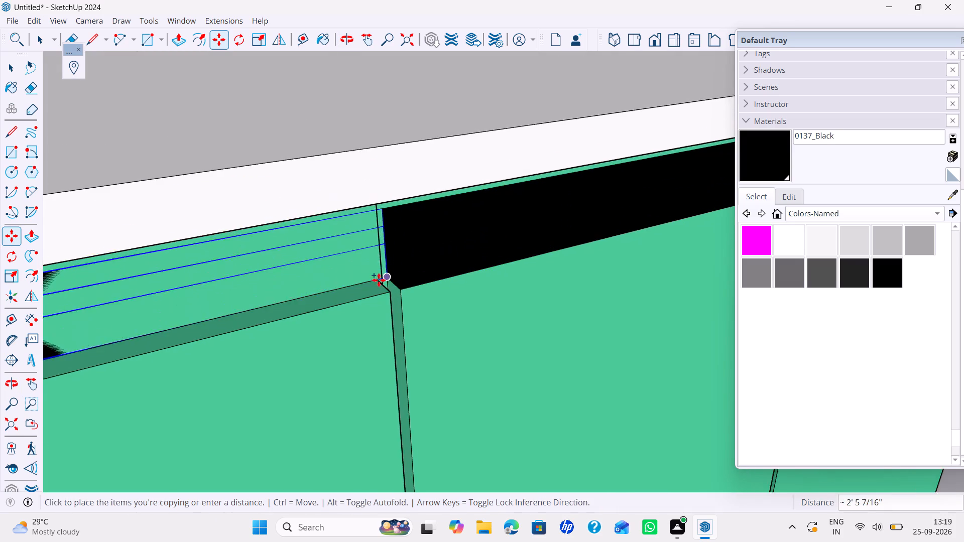
{"action": "left_click", "coordinate": [394, 299]}
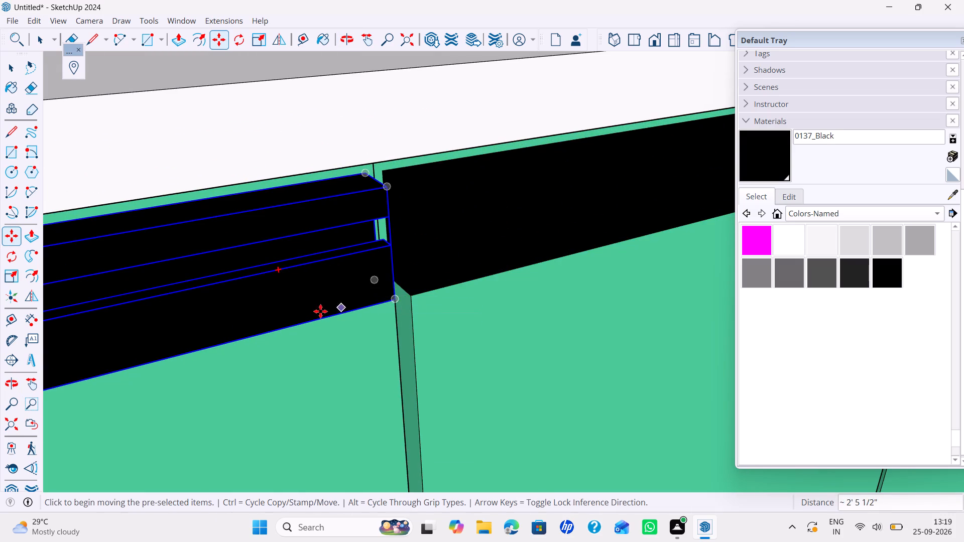
Push/Pull the near end of the first door's profile back about 2 15/16" to the door's starting edge and leave its group.
{"action": "scroll", "coordinate": [320, 311], "scroll_direction": "down", "scroll_amount": 10}
{"action": "middle_click_drag", "start_coordinate": [320, 311], "coordinate": [499, 259], "text": "shift"}
{"action": "middle_click_drag", "start_coordinate": [426, 285], "coordinate": [550, 253]}
{"action": "key", "text": "space"}
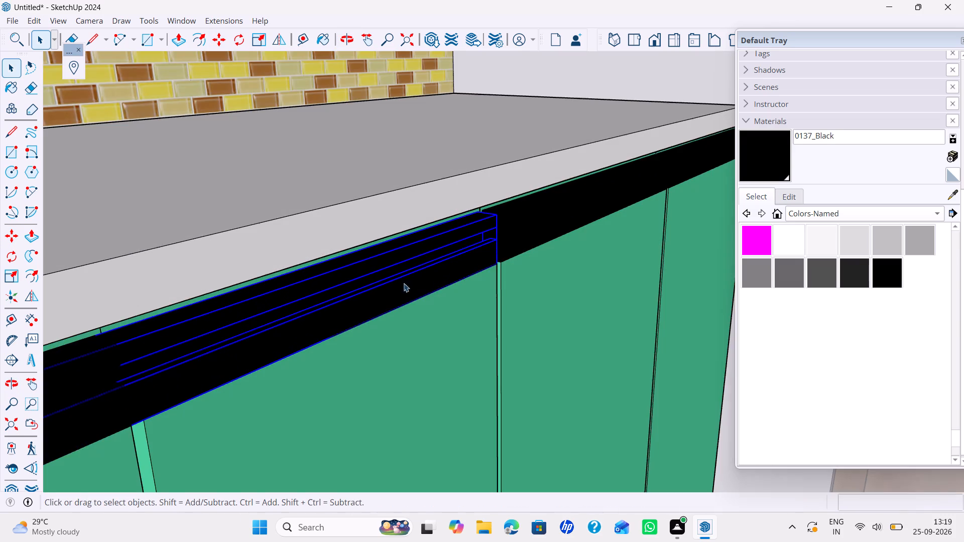
{"action": "double_click", "coordinate": [403, 283]}
{"action": "scroll", "coordinate": [364, 294], "scroll_direction": "down", "scroll_amount": 4}
{"action": "middle_click_drag", "start_coordinate": [364, 294], "coordinate": [456, 249], "text": "shift"}
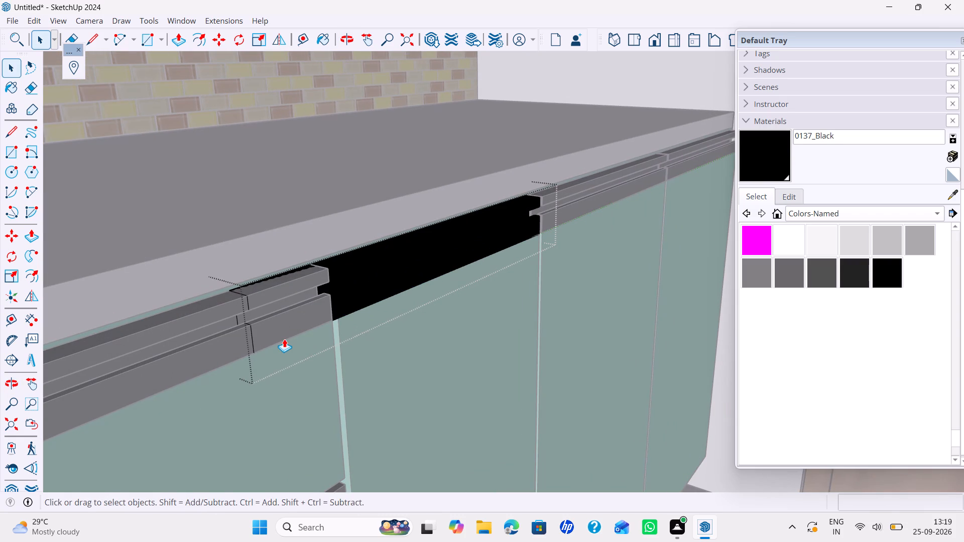
{"action": "key", "text": "p"}
{"action": "left_click", "coordinate": [240, 348]}
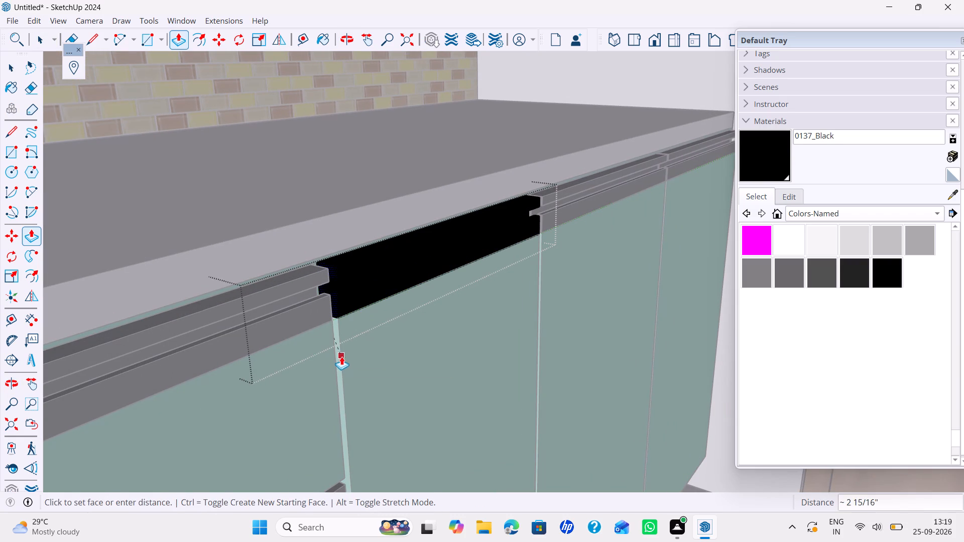
{"action": "left_click", "coordinate": [341, 357]}
{"action": "key", "text": "space"}
{"action": "scroll", "coordinate": [408, 327], "scroll_direction": "down", "scroll_amount": 3}
{"action": "middle_click_drag", "start_coordinate": [407, 331], "coordinate": [329, 449]}
{"action": "left_click", "coordinate": [393, 220]}
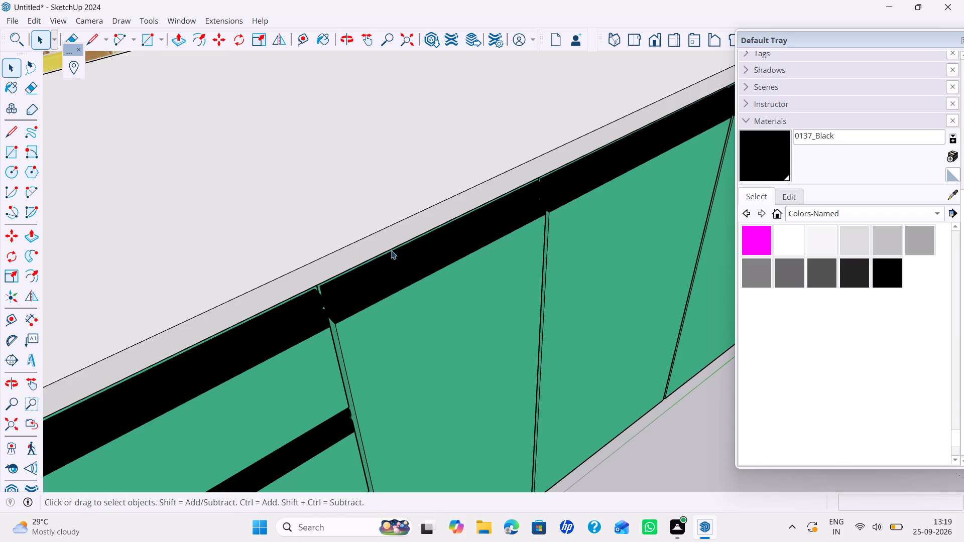
Copy the first door's shortened profile and paste it onto the countertop of the separate three-door base run.
{"action": "left_click", "coordinate": [400, 277]}
{"action": "key", "text": "ctrl+c"}
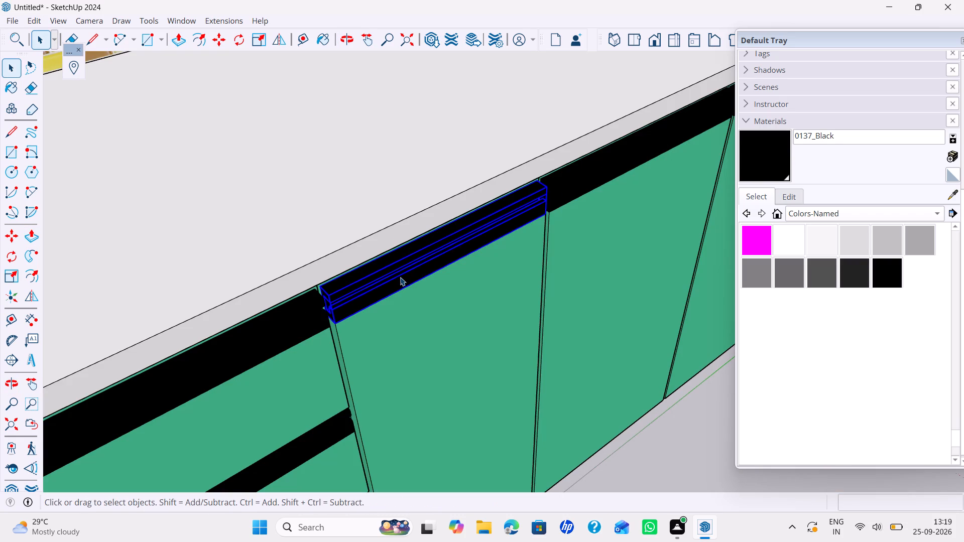
{"action": "scroll", "coordinate": [438, 277], "scroll_direction": "down", "scroll_amount": 18}
{"action": "middle_click_drag", "start_coordinate": [477, 306], "coordinate": [418, 302]}
{"action": "middle_click_drag", "start_coordinate": [420, 311], "coordinate": [559, 350]}
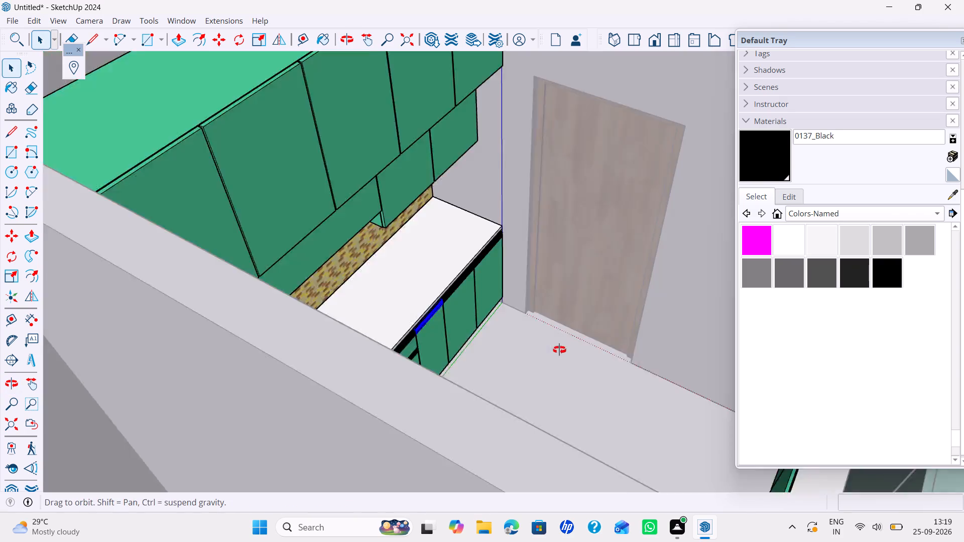
{"action": "middle_click_drag", "start_coordinate": [559, 350], "coordinate": [559, 344]}
{"action": "middle_click_drag", "start_coordinate": [477, 242], "coordinate": [217, 268], "text": "shift"}
{"action": "middle_click_drag", "start_coordinate": [280, 258], "coordinate": [341, 265]}
{"action": "middle_click_drag", "start_coordinate": [303, 226], "coordinate": [117, 207]}
{"action": "middle_click_drag", "start_coordinate": [135, 222], "coordinate": [392, 274]}
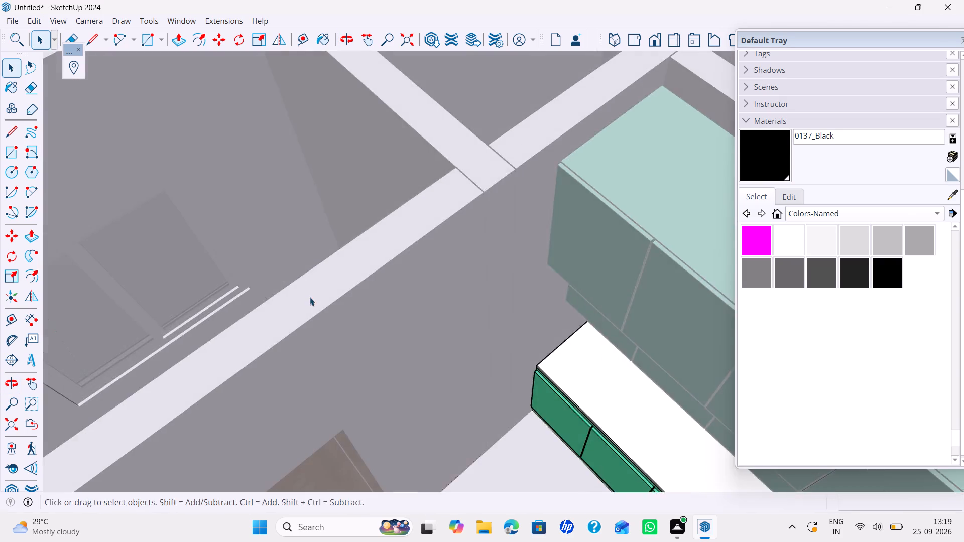
{"action": "scroll", "coordinate": [302, 301], "scroll_direction": "down", "scroll_amount": 4}
{"action": "middle_click_drag", "start_coordinate": [298, 303], "coordinate": [173, 240], "text": "shift"}
{"action": "middle_click_drag", "start_coordinate": [258, 325], "coordinate": [371, 272]}
{"action": "middle_click_drag", "start_coordinate": [640, 372], "coordinate": [484, 350]}
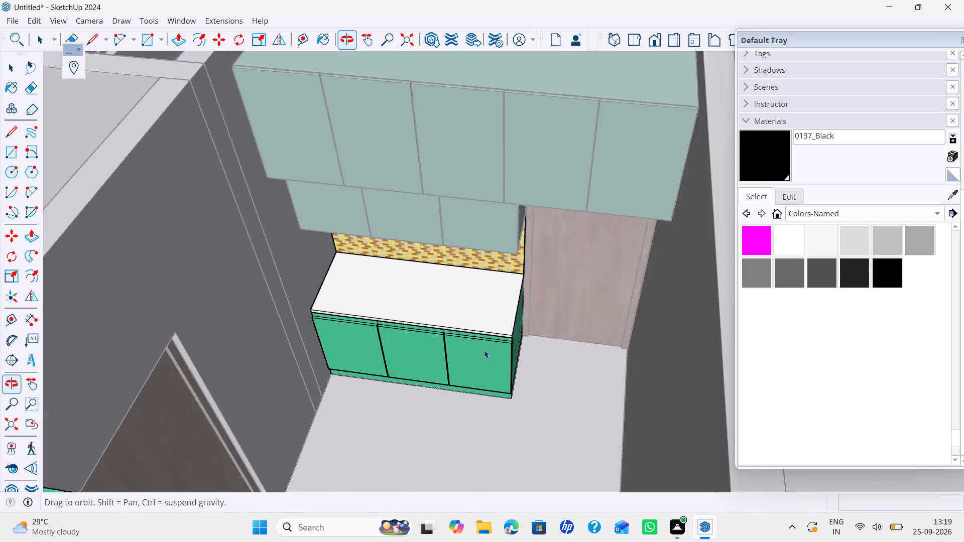
{"action": "middle_click_drag", "start_coordinate": [486, 350], "coordinate": [583, 331]}
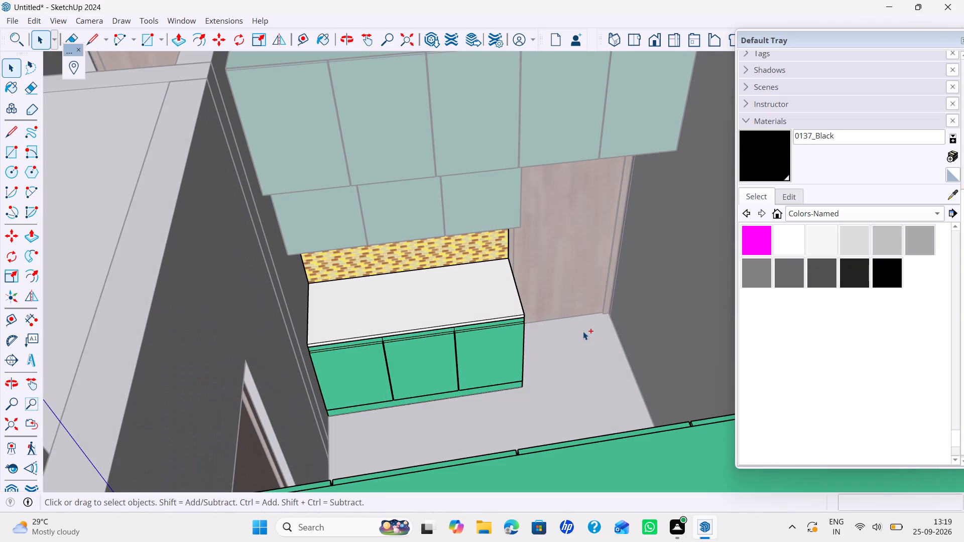
{"action": "key", "text": "ctrl+v"}
{"action": "scroll", "coordinate": [426, 343], "scroll_direction": "up", "scroll_amount": 5}
{"action": "scroll", "coordinate": [336, 343], "scroll_direction": "up", "scroll_amount": 10}
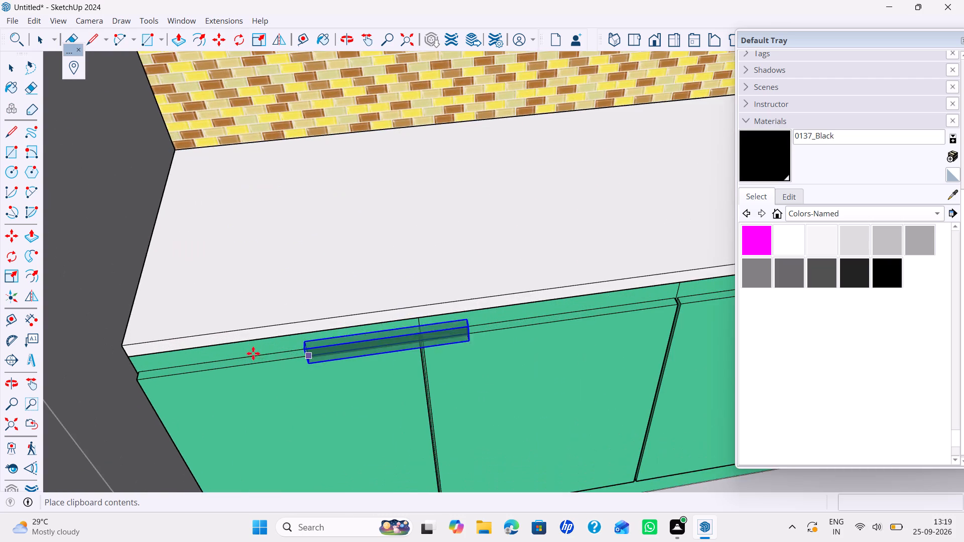
{"action": "scroll", "coordinate": [232, 355], "scroll_direction": "up", "scroll_amount": 5}
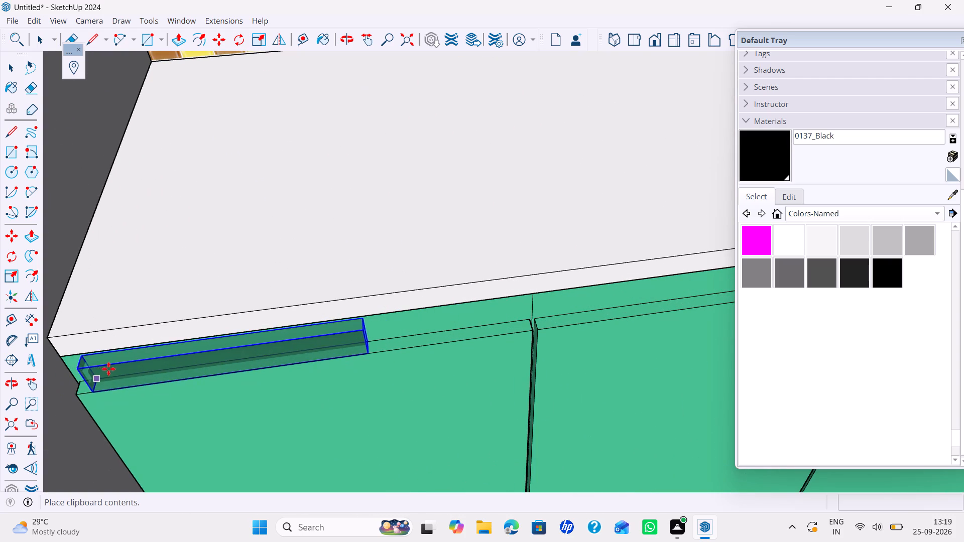
{"action": "left_click", "coordinate": [158, 296]}
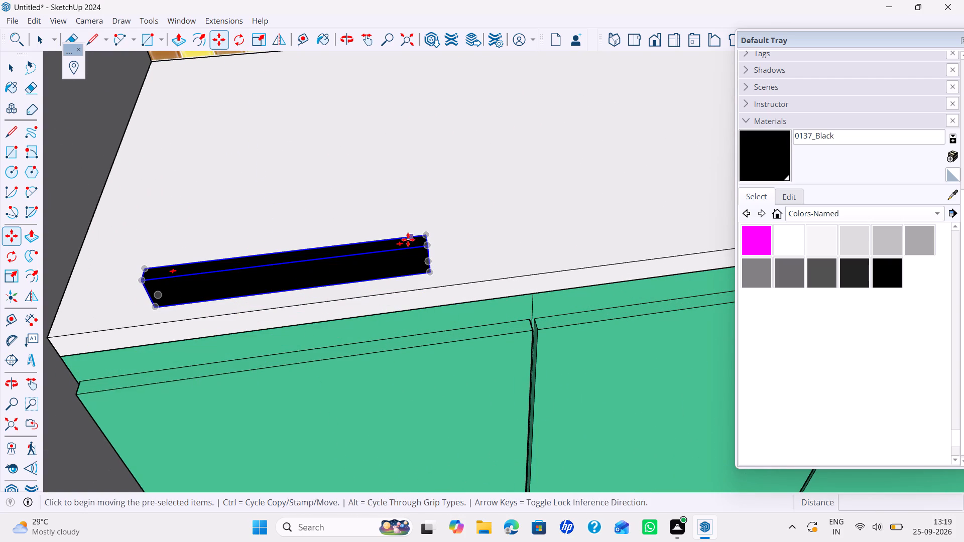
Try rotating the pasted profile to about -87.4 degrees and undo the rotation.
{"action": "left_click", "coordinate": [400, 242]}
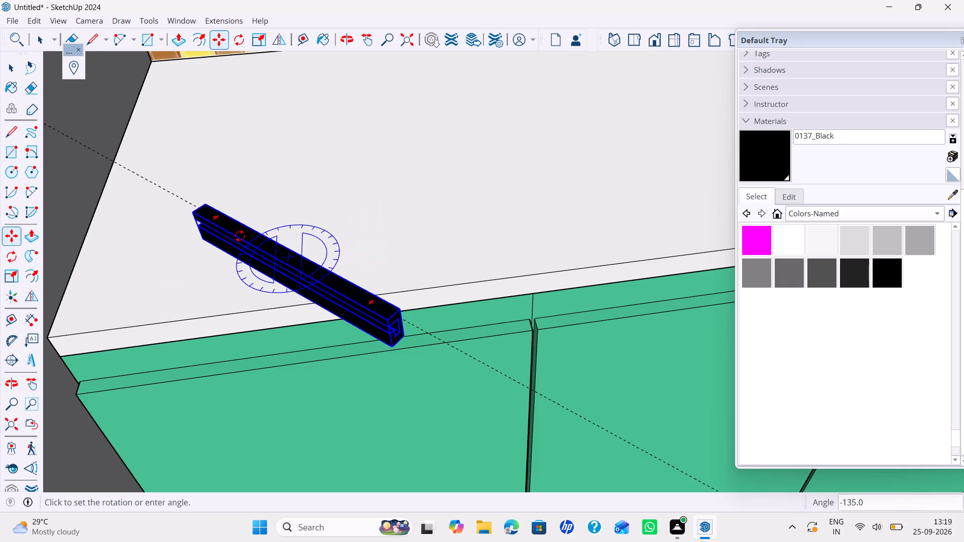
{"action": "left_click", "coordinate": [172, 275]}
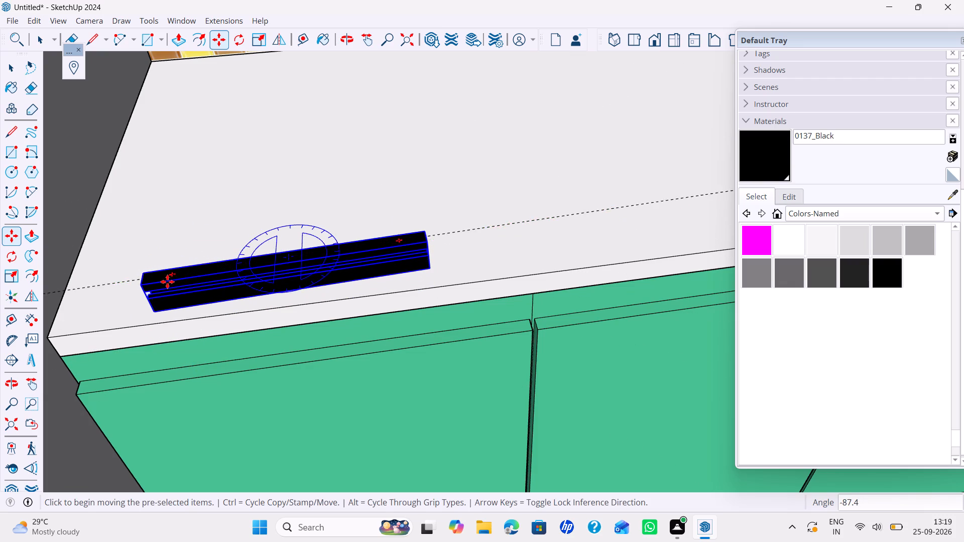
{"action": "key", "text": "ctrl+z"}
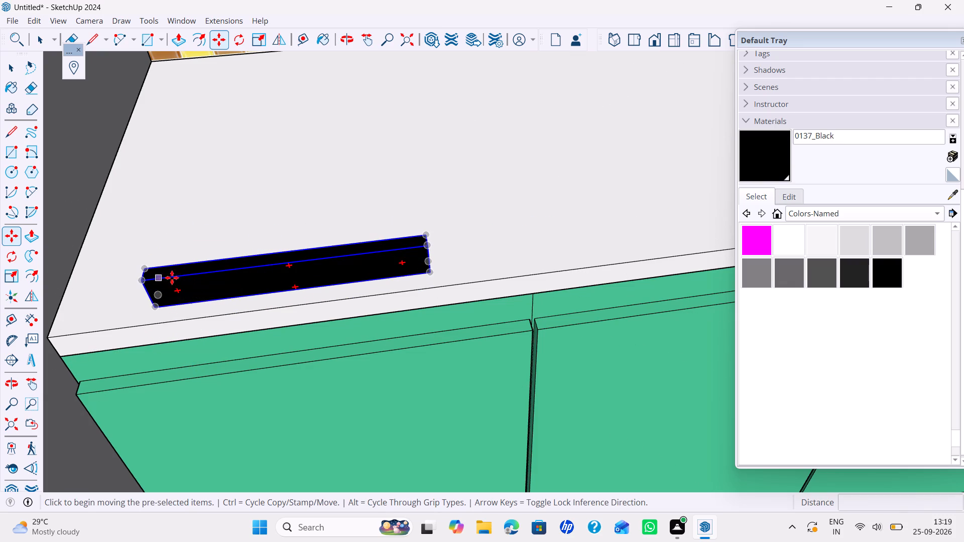
Rotate the pasted profile to an angle of 90.0 degrees, turning its grooved side towards the door fronts.
{"action": "left_click", "coordinate": [169, 272]}
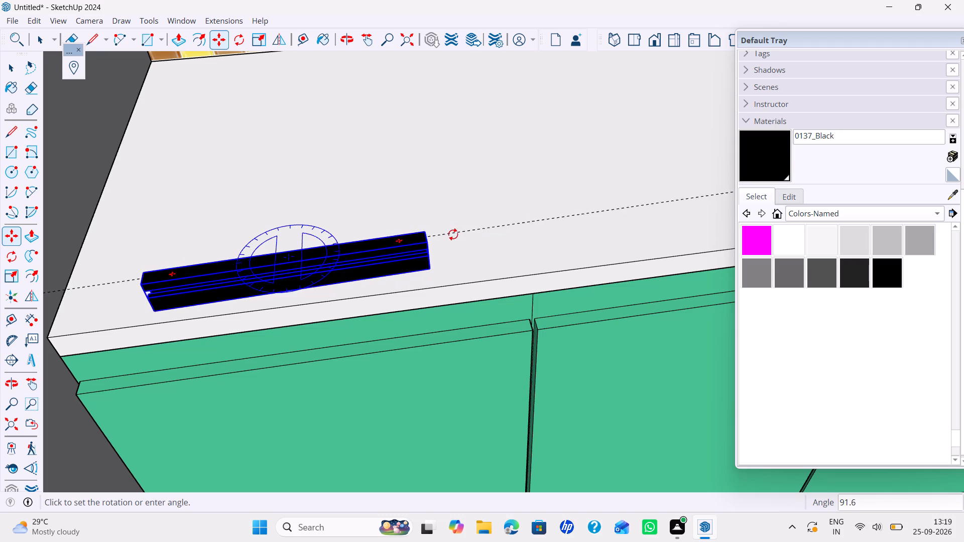
{"action": "left_click", "coordinate": [450, 240]}
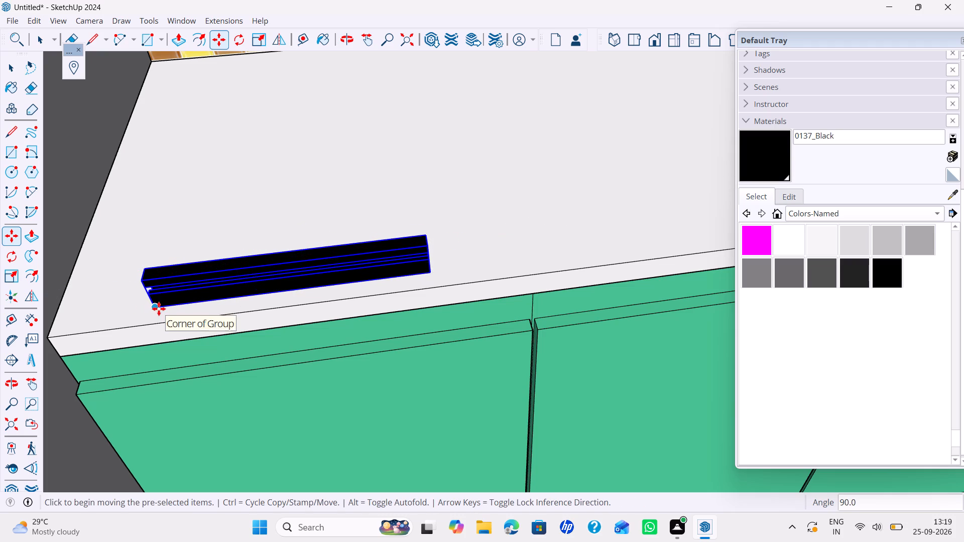
Move the rotated profile by its lower end corner about 5 1/16" into the first door's top groove.
{"action": "left_click", "coordinate": [159, 309]}
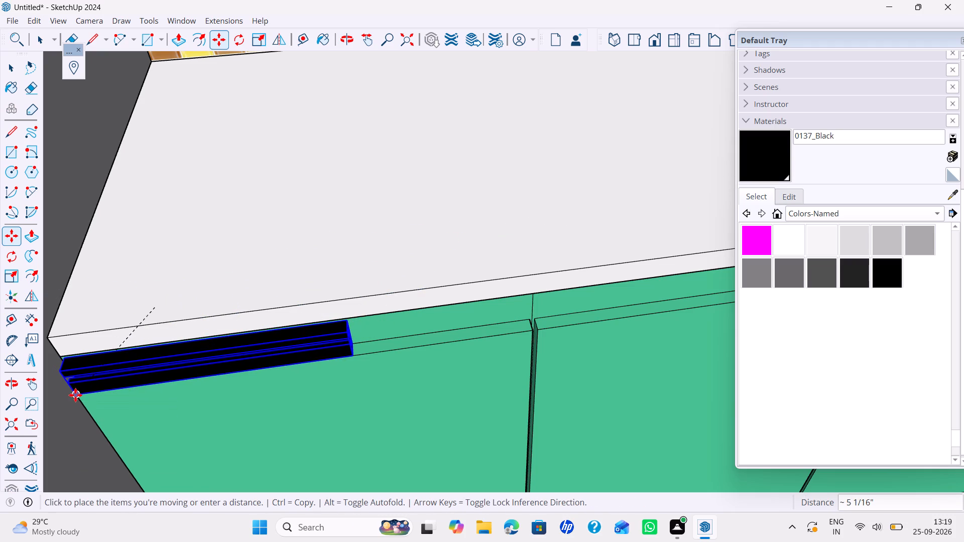
{"action": "left_click", "coordinate": [75, 395]}
{"action": "key", "text": "space"}
Push/Pull the free end of the profile out about 7 7/8" to the first door's far edge and leave its group.
{"action": "middle_click_drag", "start_coordinate": [352, 364], "coordinate": [258, 363]}
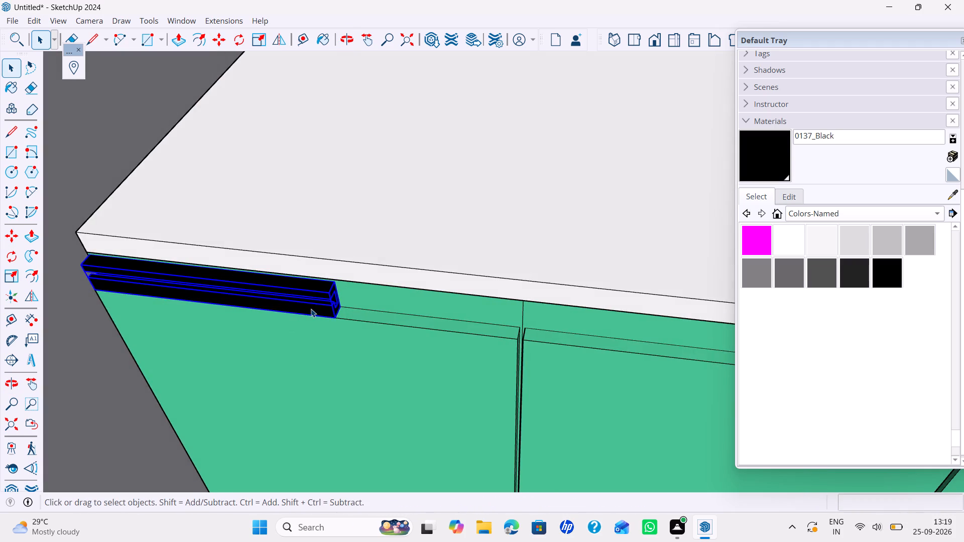
{"action": "double_click", "coordinate": [311, 309]}
{"action": "key", "text": "p"}
{"action": "scroll", "coordinate": [348, 306], "scroll_direction": "up", "scroll_amount": 3}
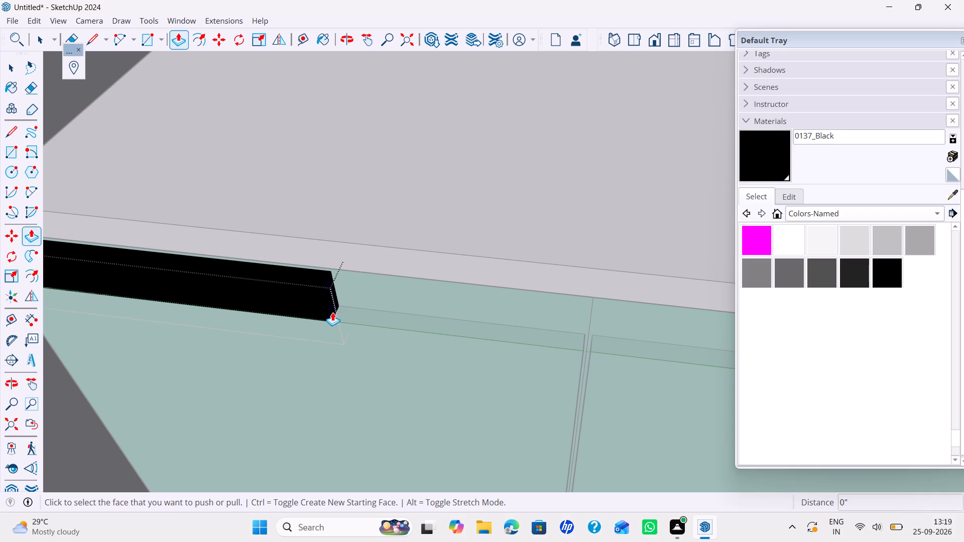
{"action": "left_click", "coordinate": [332, 312]}
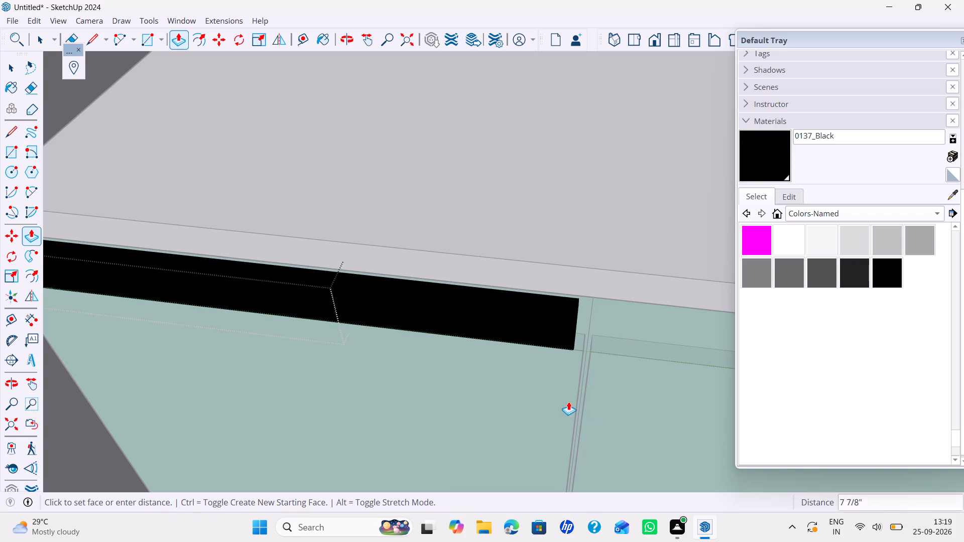
{"action": "left_click", "coordinate": [576, 405]}
{"action": "scroll", "coordinate": [583, 398], "scroll_direction": "down", "scroll_amount": 5}
{"action": "middle_click_drag", "start_coordinate": [572, 392], "coordinate": [486, 356], "text": "shift"}
{"action": "key", "text": "space"}
{"action": "left_click", "coordinate": [453, 396]}
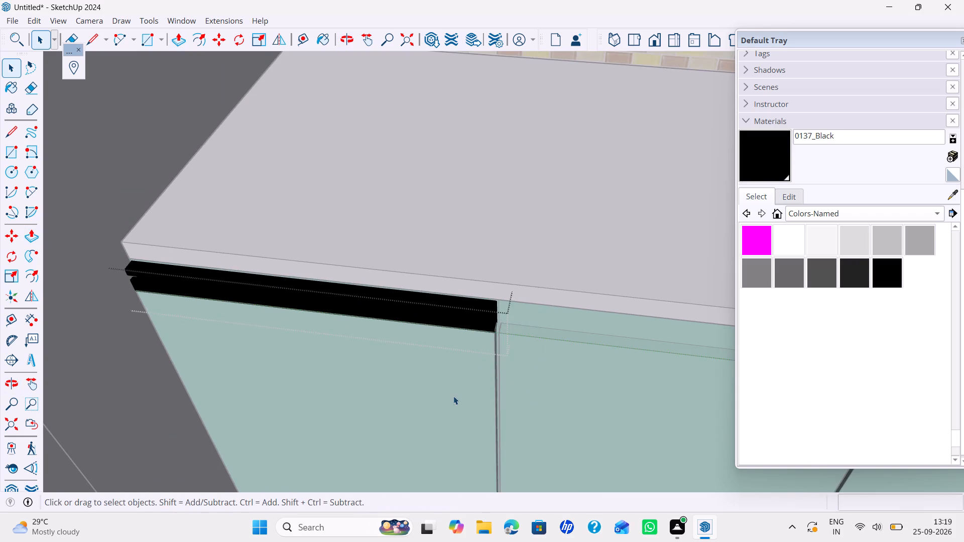
Copy the first door's lengthened profile 1' 8" along the run into the middle door's top groove.
{"action": "left_click", "coordinate": [473, 317]}
{"action": "key", "text": "m"}
{"action": "scroll", "coordinate": [508, 309], "scroll_direction": "up", "scroll_amount": 4}
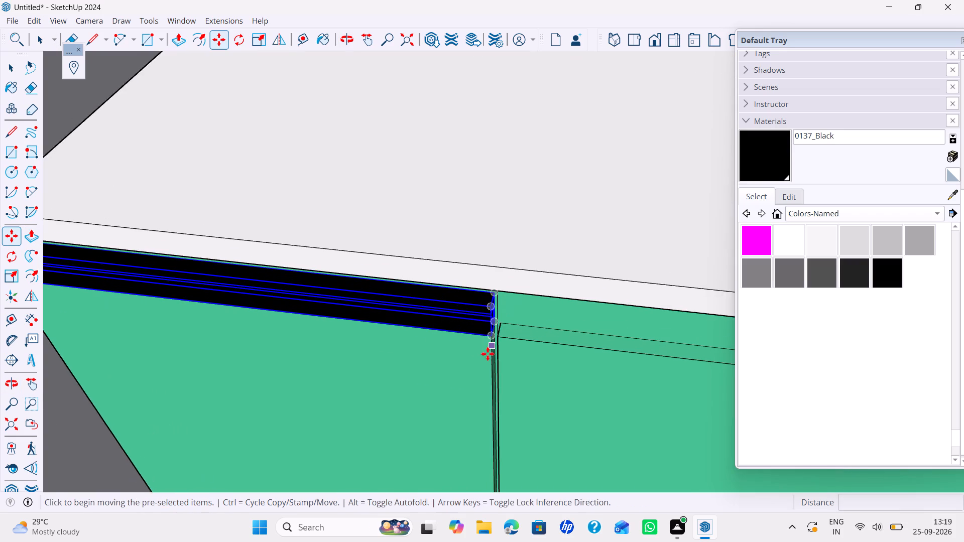
{"action": "scroll", "coordinate": [486, 349], "scroll_direction": "up", "scroll_amount": 3}
{"action": "left_click", "coordinate": [491, 331]}
{"action": "scroll", "coordinate": [584, 359], "scroll_direction": "down", "scroll_amount": 6}
{"action": "middle_click_drag", "start_coordinate": [587, 361], "coordinate": [373, 281], "text": "shift"}
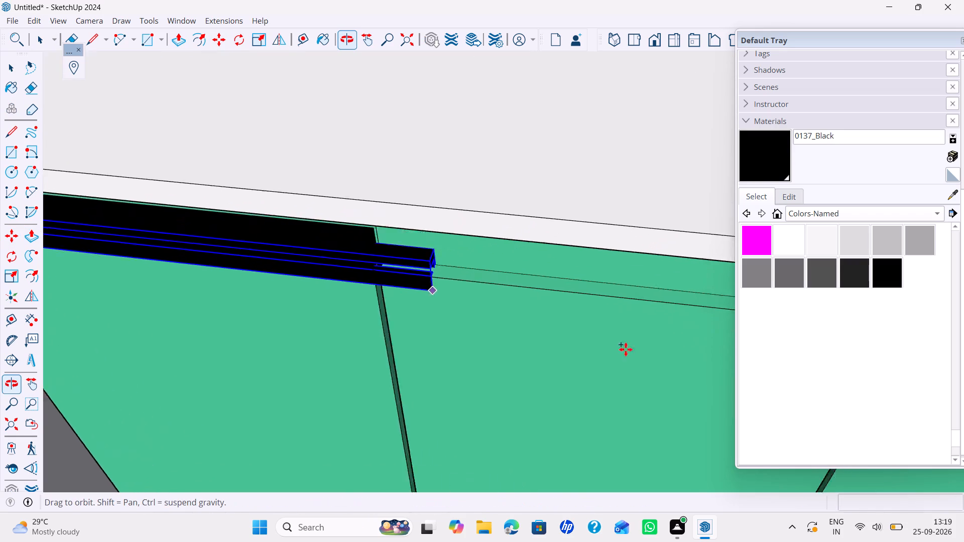
{"action": "middle_click_drag", "start_coordinate": [663, 357], "coordinate": [485, 326]}
{"action": "scroll", "coordinate": [593, 304], "scroll_direction": "up", "scroll_amount": 4}
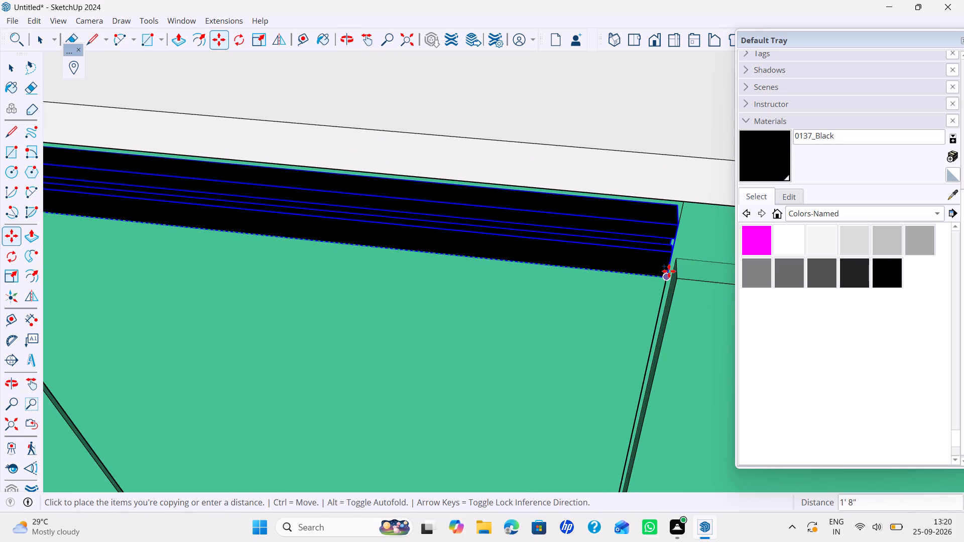
{"action": "left_click", "coordinate": [665, 280]}
Copy the middle door's profile 1' 8" along the run into the third door's top groove.
{"action": "left_click", "coordinate": [666, 278]}
{"action": "scroll", "coordinate": [669, 319], "scroll_direction": "down", "scroll_amount": 4}
{"action": "middle_click_drag", "start_coordinate": [668, 328], "coordinate": [607, 323], "text": "shift"}
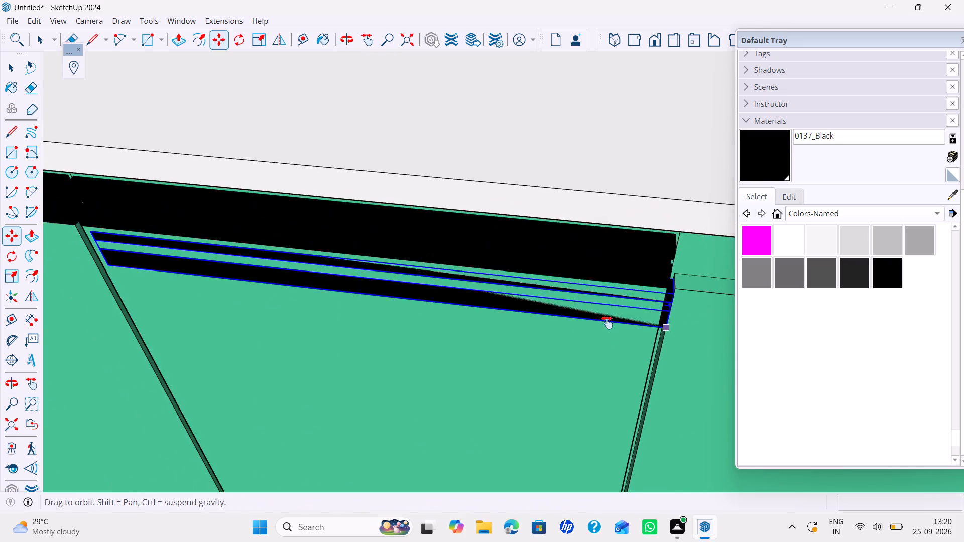
{"action": "middle_click_drag", "start_coordinate": [607, 323], "coordinate": [256, 276], "text": "shift"}
{"action": "middle_click_drag", "start_coordinate": [489, 303], "coordinate": [286, 294]}
{"action": "scroll", "coordinate": [662, 310], "scroll_direction": "down", "scroll_amount": 3}
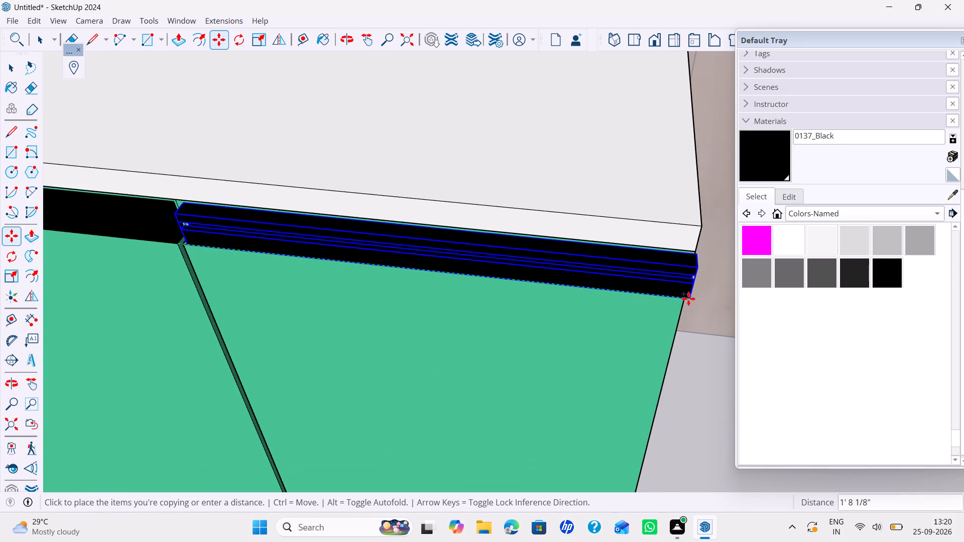
{"action": "scroll", "coordinate": [666, 291], "scroll_direction": "up", "scroll_amount": 1}
{"action": "left_click", "coordinate": [687, 299]}
{"action": "key", "text": "space"}
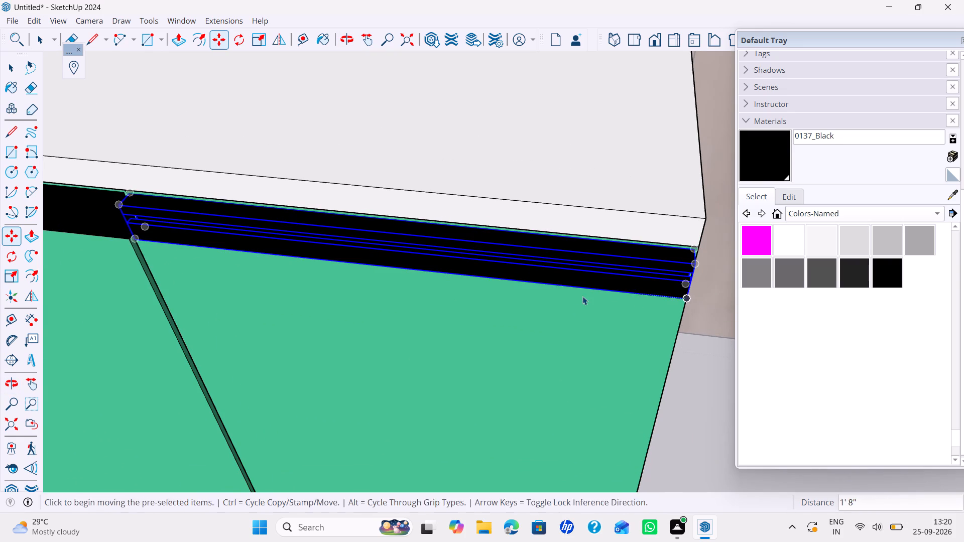
Push/Pull the front edge of the three-door run's countertop outward to line up with the door fronts.
{"action": "scroll", "coordinate": [577, 297], "scroll_direction": "down", "scroll_amount": 15}
{"action": "scroll", "coordinate": [558, 287], "scroll_direction": "up", "scroll_amount": 2}
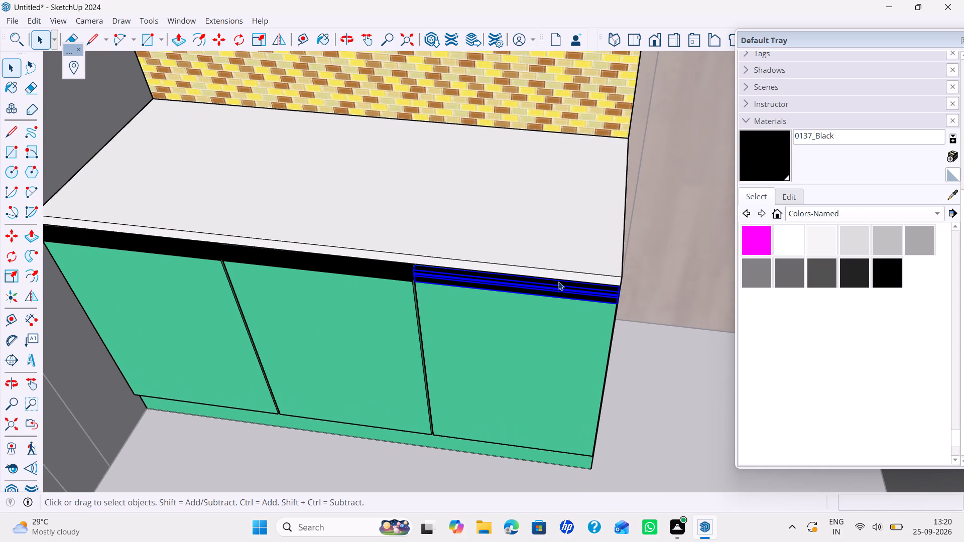
{"action": "key", "text": "p"}
{"action": "key", "text": "space"}
{"action": "double_click", "coordinate": [572, 263]}
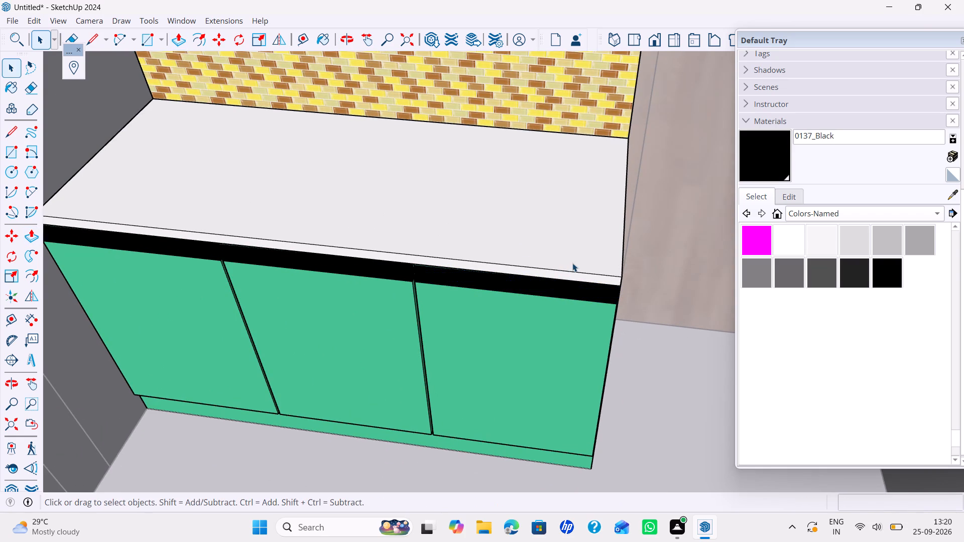
{"action": "key", "text": "p"}
{"action": "left_click", "coordinate": [574, 274]}
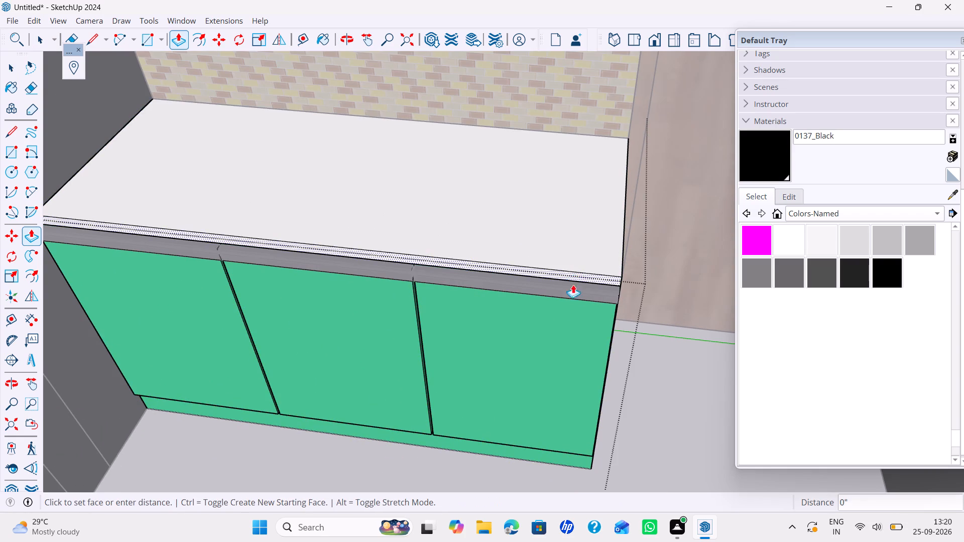
{"action": "middle_click_drag", "start_coordinate": [596, 323], "coordinate": [562, 303]}
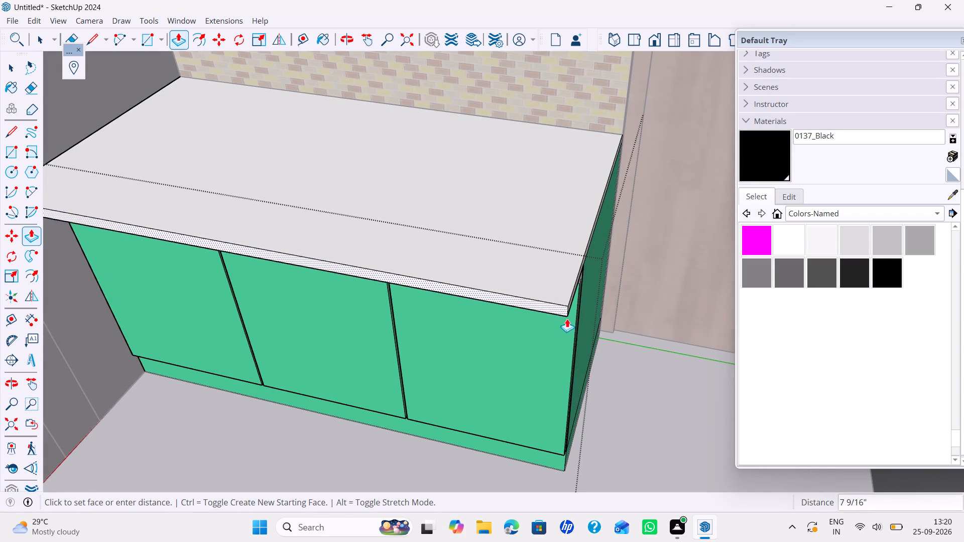
{"action": "left_click", "coordinate": [576, 325]}
{"action": "key", "text": "space"}
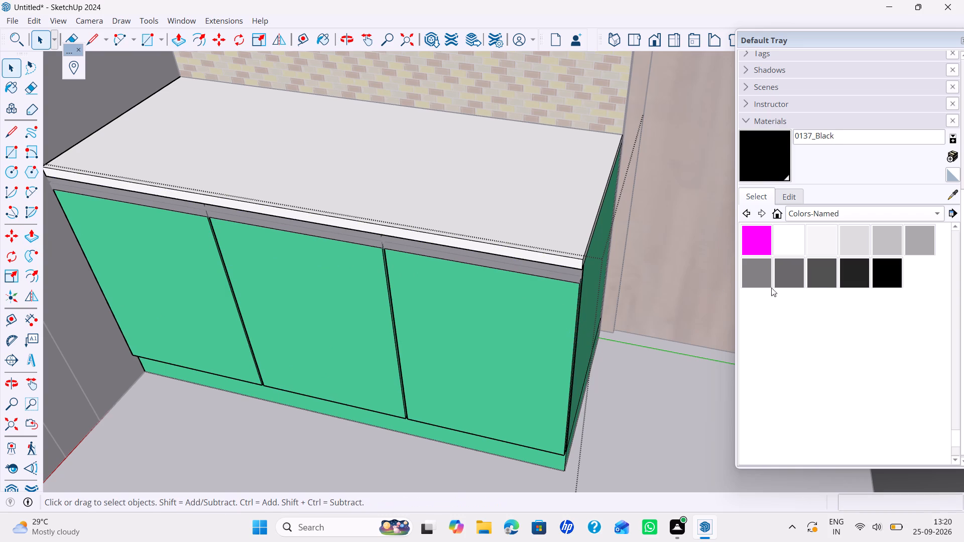
Paint the top, front and side faces of the three-door run's countertop with 0134_DimGray.
{"action": "left_click", "coordinate": [785, 267]}
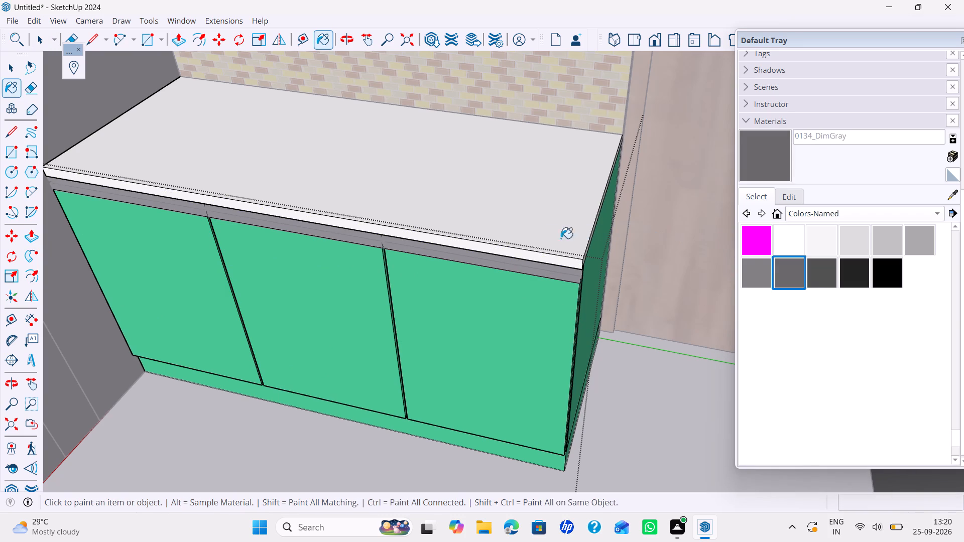
{"action": "left_click", "coordinate": [545, 239]}
{"action": "left_click", "coordinate": [538, 259]}
{"action": "middle_click_drag", "start_coordinate": [613, 247], "coordinate": [520, 234]}
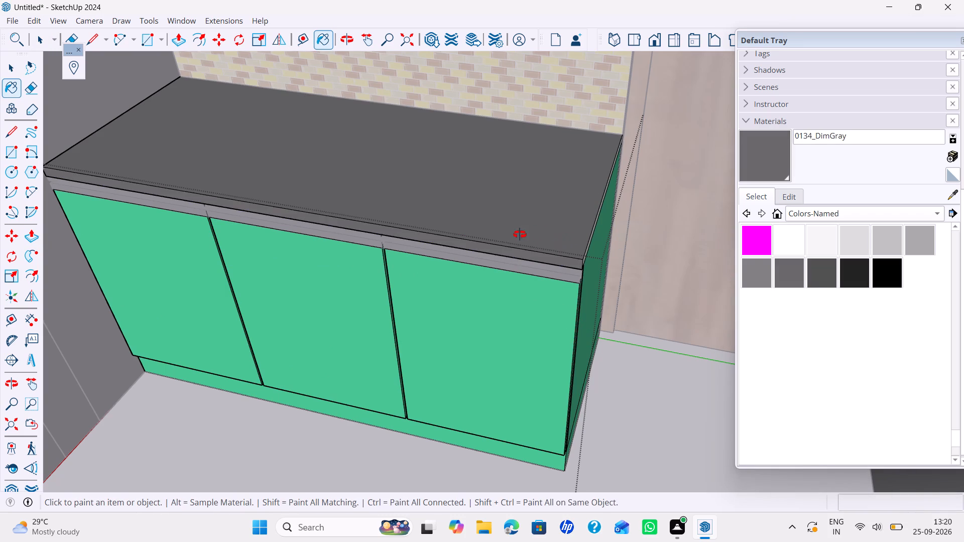
{"action": "middle_click_drag", "start_coordinate": [520, 234], "coordinate": [513, 234]}
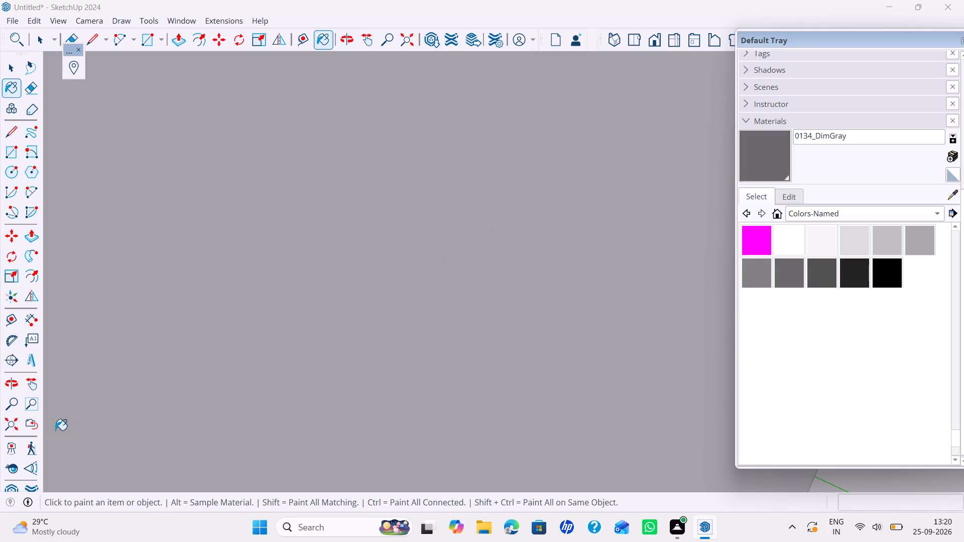
{"action": "left_click", "coordinate": [24, 421]}
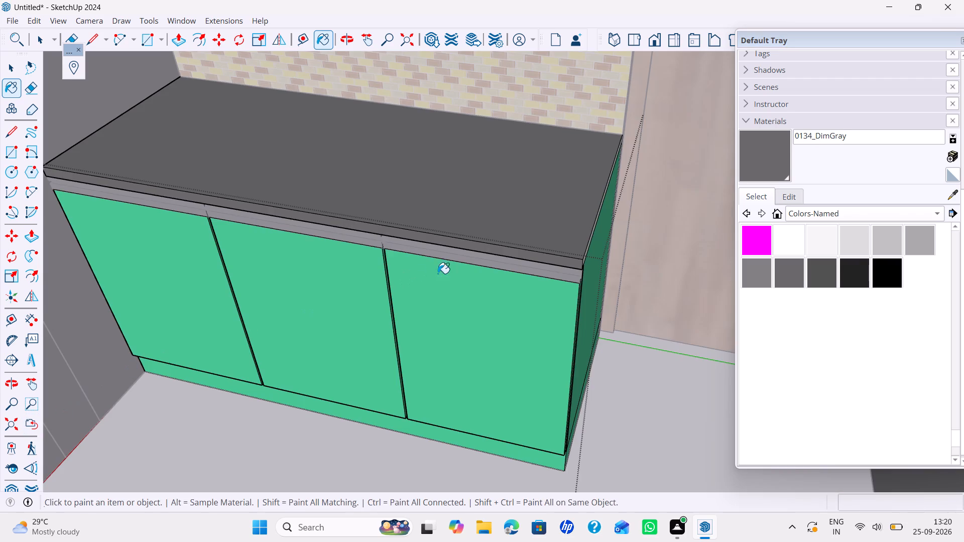
{"action": "middle_click_drag", "start_coordinate": [439, 274], "coordinate": [401, 282]}
{"action": "scroll", "coordinate": [578, 242], "scroll_direction": "up", "scroll_amount": 2}
{"action": "left_click", "coordinate": [547, 254]}
{"action": "scroll", "coordinate": [558, 252], "scroll_direction": "down", "scroll_amount": 1}
{"action": "scroll", "coordinate": [558, 252], "scroll_direction": "up", "scroll_amount": 5}
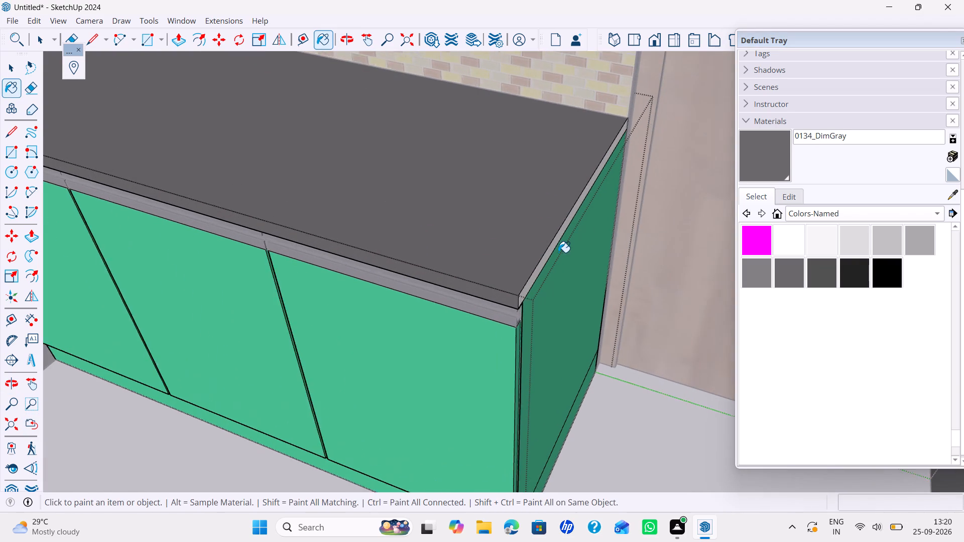
{"action": "middle_click_drag", "start_coordinate": [556, 253], "coordinate": [546, 246]}
{"action": "left_click", "coordinate": [501, 264]}
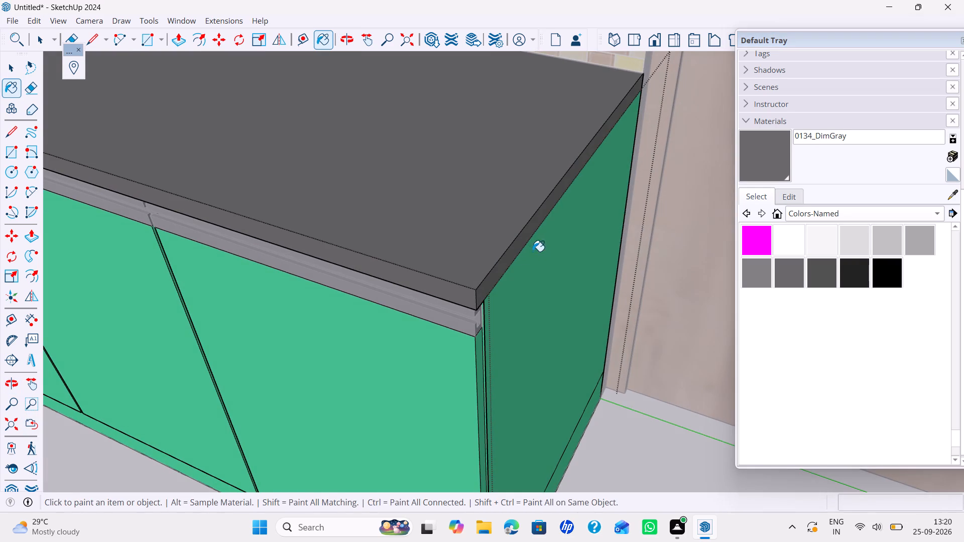
Darken the 0134_DimGray material to black and leave the three-door run's countertop group.
{"action": "key", "text": "space"}
{"action": "left_click", "coordinate": [781, 199]}
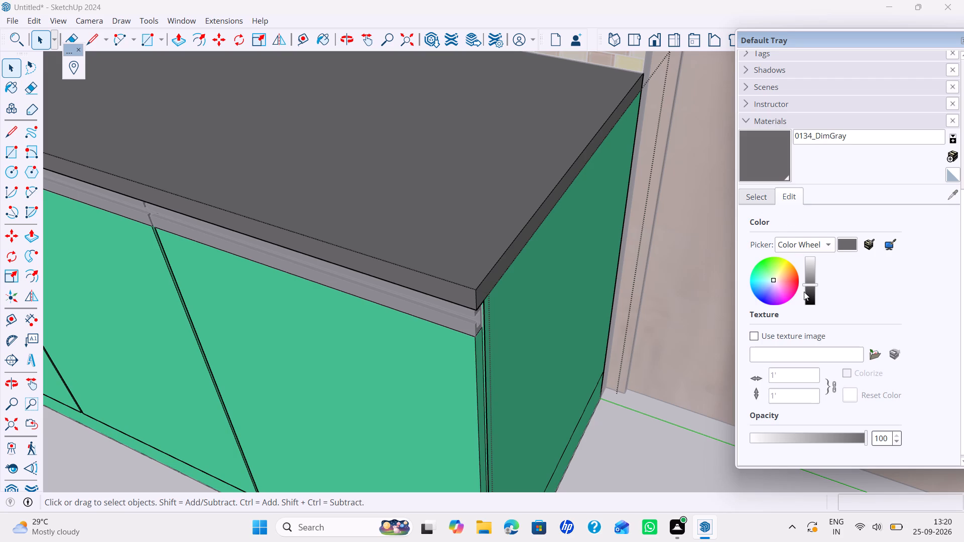
{"action": "left_click", "coordinate": [811, 300]}
{"action": "scroll", "coordinate": [437, 258], "scroll_direction": "down", "scroll_amount": 1}
{"action": "middle_click_drag", "start_coordinate": [419, 257], "coordinate": [452, 294]}
{"action": "key", "text": "space"}
{"action": "scroll", "coordinate": [454, 254], "scroll_direction": "down", "scroll_amount": 3}
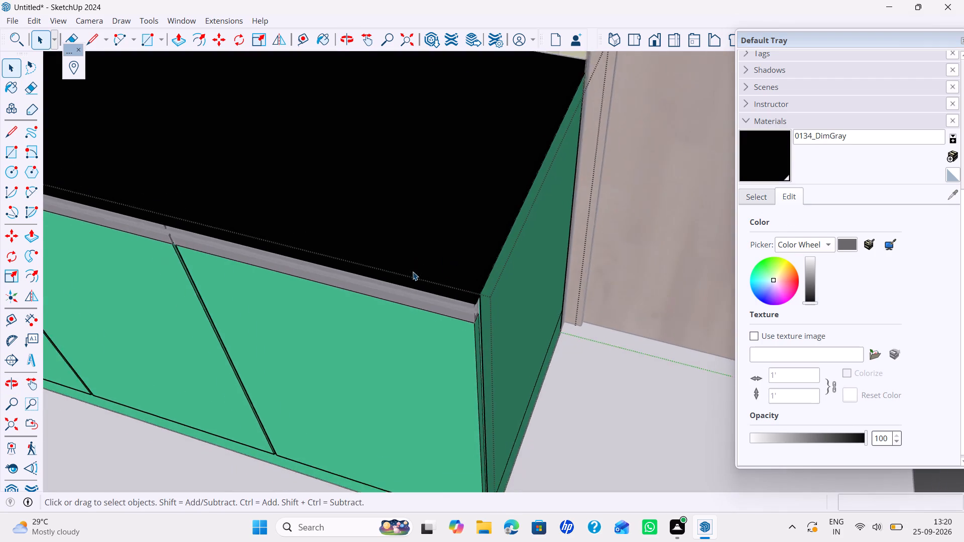
{"action": "scroll", "coordinate": [413, 272], "scroll_direction": "down", "scroll_amount": 5}
{"action": "middle_click_drag", "start_coordinate": [395, 266], "coordinate": [579, 305]}
{"action": "left_click", "coordinate": [588, 231]}
{"action": "scroll", "coordinate": [612, 199], "scroll_direction": "down", "scroll_amount": 6}
{"action": "double_click", "coordinate": [627, 173]}
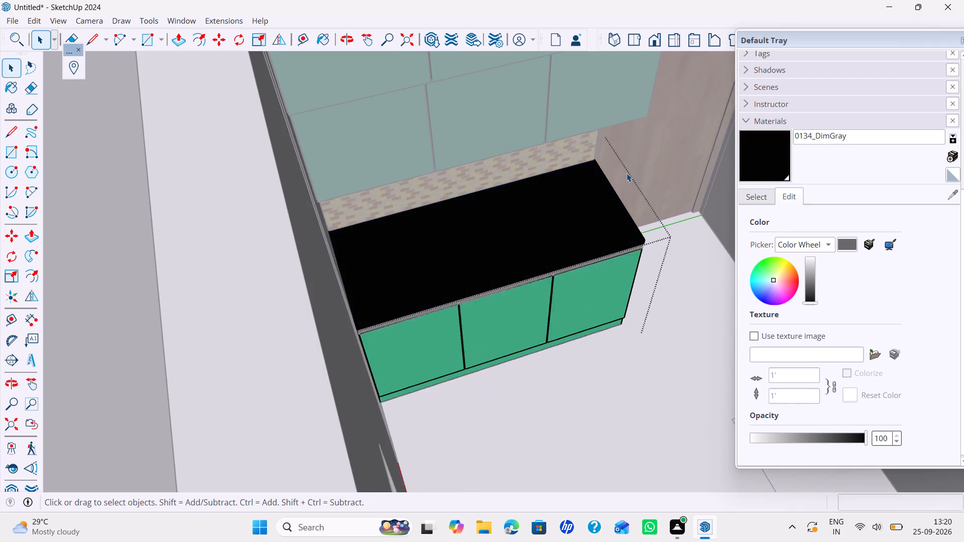
{"action": "scroll", "coordinate": [538, 189], "scroll_direction": "down", "scroll_amount": 7}
{"action": "left_click", "coordinate": [399, 236]}
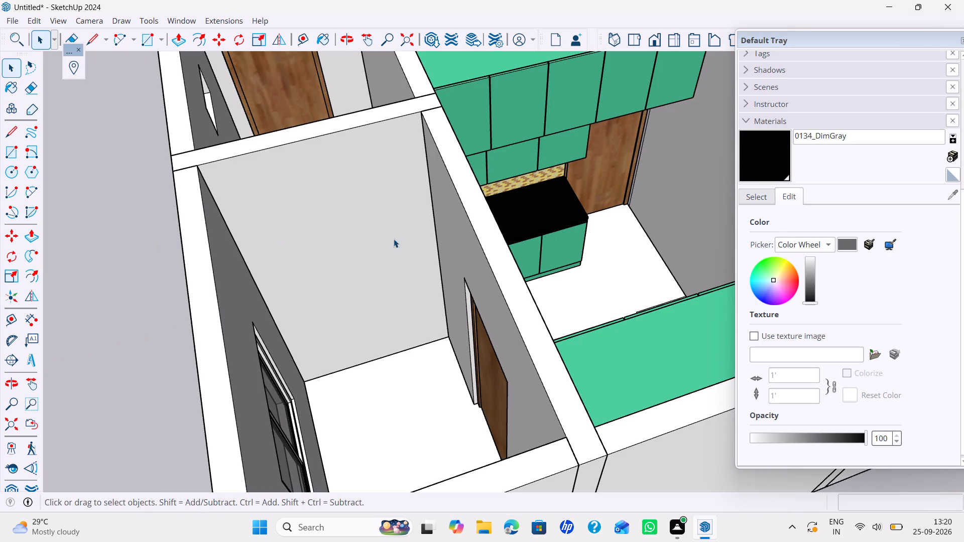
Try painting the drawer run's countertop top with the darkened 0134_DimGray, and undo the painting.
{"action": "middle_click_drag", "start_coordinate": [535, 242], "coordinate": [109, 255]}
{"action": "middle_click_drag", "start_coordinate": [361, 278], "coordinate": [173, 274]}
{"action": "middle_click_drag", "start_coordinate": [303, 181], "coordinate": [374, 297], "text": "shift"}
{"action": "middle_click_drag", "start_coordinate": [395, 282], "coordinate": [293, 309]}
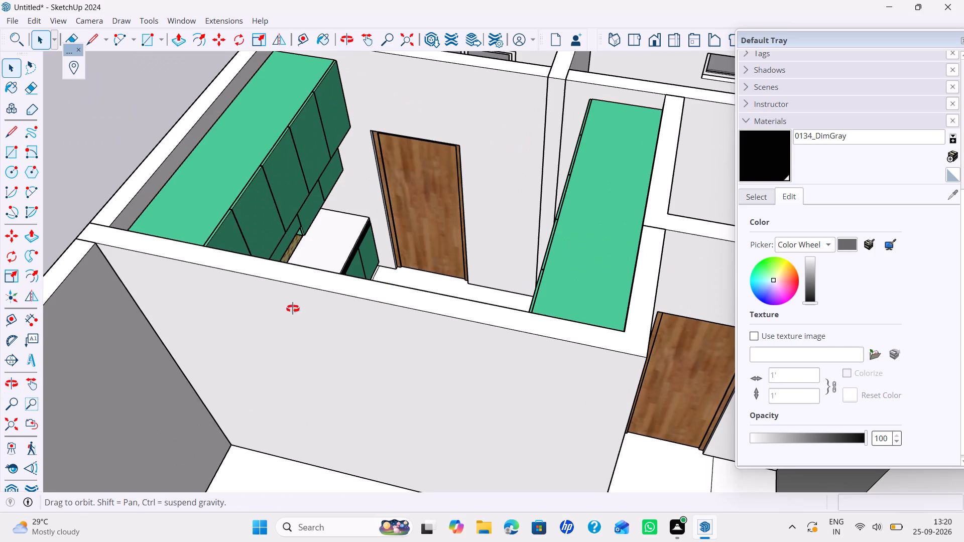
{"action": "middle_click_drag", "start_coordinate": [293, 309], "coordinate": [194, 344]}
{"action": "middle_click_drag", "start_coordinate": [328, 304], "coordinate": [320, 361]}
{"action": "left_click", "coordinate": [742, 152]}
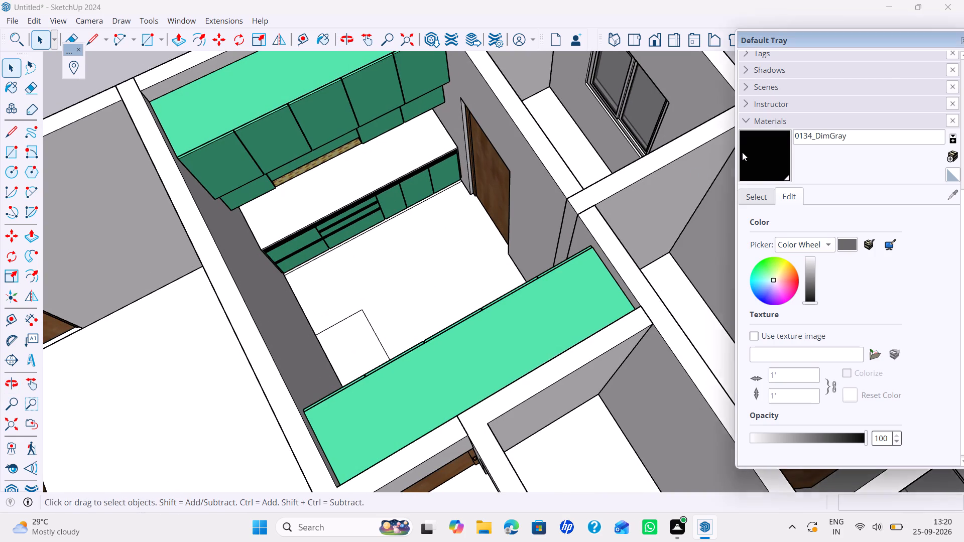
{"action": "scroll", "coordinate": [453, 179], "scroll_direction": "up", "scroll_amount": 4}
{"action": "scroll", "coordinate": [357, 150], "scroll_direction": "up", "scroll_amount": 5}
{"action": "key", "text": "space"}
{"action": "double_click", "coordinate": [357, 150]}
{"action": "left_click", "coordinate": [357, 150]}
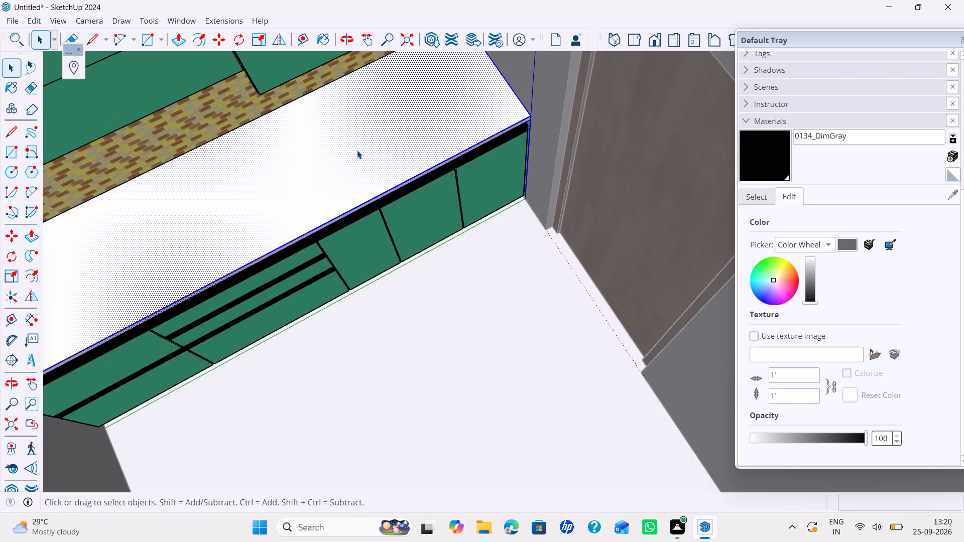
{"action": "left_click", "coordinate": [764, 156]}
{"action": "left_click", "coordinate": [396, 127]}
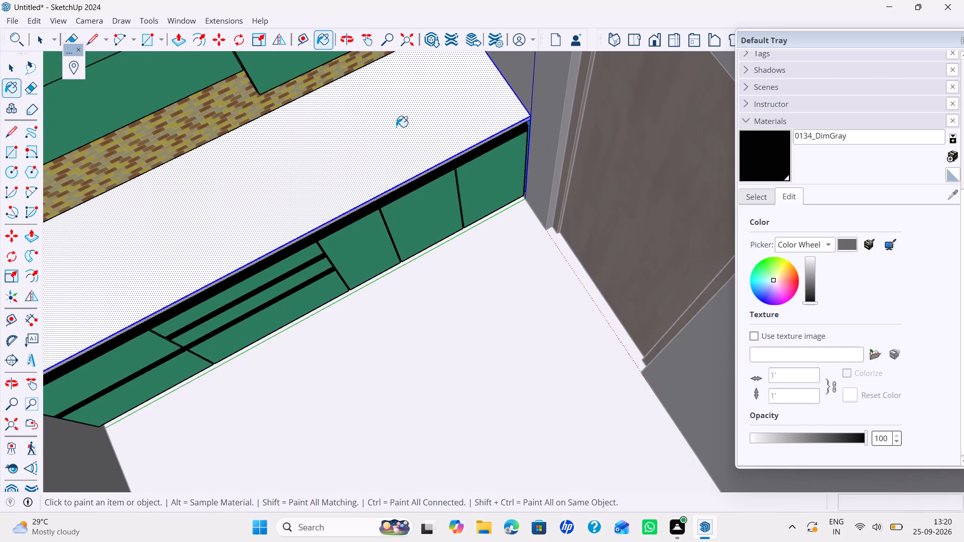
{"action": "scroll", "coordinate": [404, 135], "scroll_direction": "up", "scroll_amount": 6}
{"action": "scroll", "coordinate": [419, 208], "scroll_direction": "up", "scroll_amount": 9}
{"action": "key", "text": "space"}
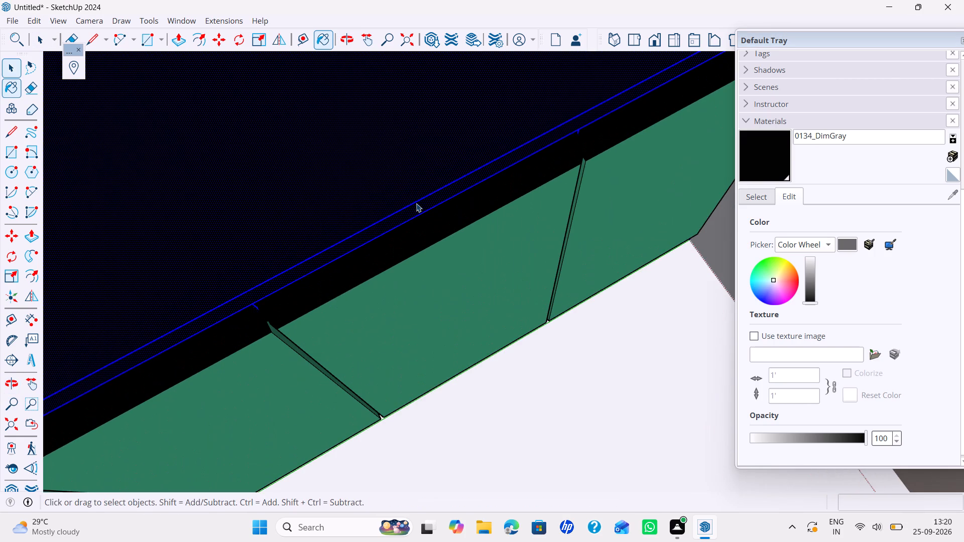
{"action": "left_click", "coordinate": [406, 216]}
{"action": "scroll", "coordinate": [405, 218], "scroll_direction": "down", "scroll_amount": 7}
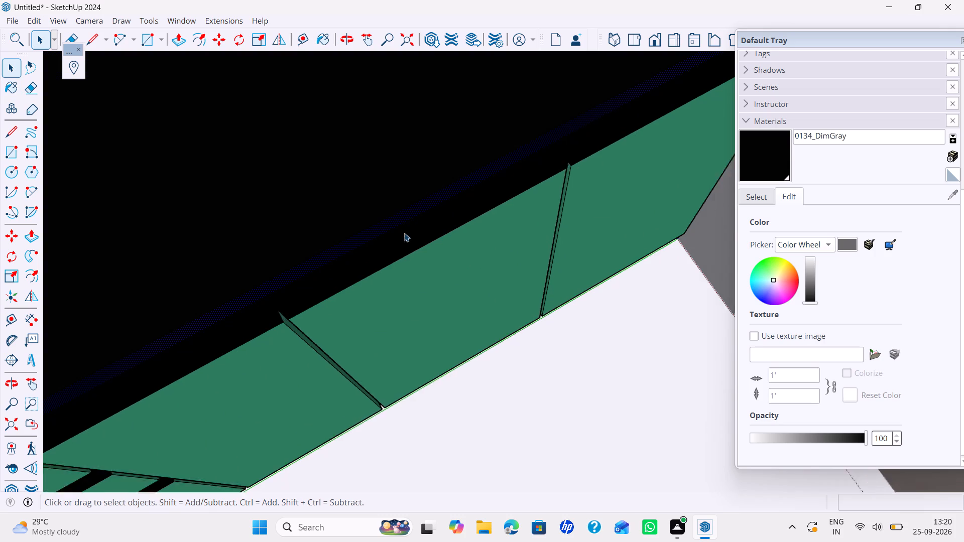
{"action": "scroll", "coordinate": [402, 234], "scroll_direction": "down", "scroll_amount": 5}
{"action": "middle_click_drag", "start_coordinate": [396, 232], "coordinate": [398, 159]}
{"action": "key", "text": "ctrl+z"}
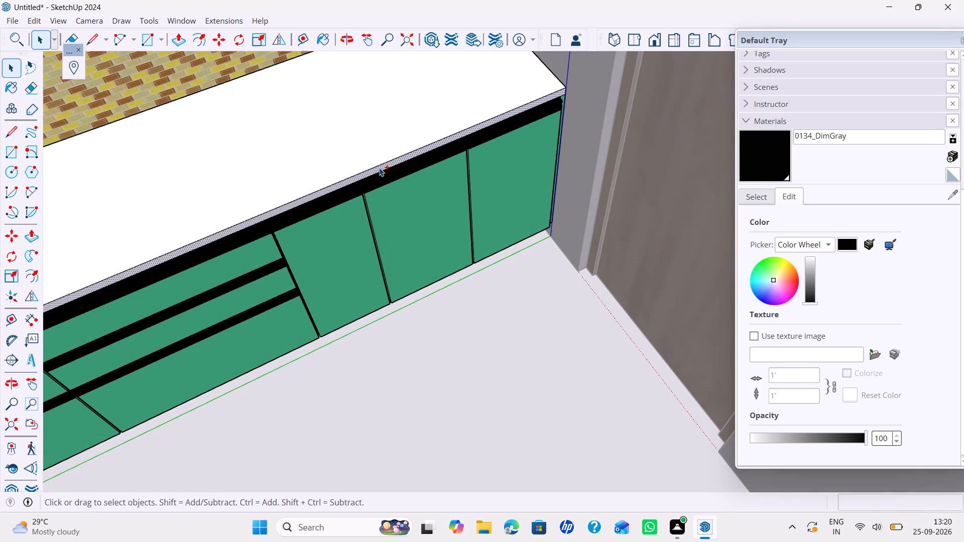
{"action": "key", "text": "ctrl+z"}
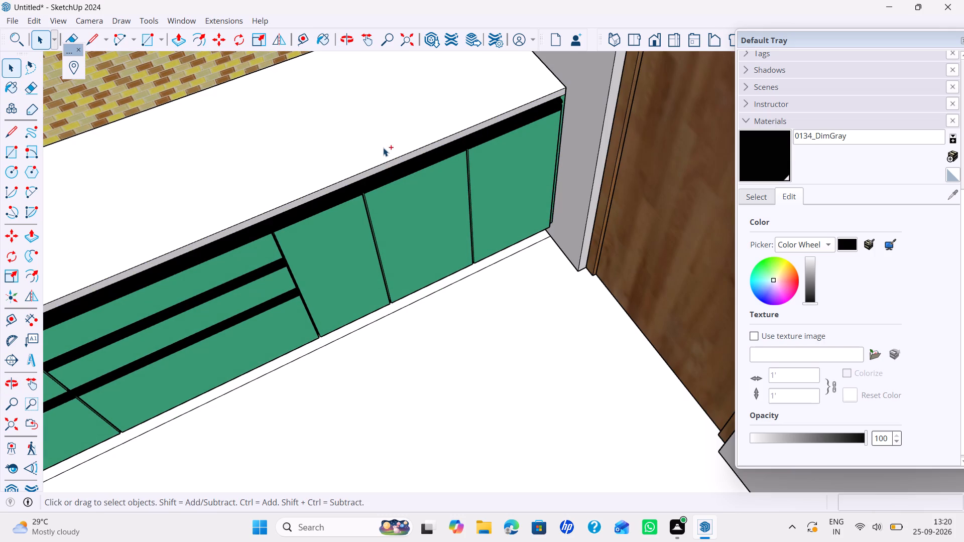
Paint the top face and front edge of the drawer run's countertop with the darkened 0134_DimGray.
{"action": "double_click", "coordinate": [383, 148]}
{"action": "left_click", "coordinate": [383, 148]}
{"action": "left_click", "coordinate": [390, 150]}
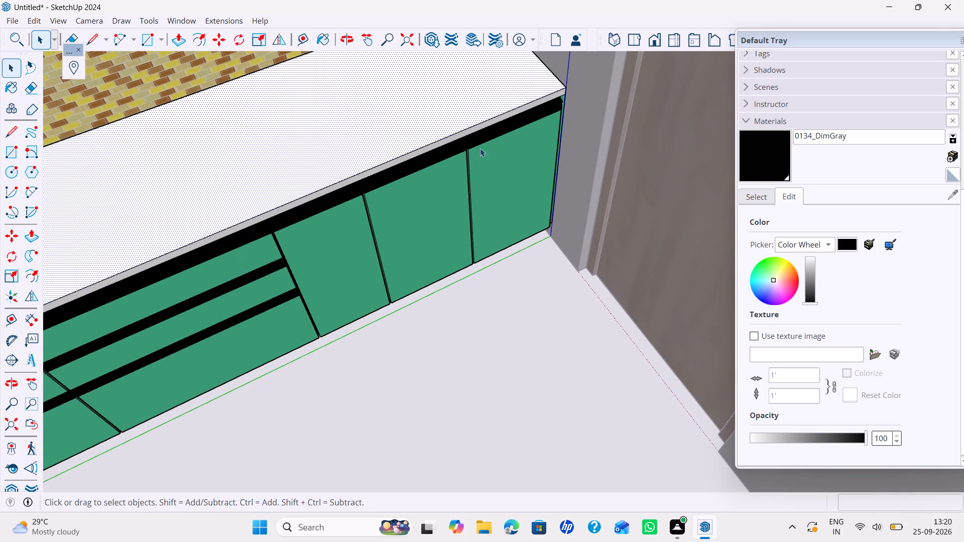
{"action": "left_click", "coordinate": [775, 161]}
{"action": "left_click", "coordinate": [401, 155]}
{"action": "scroll", "coordinate": [389, 176], "scroll_direction": "up", "scroll_amount": 12}
{"action": "left_click", "coordinate": [389, 164]}
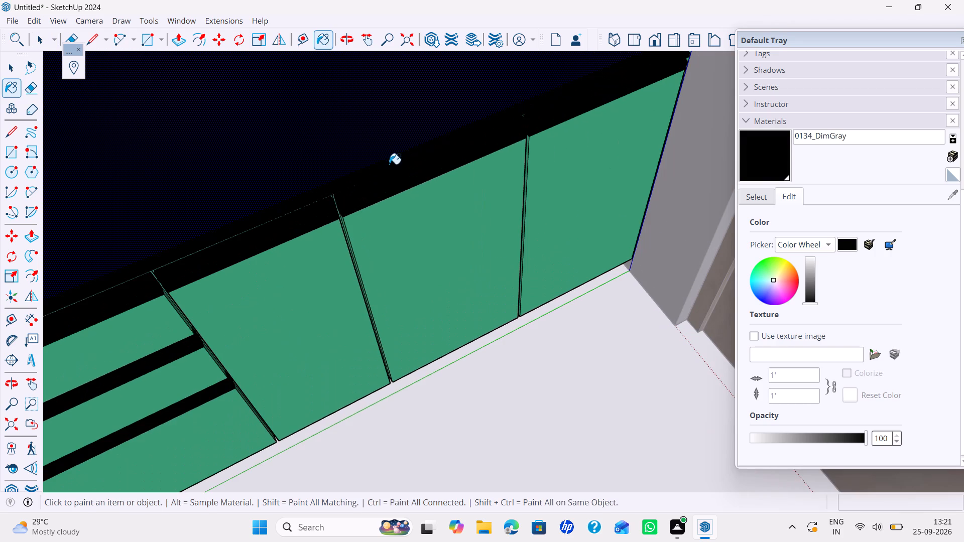
Push/Pull the front edge of the drawer run's countertop outward about 11/16" and leave its group.
{"action": "key", "text": "space"}
{"action": "key", "text": "p"}
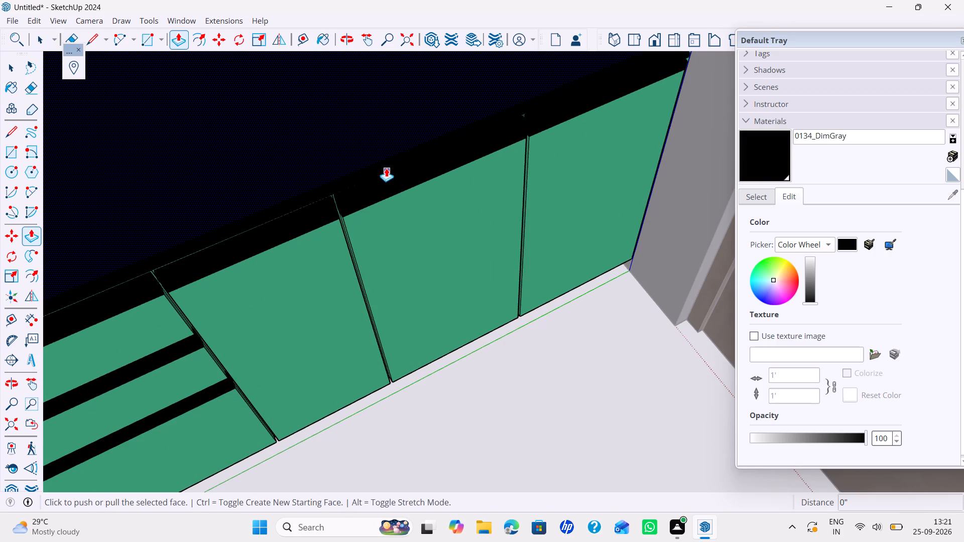
{"action": "key", "text": "space"}
{"action": "left_click", "coordinate": [379, 168]}
{"action": "key", "text": "p"}
{"action": "left_click", "coordinate": [378, 168]}
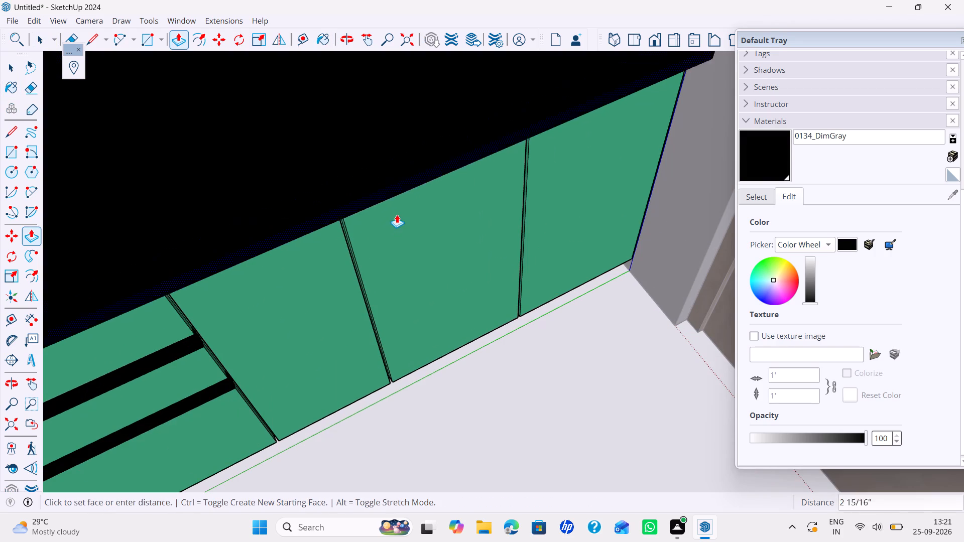
{"action": "middle_click_drag", "start_coordinate": [382, 209], "coordinate": [417, 96]}
{"action": "left_click", "coordinate": [318, 173]}
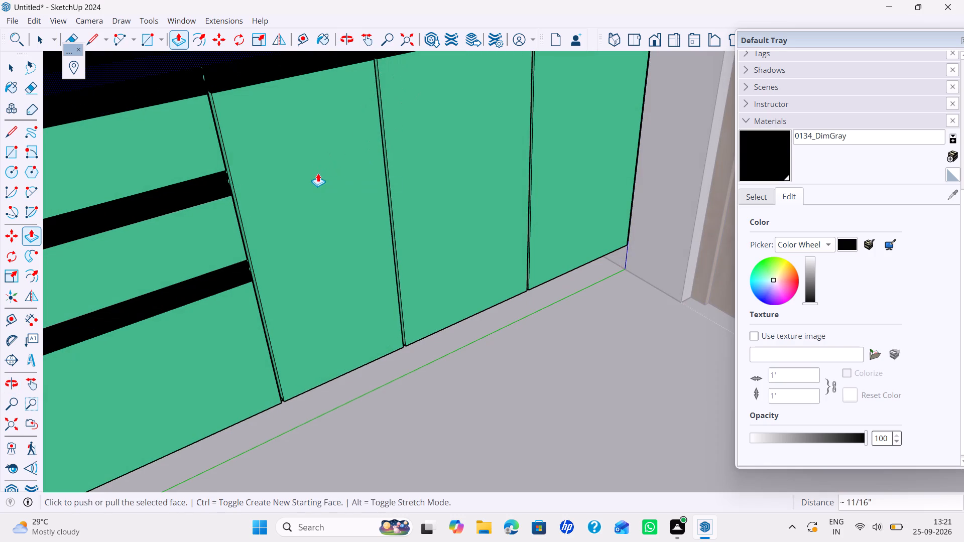
{"action": "key", "text": "space"}
{"action": "middle_click_drag", "start_coordinate": [379, 131], "coordinate": [320, 302]}
{"action": "scroll", "coordinate": [320, 274], "scroll_direction": "down", "scroll_amount": 20}
{"action": "scroll", "coordinate": [320, 274], "scroll_direction": "down", "scroll_amount": 10}
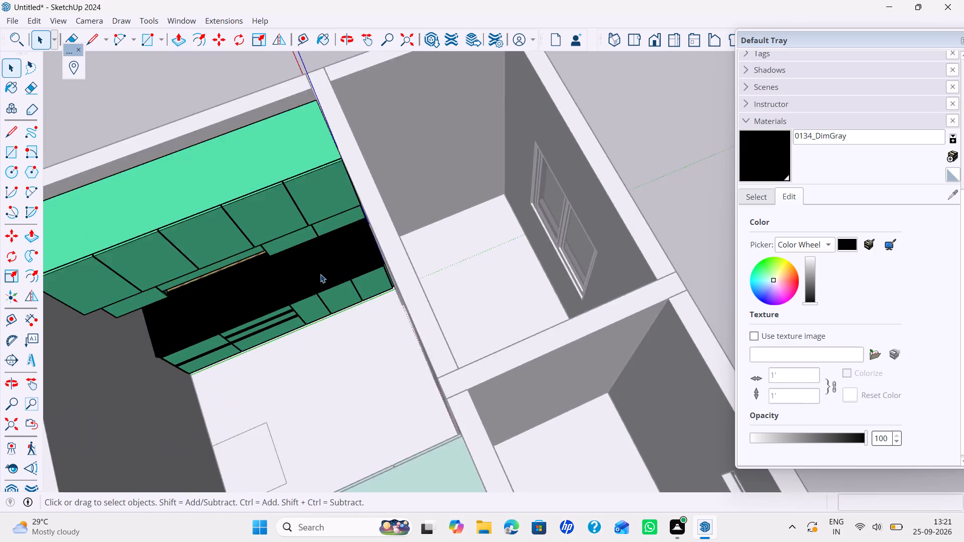
{"action": "scroll", "coordinate": [320, 274], "scroll_direction": "down", "scroll_amount": 5}
{"action": "middle_click_drag", "start_coordinate": [319, 272], "coordinate": [333, 149]}
{"action": "double_click", "coordinate": [465, 164]}
Examine the kitchen and the rest of the house model from several sides.
{"action": "middle_click_drag", "start_coordinate": [388, 232], "coordinate": [515, 186]}
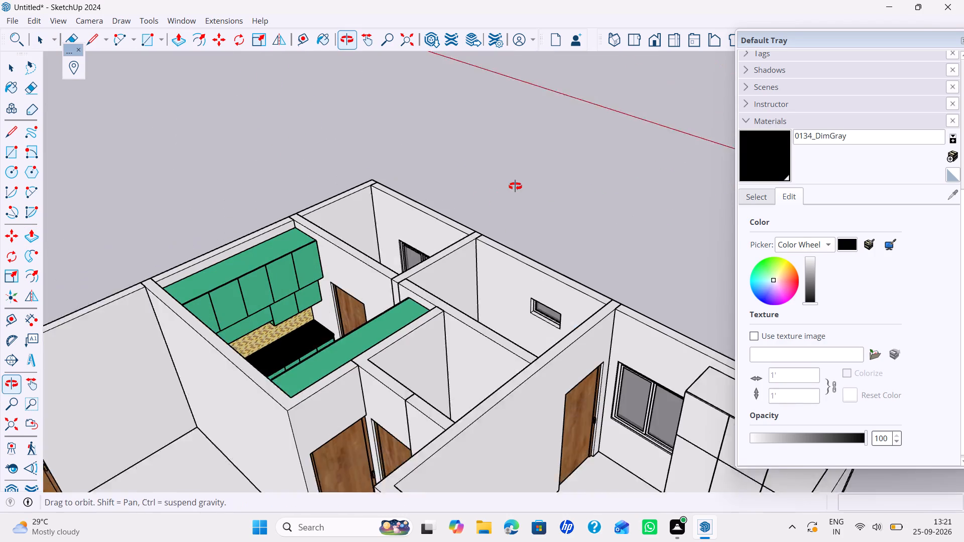
{"action": "middle_click_drag", "start_coordinate": [515, 186], "coordinate": [518, 186]}
{"action": "middle_click", "coordinate": [426, 245]}
{"action": "scroll", "coordinate": [403, 238], "scroll_direction": "down", "scroll_amount": 12}
{"action": "middle_click_drag", "start_coordinate": [365, 255], "coordinate": [435, 256]}
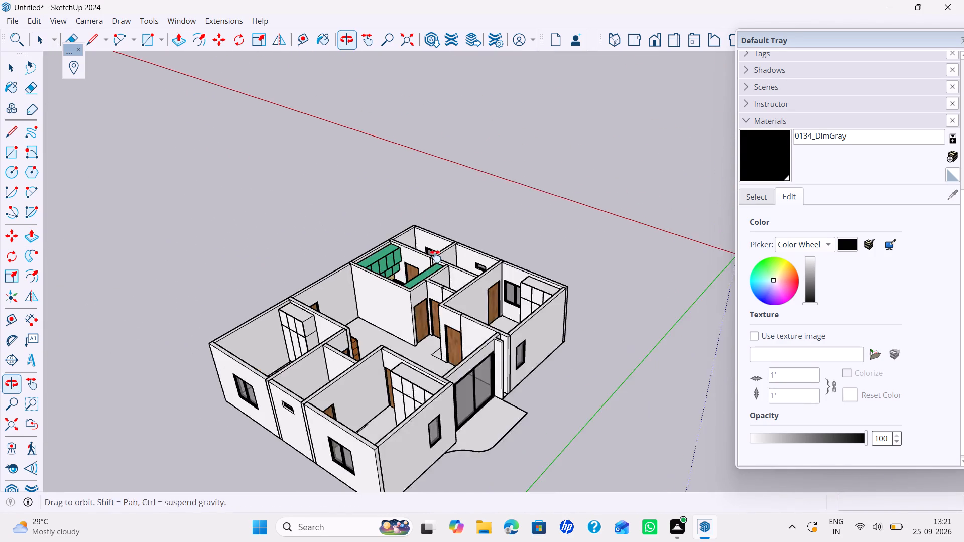
{"action": "middle_click_drag", "start_coordinate": [435, 256], "coordinate": [436, 256]}
{"action": "middle_click_drag", "start_coordinate": [404, 274], "coordinate": [104, 279]}
{"action": "middle_click_drag", "start_coordinate": [498, 261], "coordinate": [235, 260]}
{"action": "scroll", "coordinate": [515, 249], "scroll_direction": "up", "scroll_amount": 9}
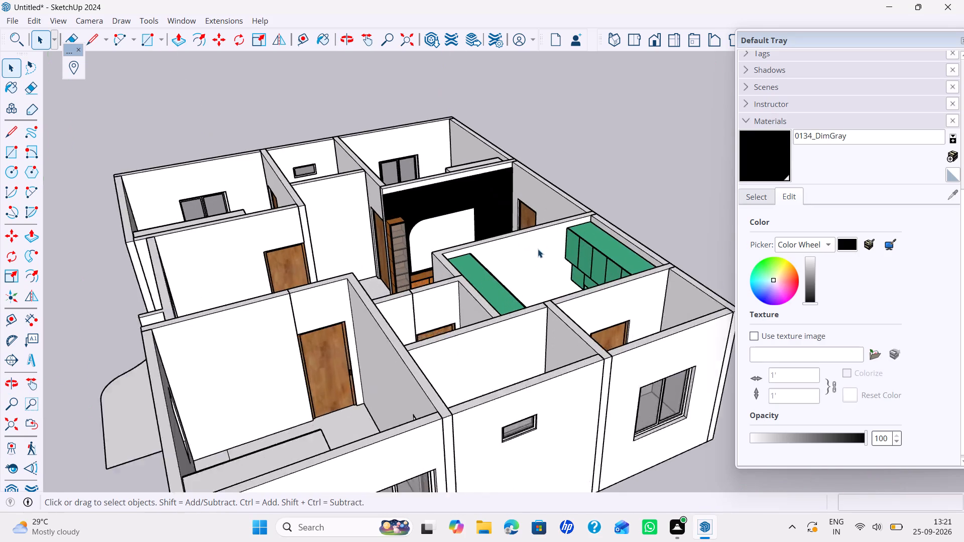
{"action": "scroll", "coordinate": [538, 249], "scroll_direction": "up", "scroll_amount": 2}
{"action": "middle_click_drag", "start_coordinate": [538, 249], "coordinate": [462, 263]}
{"action": "scroll", "coordinate": [462, 261], "scroll_direction": "up", "scroll_amount": 3}
{"action": "scroll", "coordinate": [478, 260], "scroll_direction": "down", "scroll_amount": 5}
{"action": "middle_click_drag", "start_coordinate": [446, 278], "coordinate": [620, 323]}
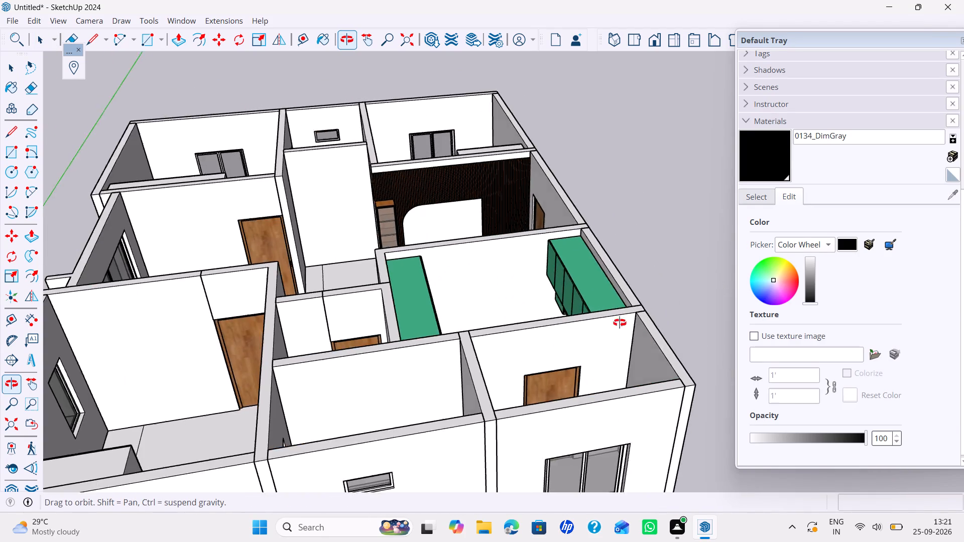
{"action": "middle_click_drag", "start_coordinate": [620, 323], "coordinate": [657, 331]}
{"action": "middle_click_drag", "start_coordinate": [625, 331], "coordinate": [610, 243]}
{"action": "scroll", "coordinate": [588, 262], "scroll_direction": "down", "scroll_amount": 4}
{"action": "middle_click_drag", "start_coordinate": [581, 277], "coordinate": [598, 253]}
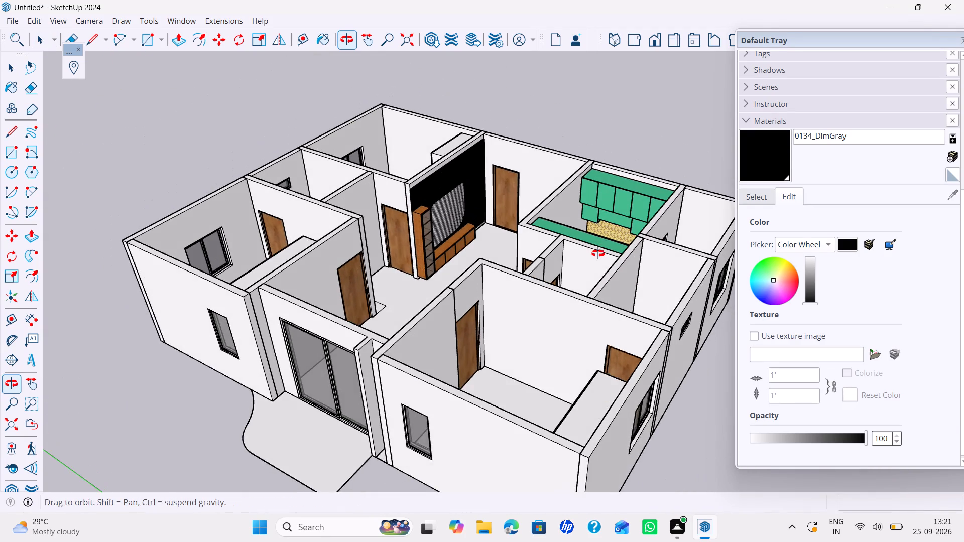
{"action": "middle_click_drag", "start_coordinate": [598, 253], "coordinate": [586, 250]}
{"action": "middle_click_drag", "start_coordinate": [569, 260], "coordinate": [547, 249]}
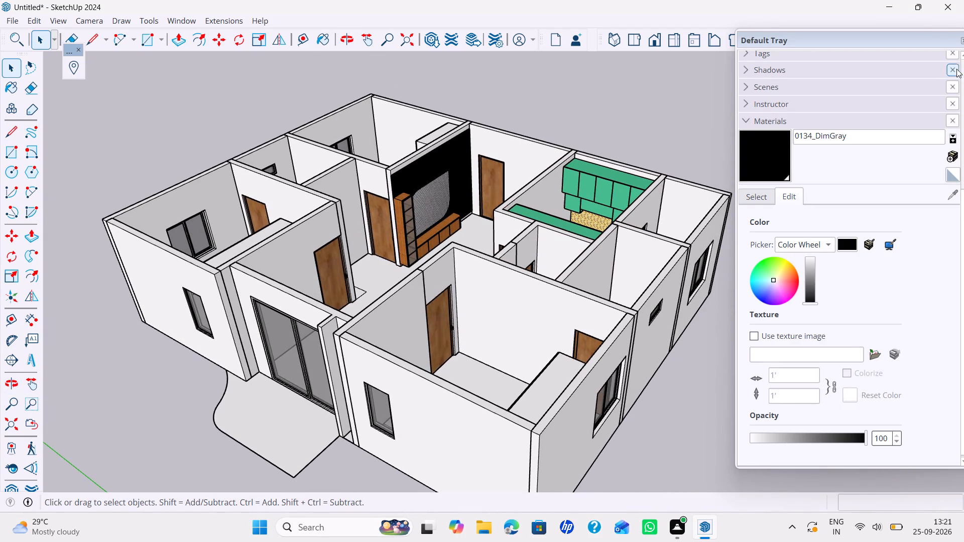
Hide the Default Tray and print the current overall view of the house with Microsoft Print to PDF as DAY 11 in the Prints folder.
{"action": "left_click", "coordinate": [963, 42]}
{"action": "middle_click_drag", "start_coordinate": [421, 208], "coordinate": [450, 214], "text": "shift"}
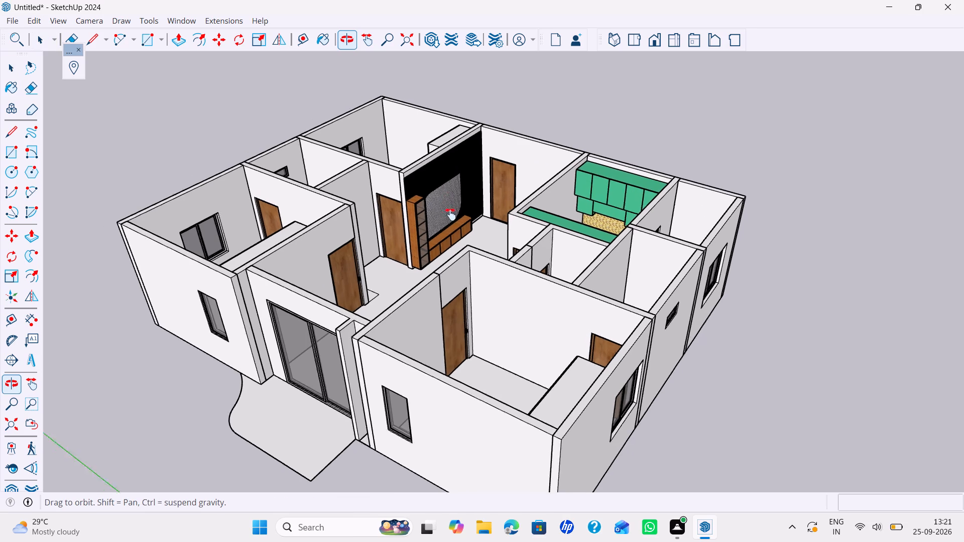
{"action": "middle_click_drag", "start_coordinate": [450, 214], "coordinate": [455, 207], "text": "shift"}
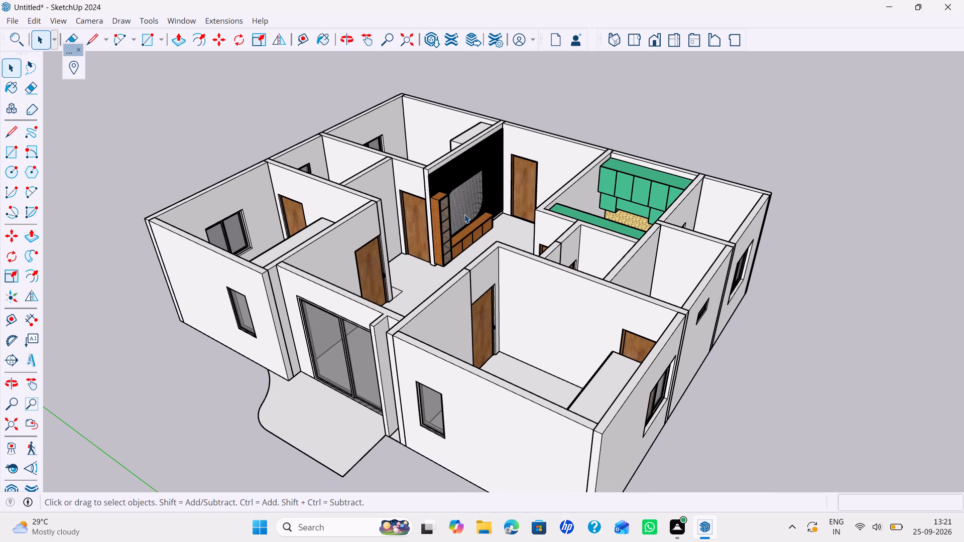
{"action": "left_click", "coordinate": [464, 214]}
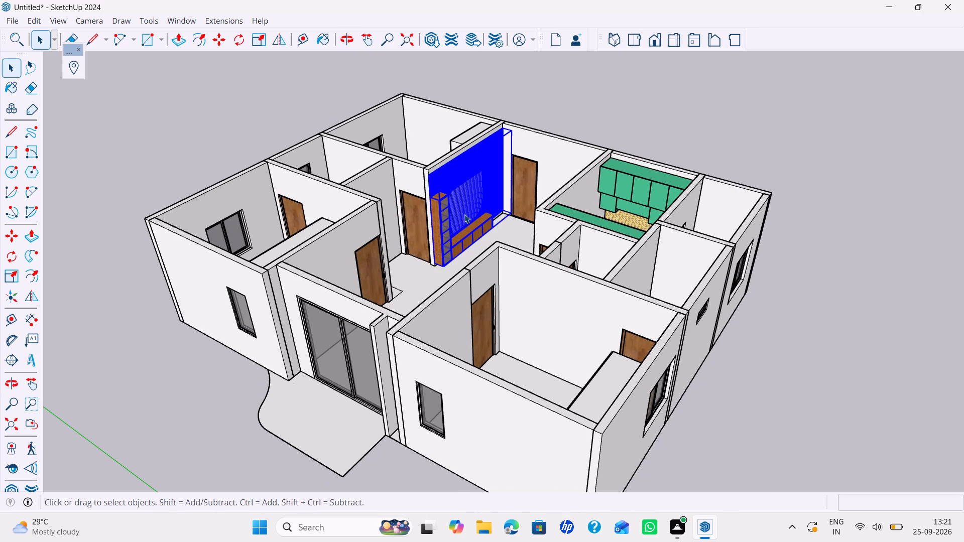
{"action": "left_click", "coordinate": [555, 120]}
{"action": "key", "text": "ctrl+p"}
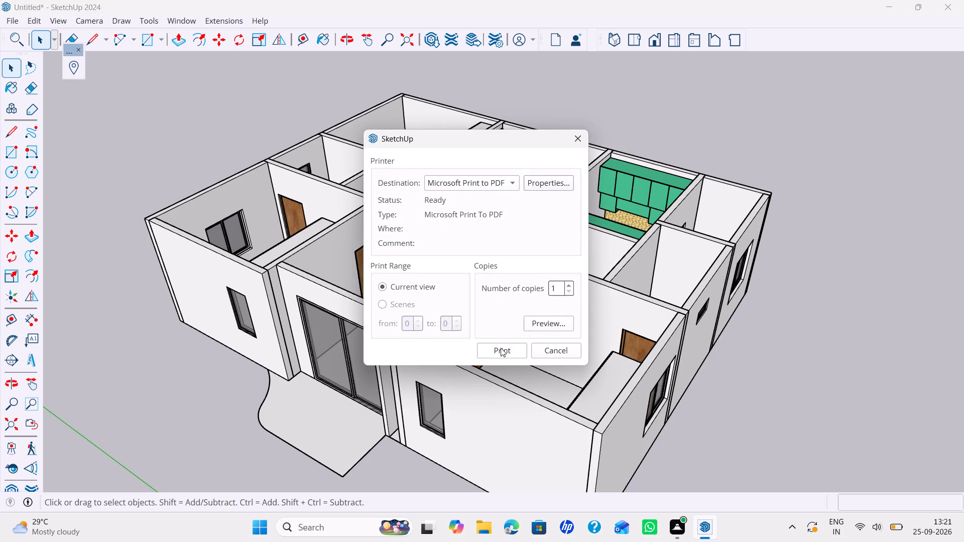
{"action": "left_click", "coordinate": [497, 352]}
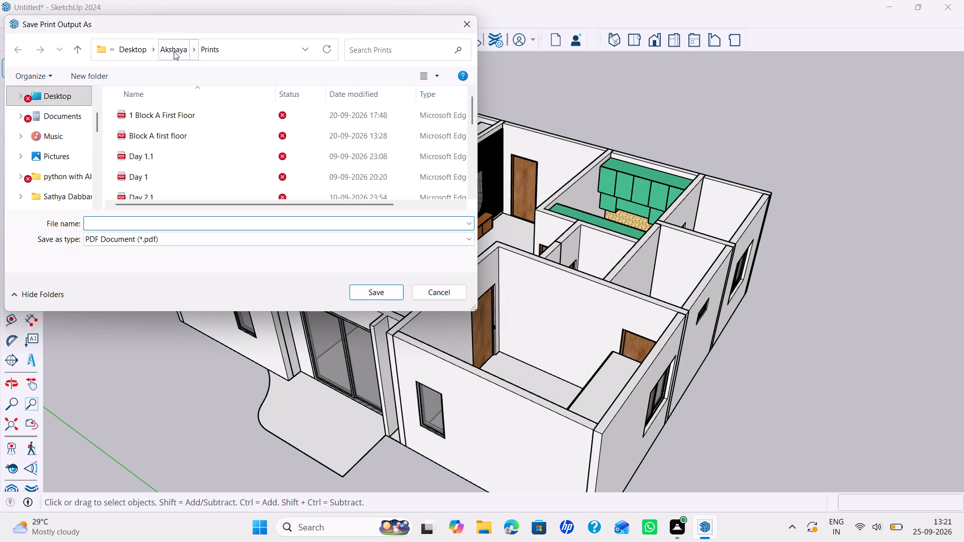
{"action": "scroll", "coordinate": [191, 176], "scroll_direction": "down", "scroll_amount": 5}
{"action": "left_click", "coordinate": [174, 225]}
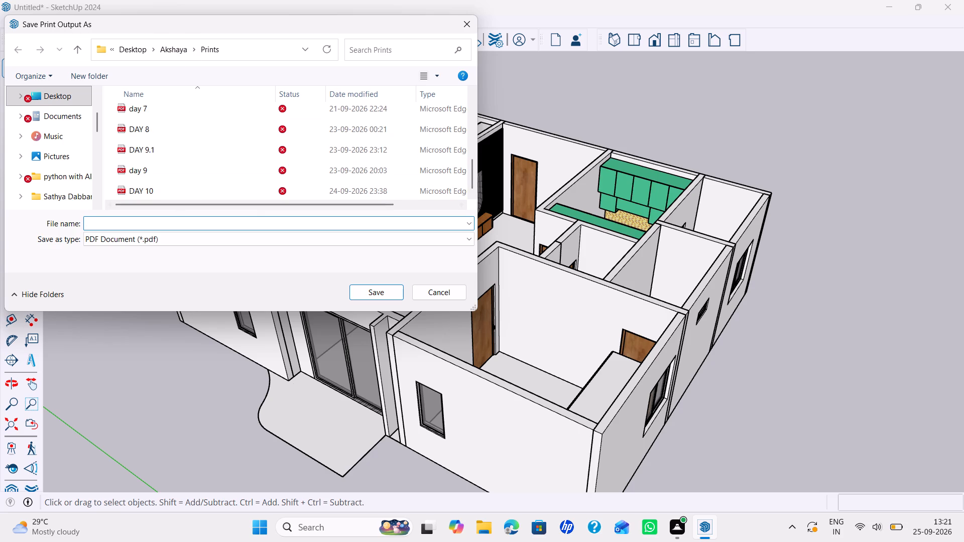
{"action": "type", "text": "DAY 11"}
{"action": "left_click", "coordinate": [383, 296]}
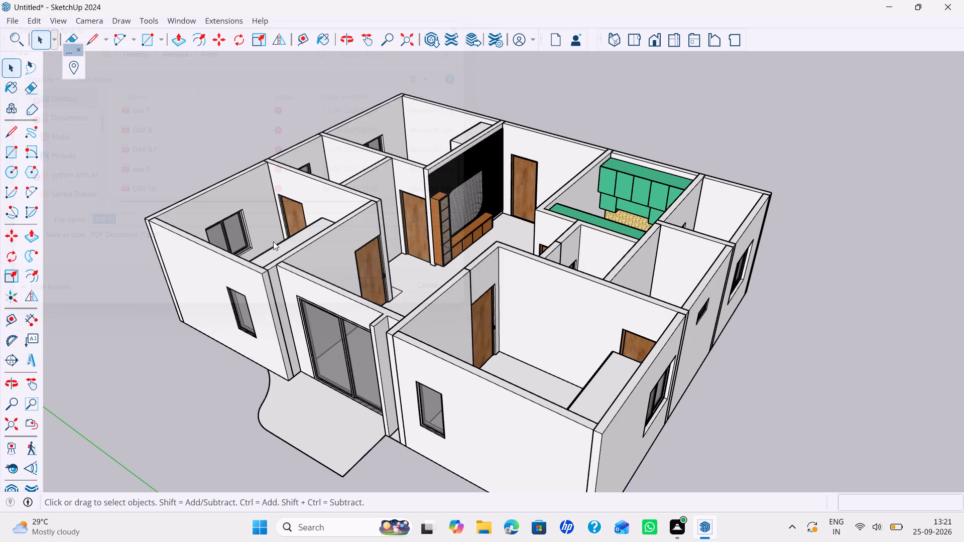
Save the model as TOWER A GROUND FLOOR FLAT 6 in the Sketchup models folder inside the desktop's Akshaya folder.
{"action": "left_click", "coordinate": [6, 21]}
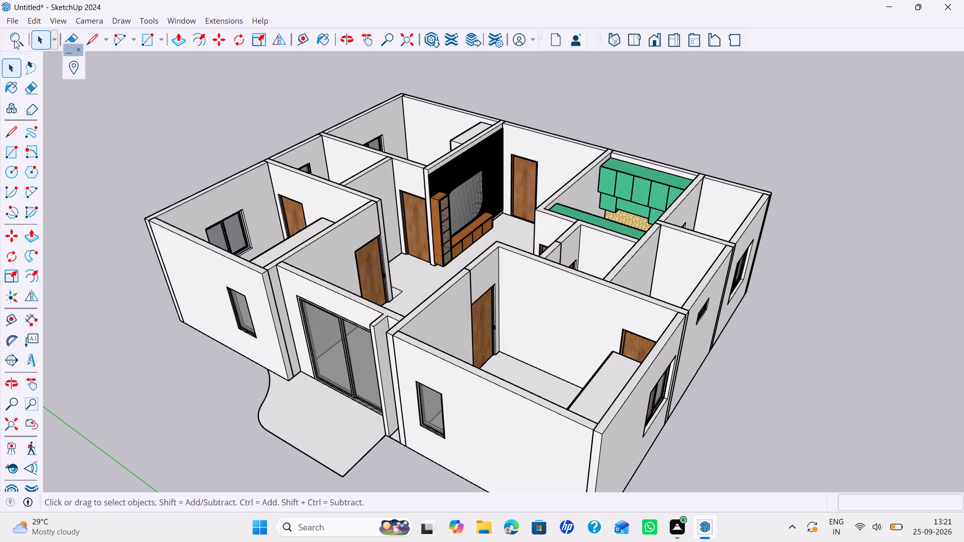
{"action": "left_click", "coordinate": [14, 13]}
{"action": "left_click", "coordinate": [13, 23]}
{"action": "key", "text": "s"}
{"action": "scroll", "coordinate": [264, 198], "scroll_direction": "down", "scroll_amount": 1}
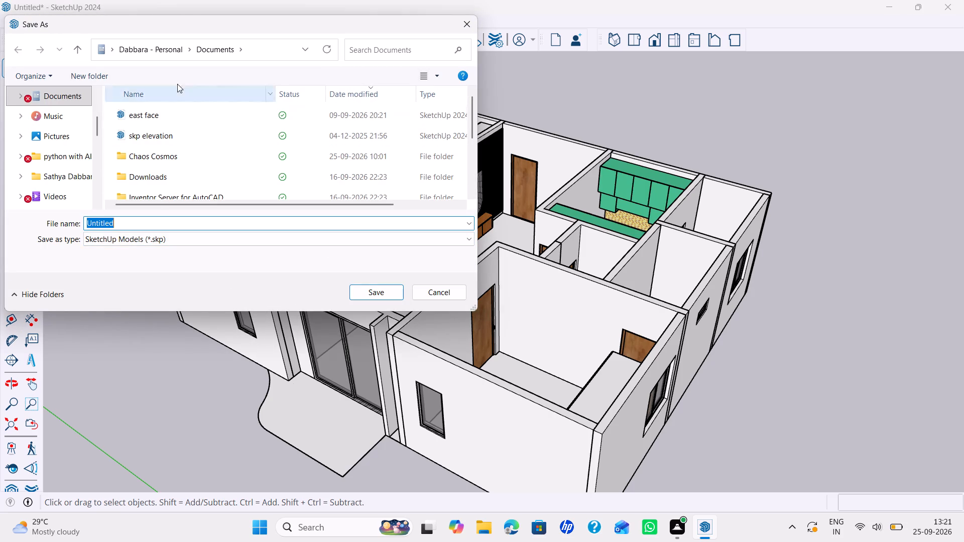
{"action": "scroll", "coordinate": [100, 119], "scroll_direction": "up", "scroll_amount": 4}
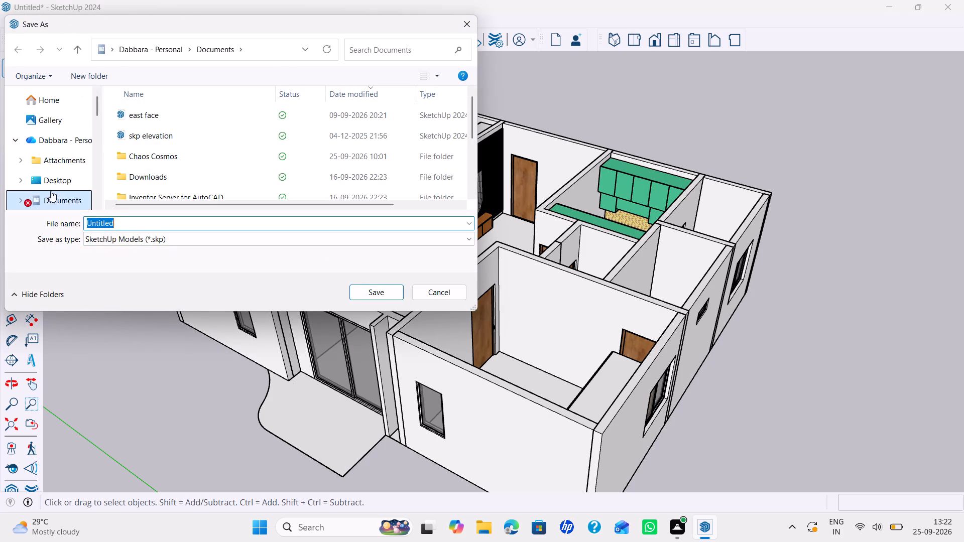
{"action": "left_click", "coordinate": [51, 191]}
{"action": "left_click", "coordinate": [53, 160]}
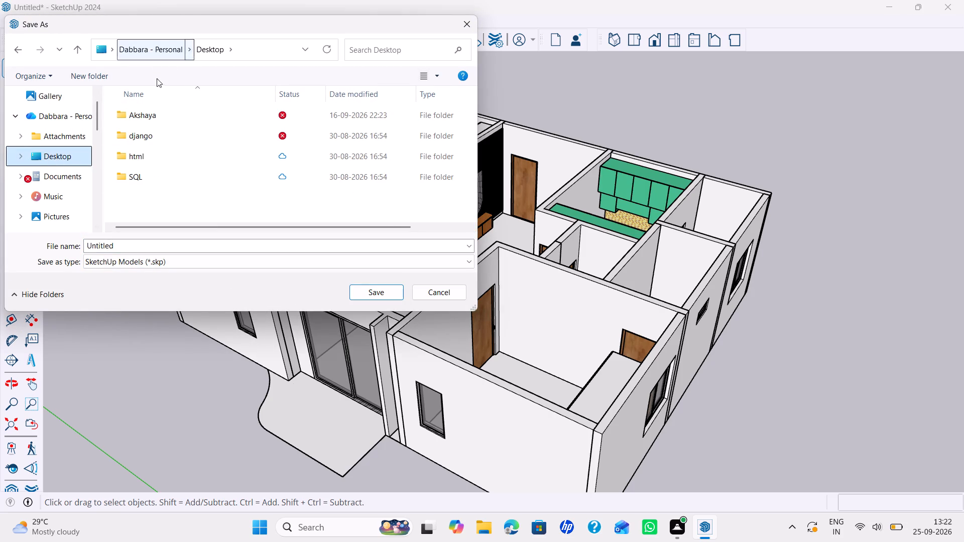
{"action": "double_click", "coordinate": [140, 115]}
{"action": "scroll", "coordinate": [140, 115], "scroll_direction": "down", "scroll_amount": 2}
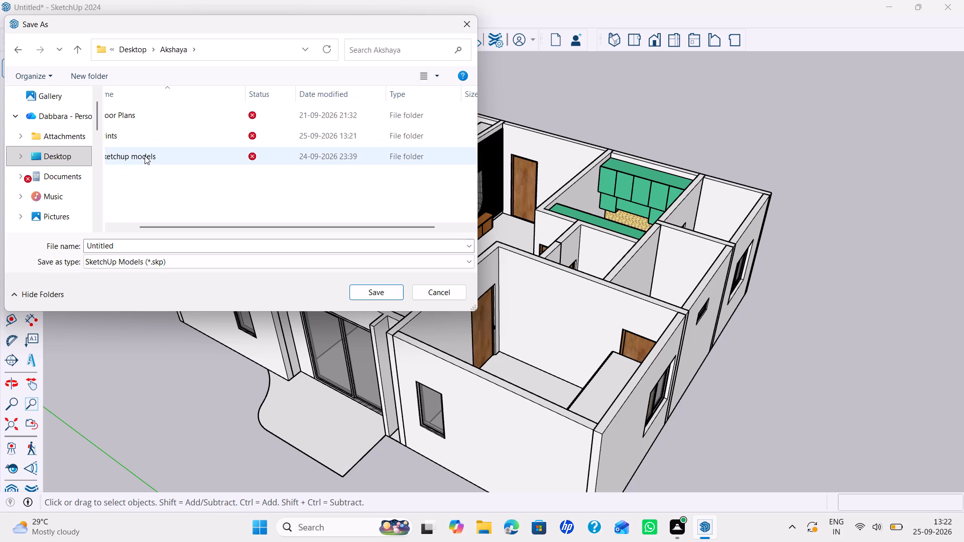
{"action": "double_click", "coordinate": [145, 156]}
{"action": "scroll", "coordinate": [153, 176], "scroll_direction": "down", "scroll_amount": 7}
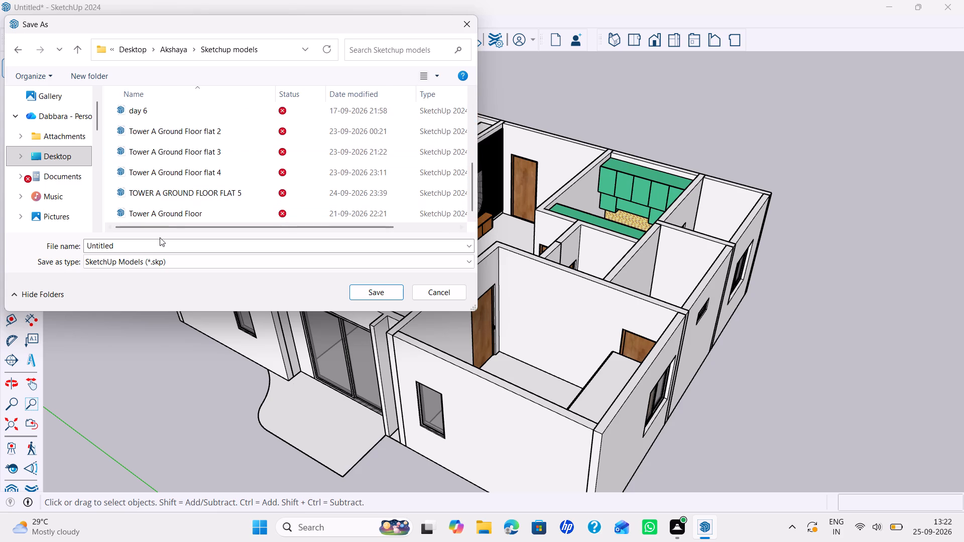
{"action": "scroll", "coordinate": [213, 212], "scroll_direction": "down", "scroll_amount": 1}
{"action": "left_click", "coordinate": [216, 199]}
{"action": "left_click", "coordinate": [203, 251]}
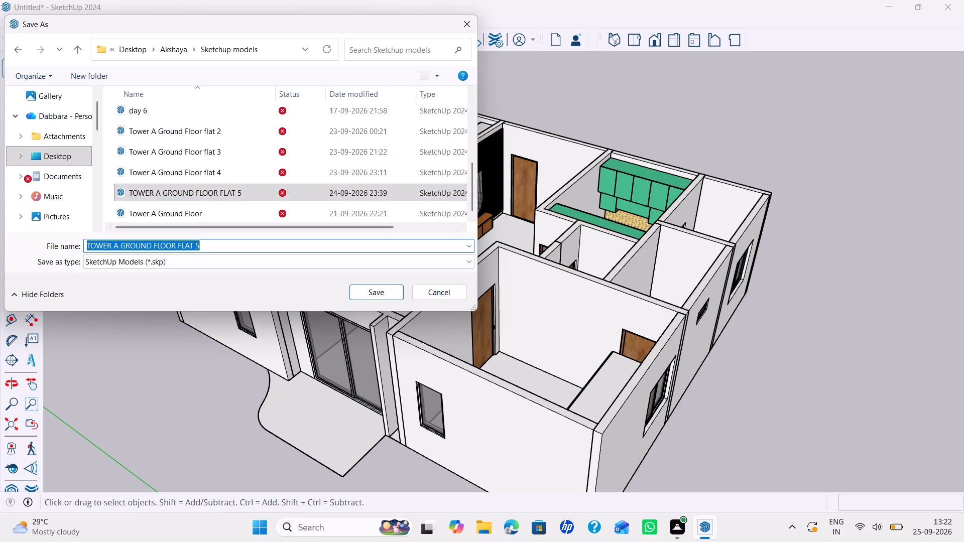
{"action": "left_click", "coordinate": [204, 248]}
{"action": "key", "text": "BackSpace"}
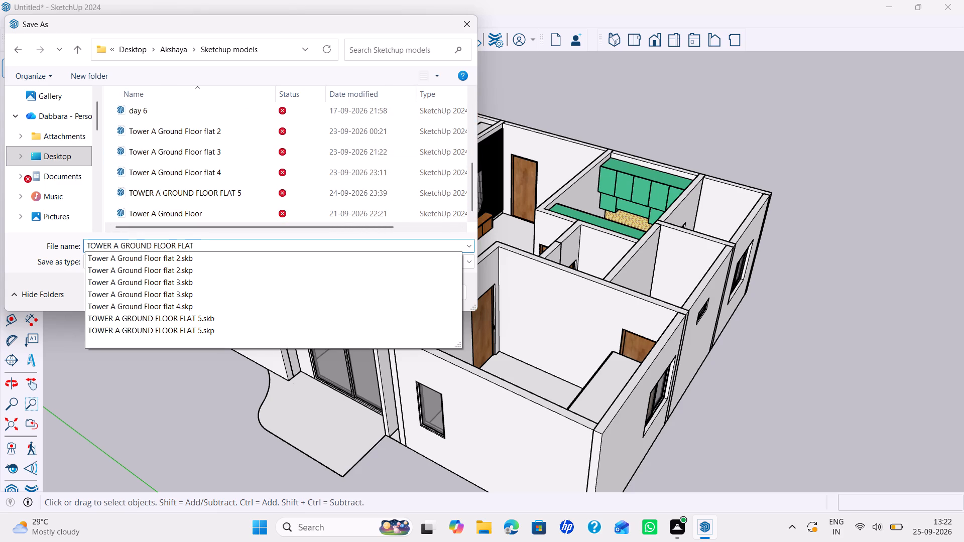
{"action": "key", "text": "6"}
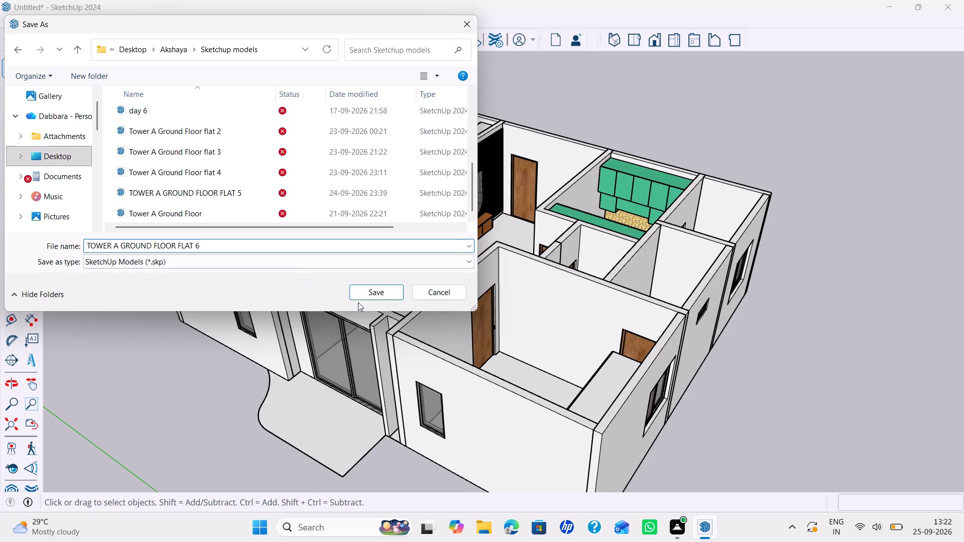
{"action": "left_click", "coordinate": [374, 294]}
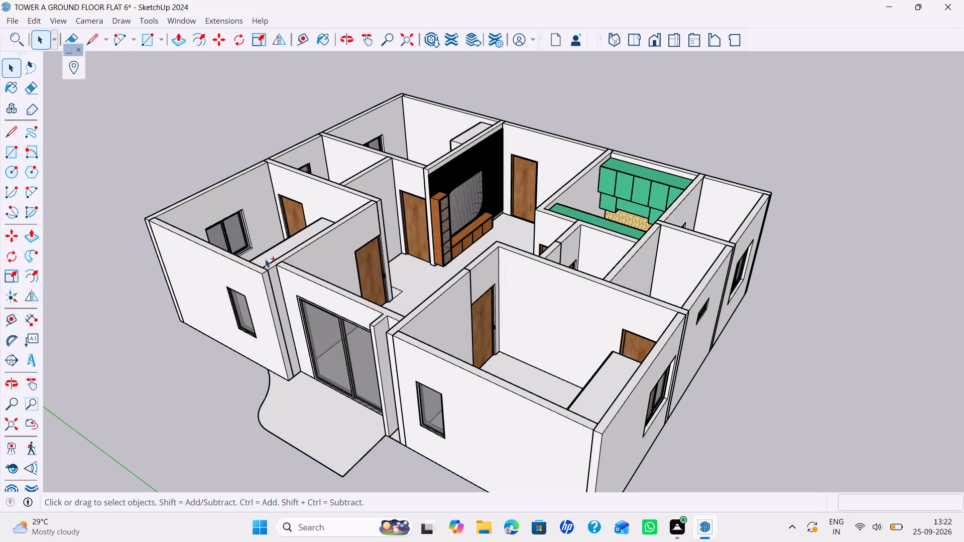